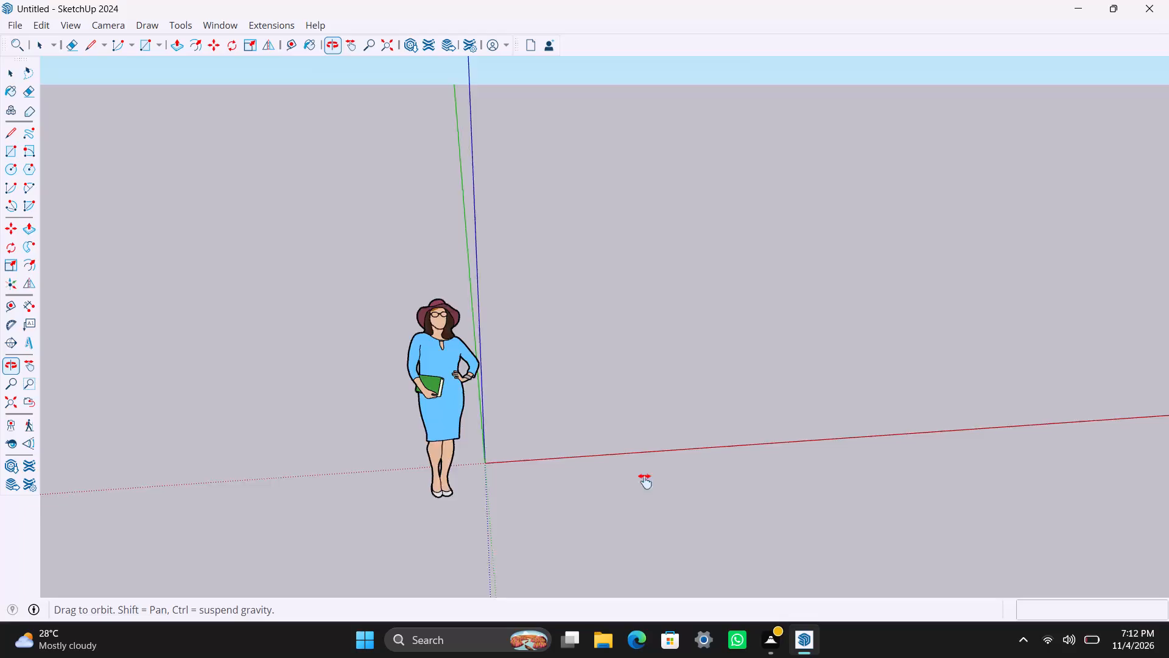
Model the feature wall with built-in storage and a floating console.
Draw two consecutive 1'6" line segments along the red axis, starting on the ground behind that axis near the origin.
{"action": "scroll", "coordinate": [548, 508], "scroll_direction": "up", "scroll_amount": 1}
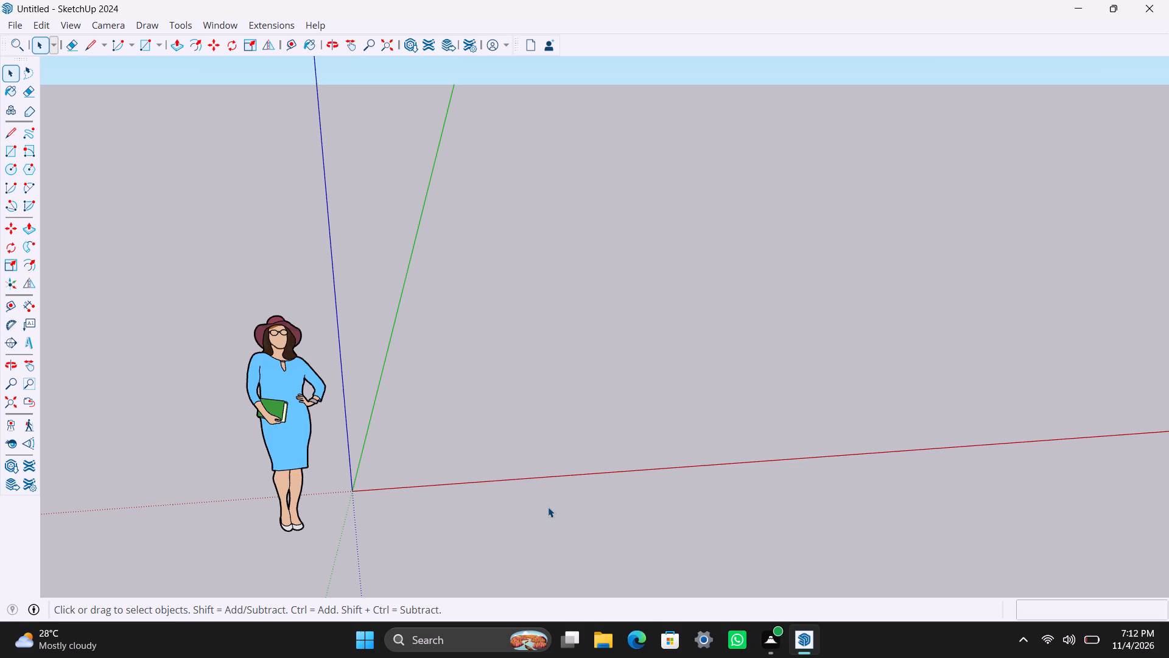
{"action": "key", "text": "l"}
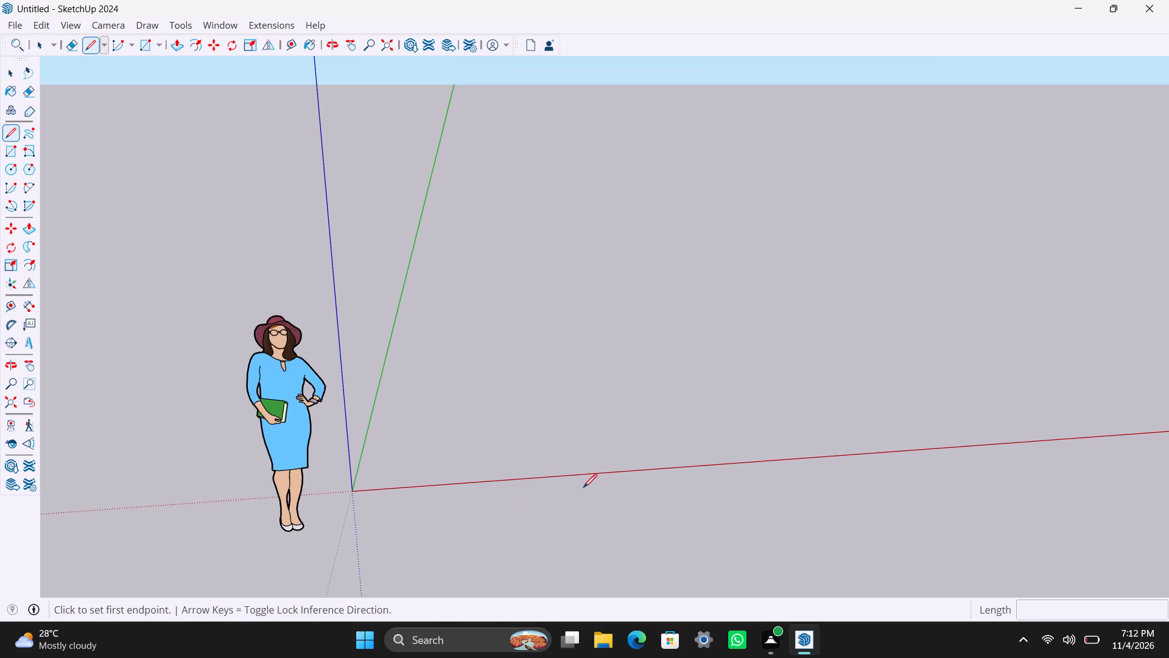
{"action": "left_click", "coordinate": [468, 436]}
{"action": "type", "text": "1'"}
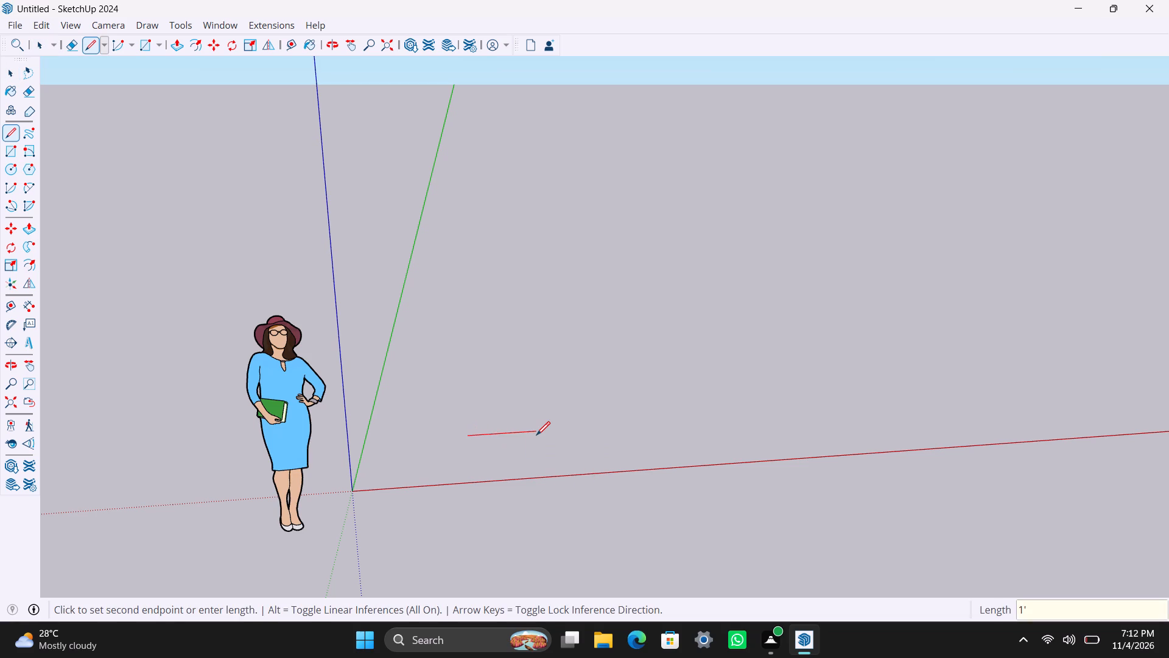
{"action": "type", "text": "6\""}
{"action": "key", "text": "Return"}
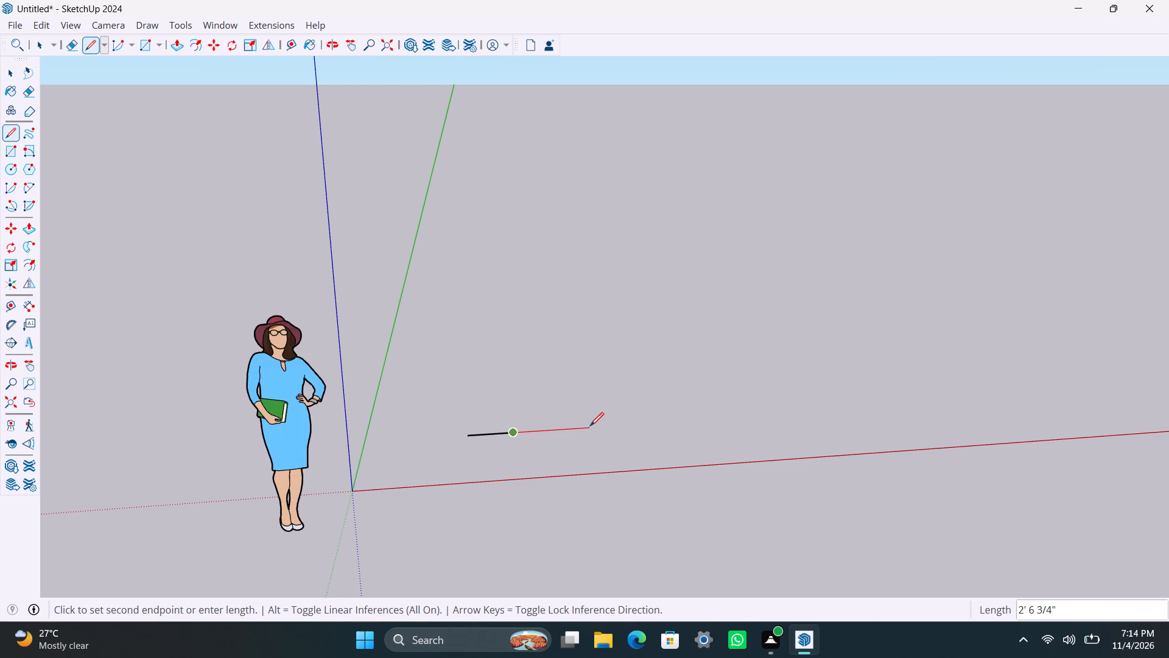
{"action": "type", "text": "1'6\""}
{"action": "key", "text": "Return"}
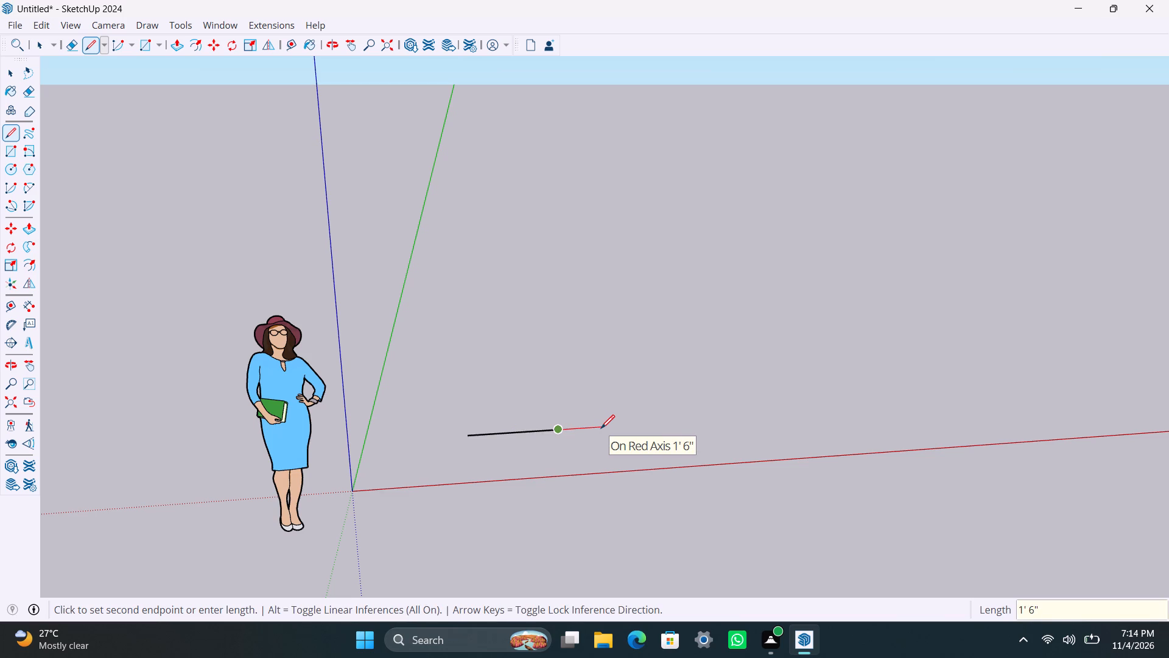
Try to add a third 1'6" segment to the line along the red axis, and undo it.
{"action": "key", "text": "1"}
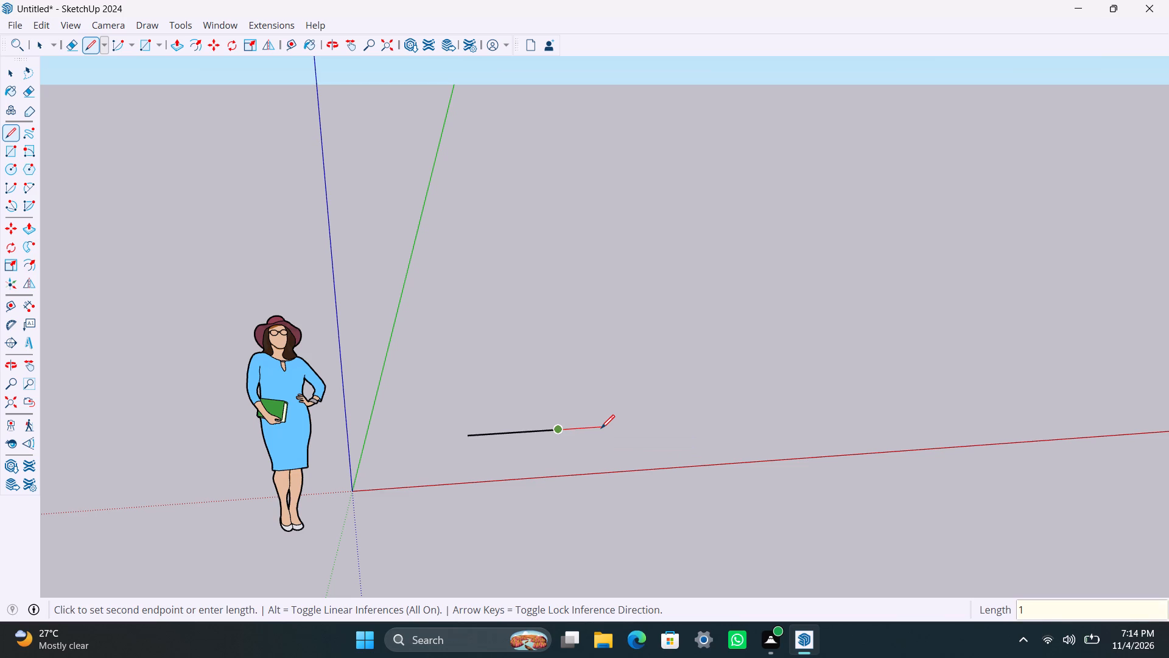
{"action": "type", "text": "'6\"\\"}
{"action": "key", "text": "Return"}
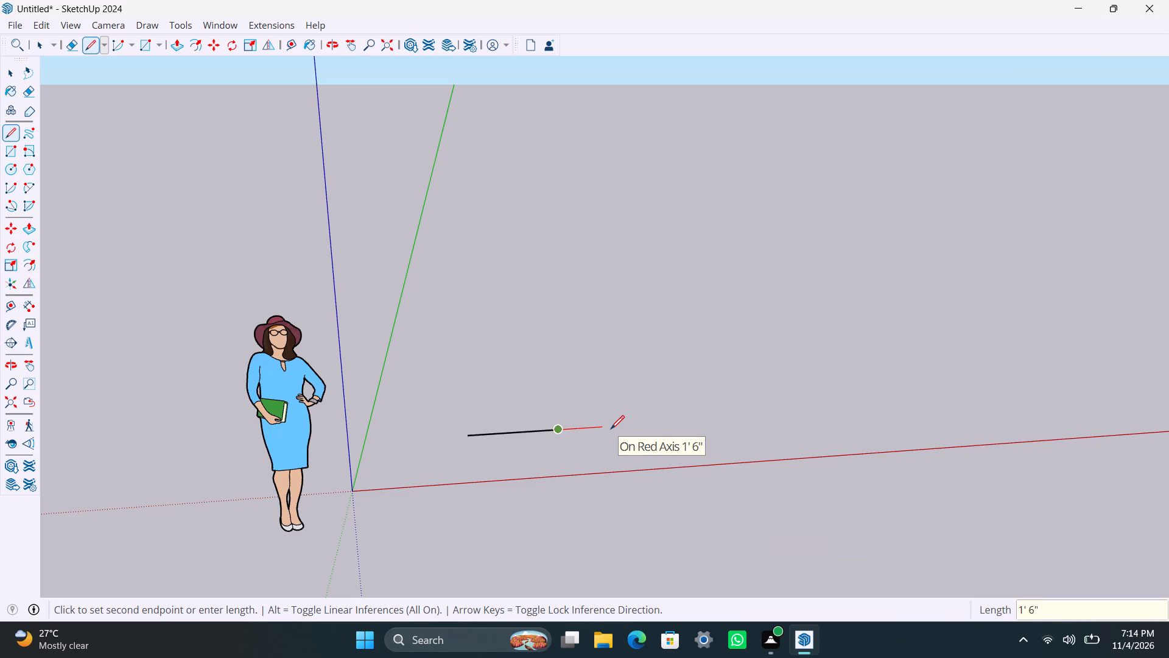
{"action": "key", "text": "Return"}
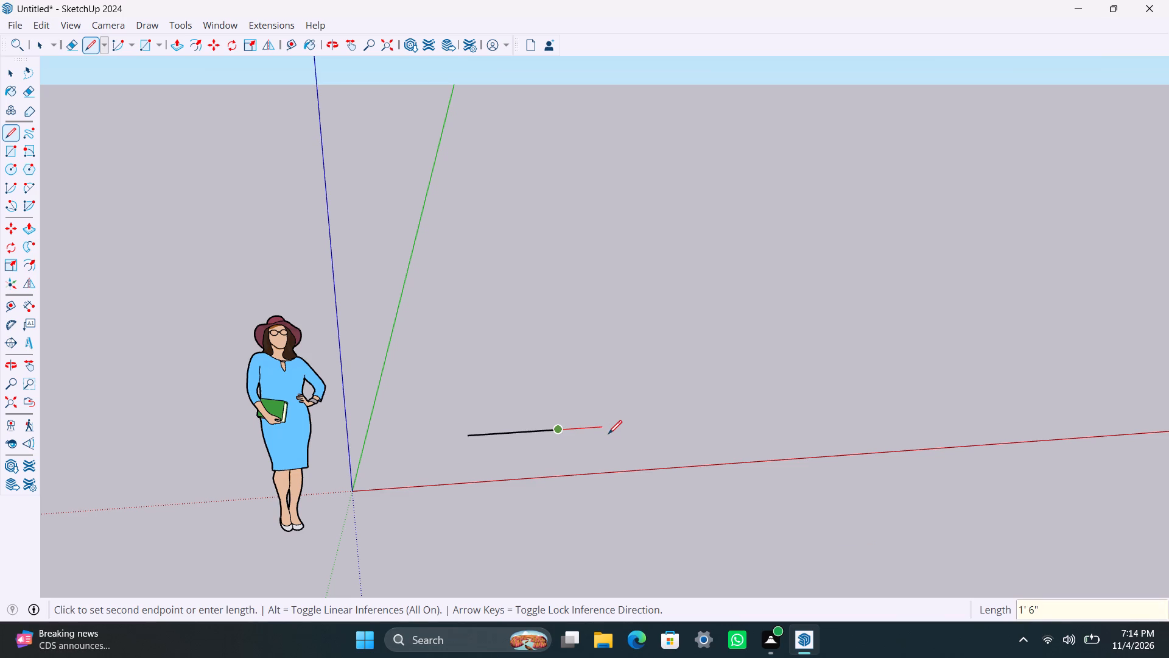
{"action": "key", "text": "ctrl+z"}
Extend the line from its end along the red axis with consecutive segments of 1'6", 7'4" and 1'6".
{"action": "left_click", "coordinate": [560, 432]}
{"action": "type", "text": "1'6\""}
{"action": "key", "text": "Return"}
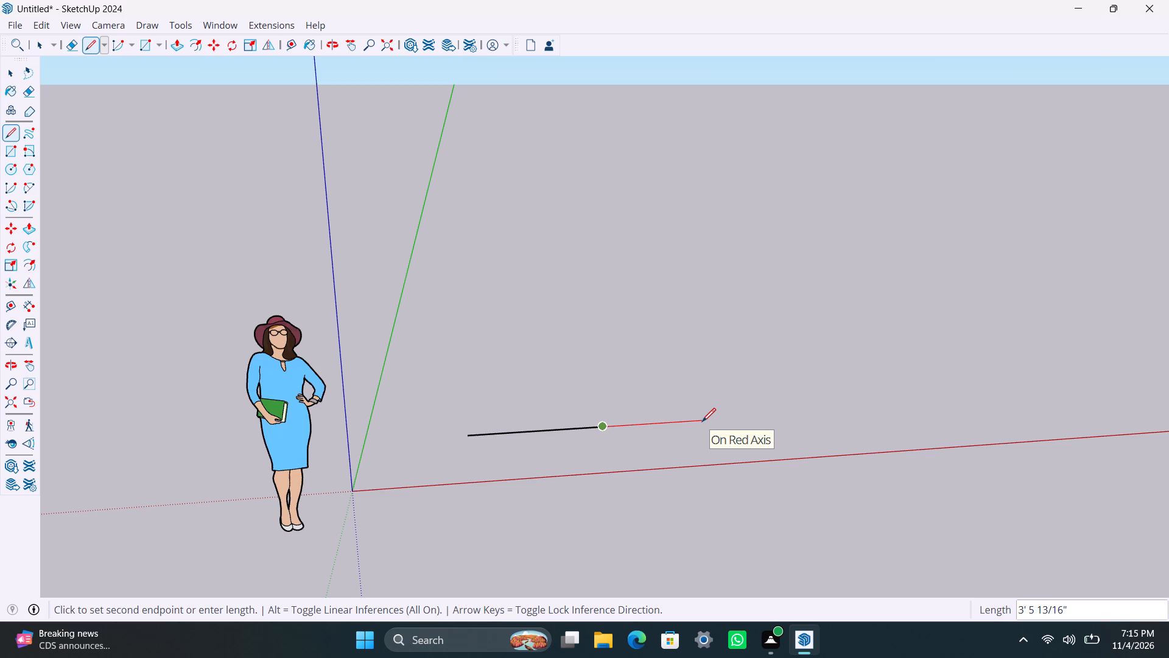
{"action": "type", "text": "7'4\""}
{"action": "key", "text": "Return"}
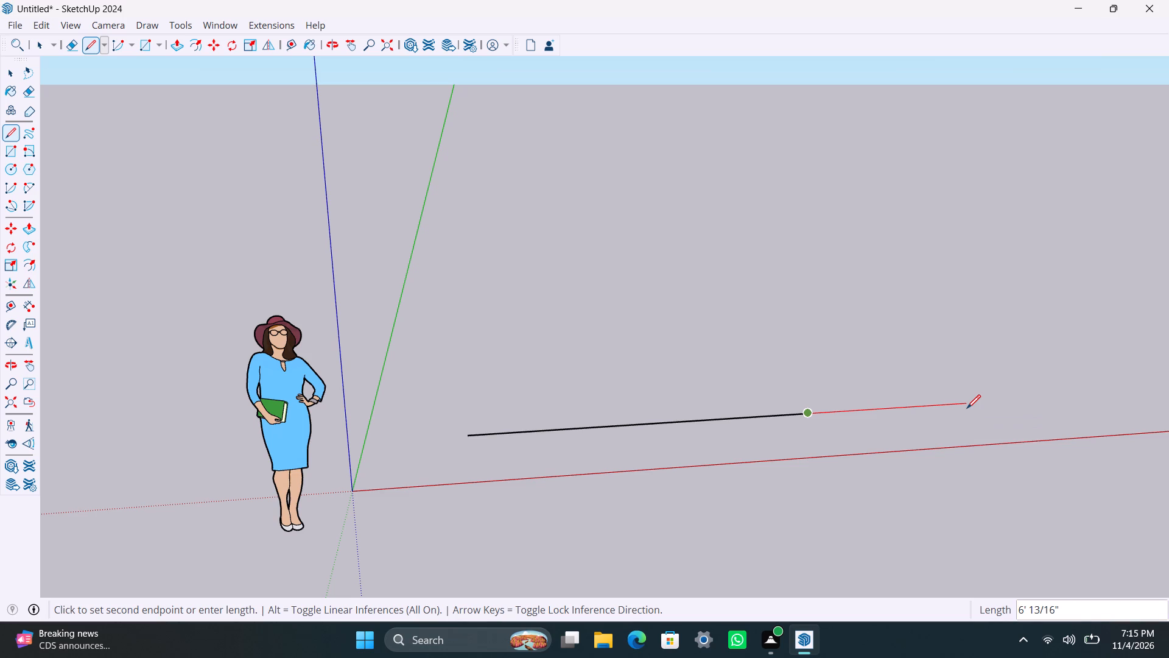
{"action": "key", "text": "1"}
{"action": "type", "text": "'6\""}
{"action": "key", "text": "Return"}
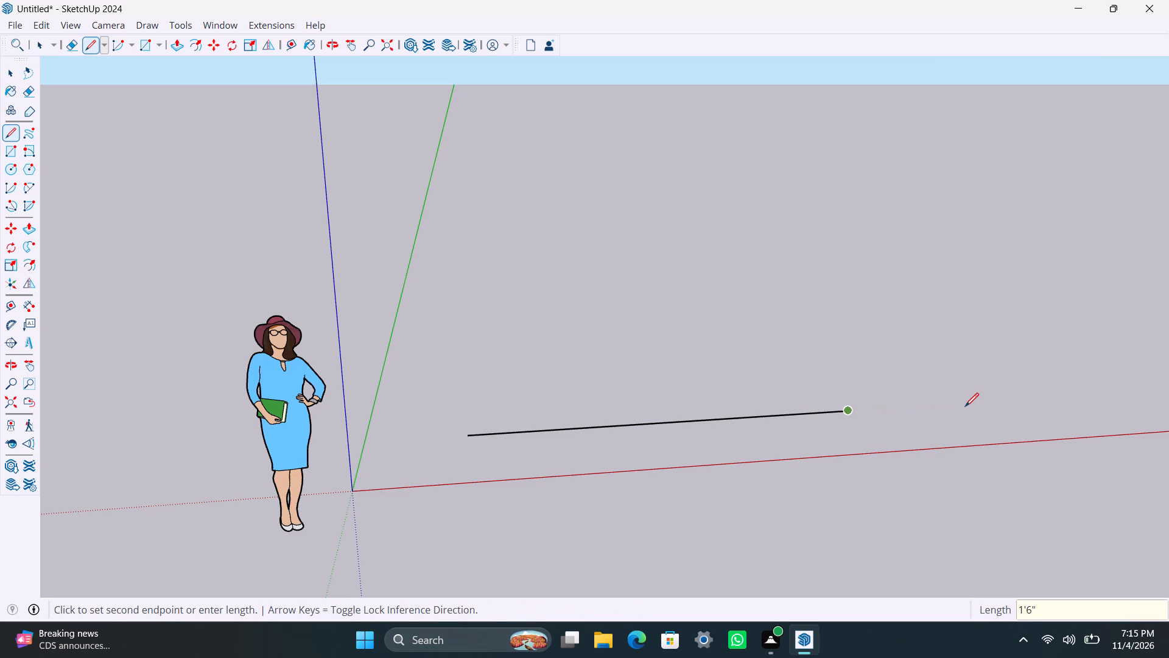
Draw a 10' side along the green axis from each end of the segmented line and join their far ends to close the rectangle.
{"action": "key", "text": "Left"}
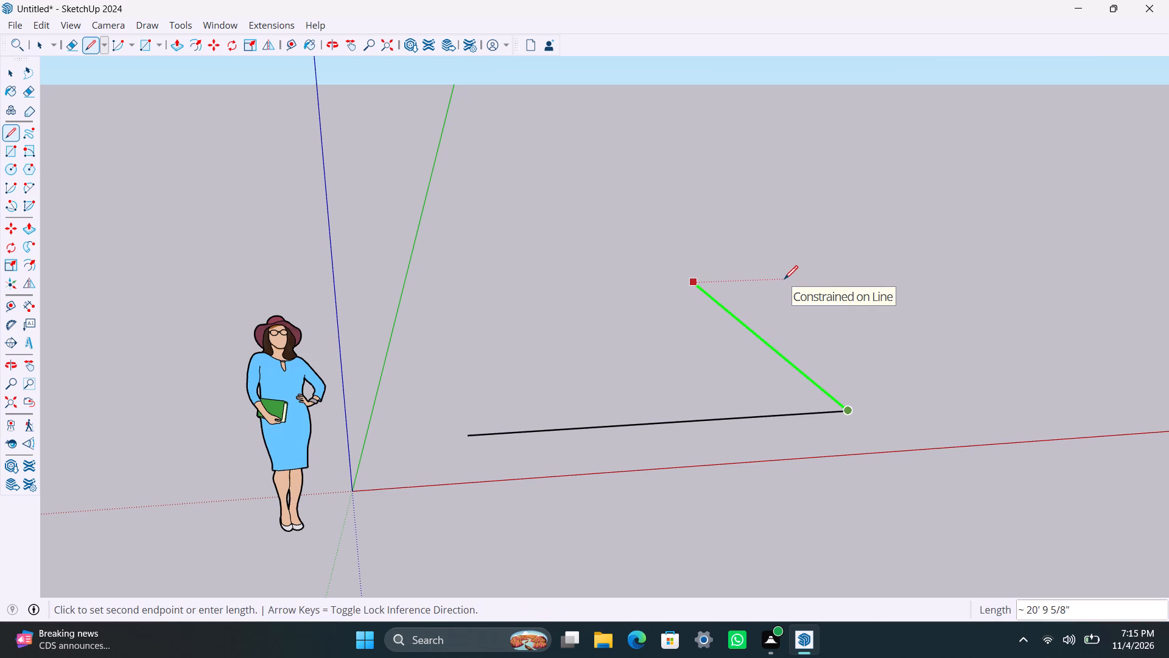
{"action": "key", "text": "1"}
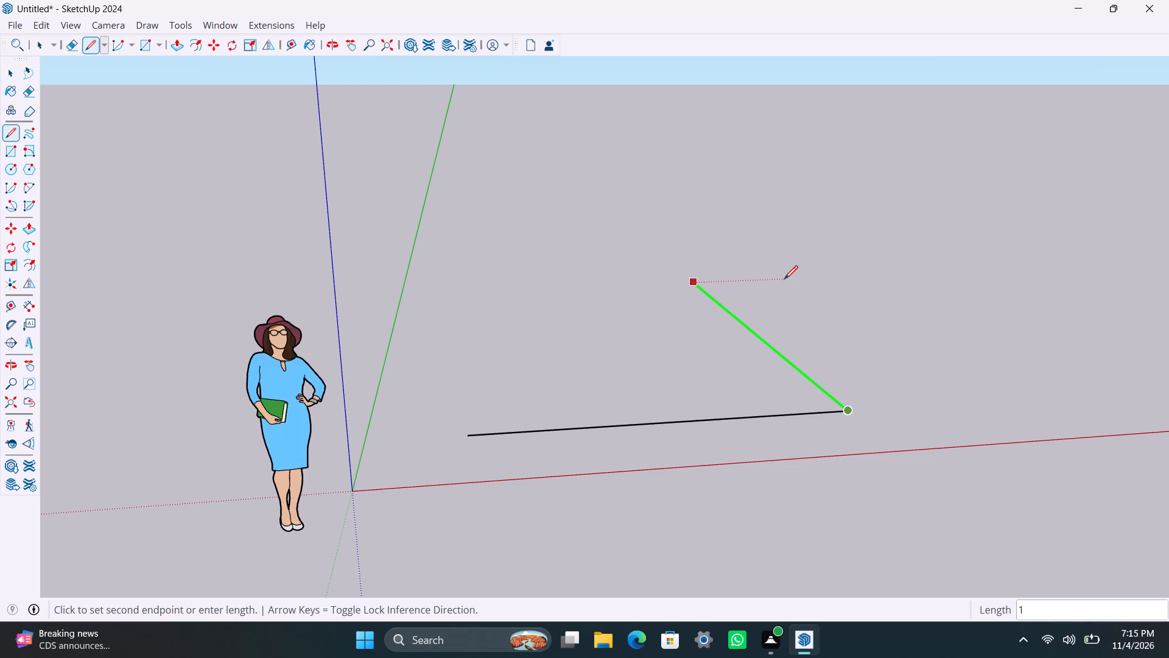
{"action": "type", "text": "0'"}
{"action": "key", "text": "Return"}
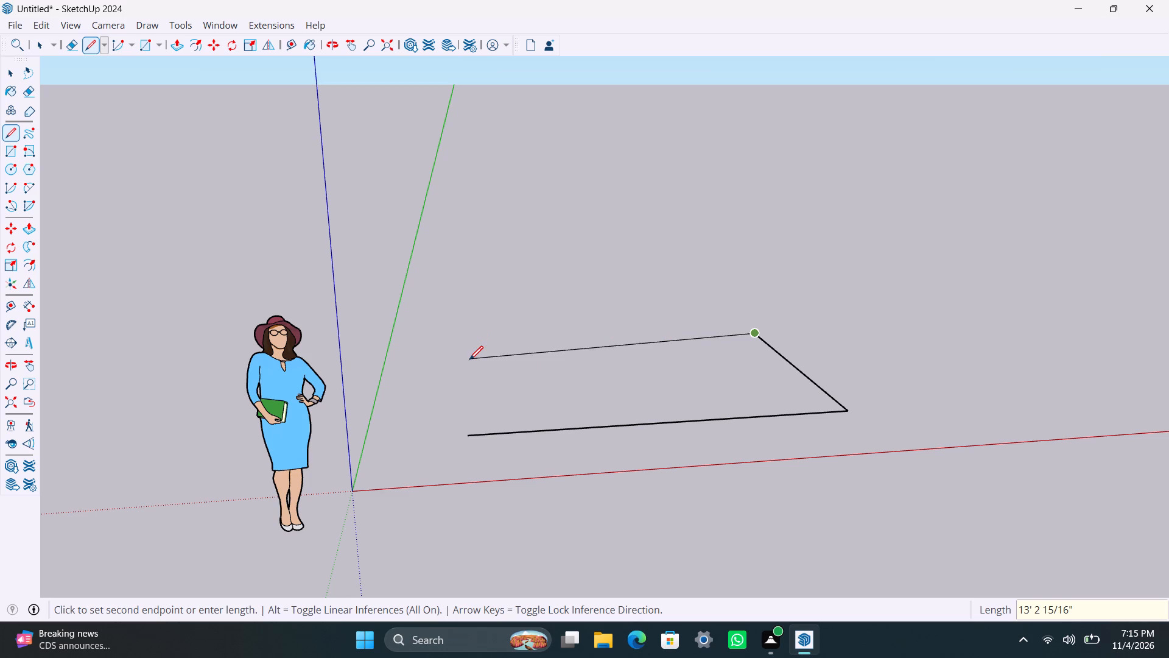
{"action": "key", "text": "space"}
{"action": "key", "text": "l"}
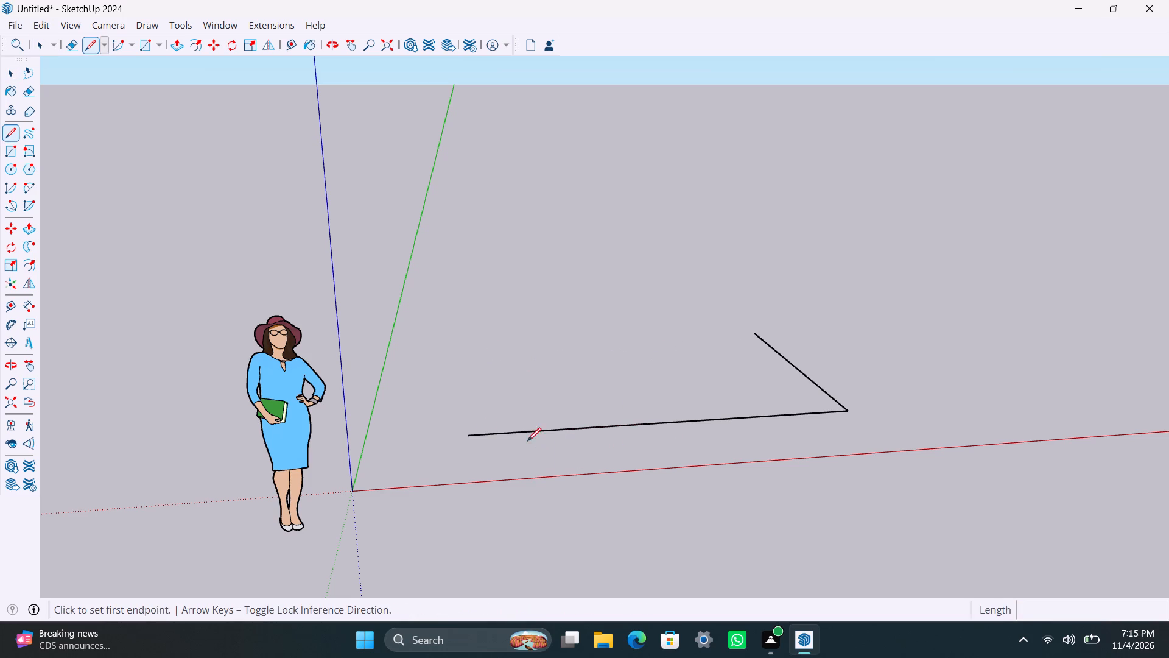
{"action": "left_click", "coordinate": [471, 435]}
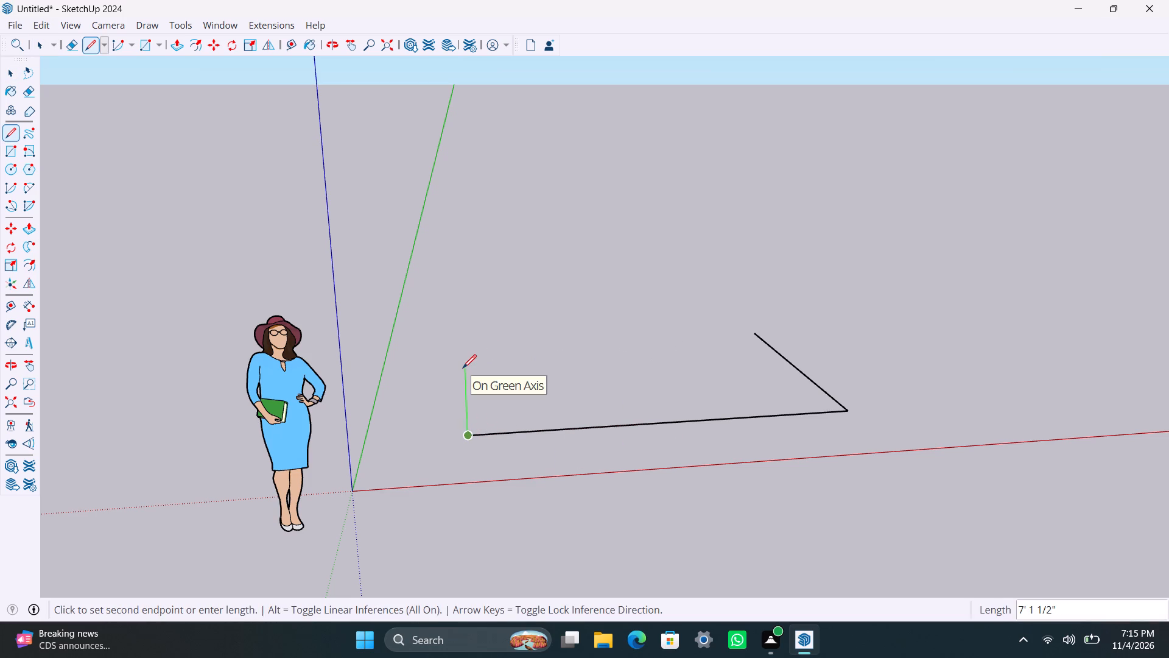
{"action": "type", "text": "10'"}
{"action": "key", "text": "Return"}
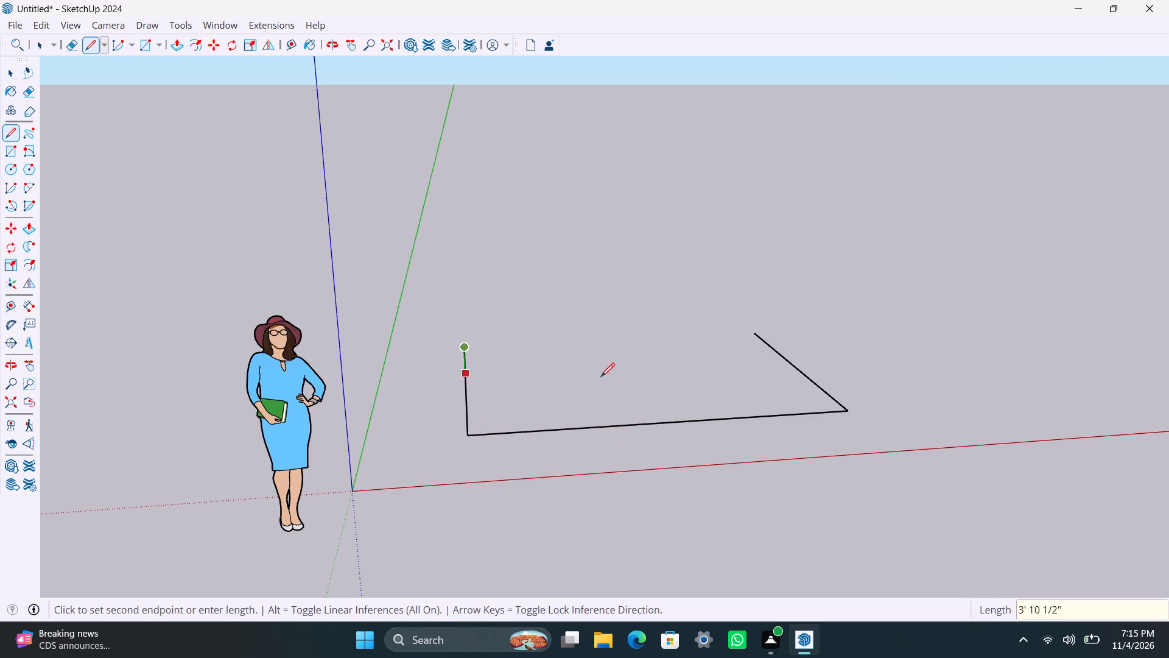
{"action": "left_click", "coordinate": [757, 336]}
{"action": "key", "text": "space"}
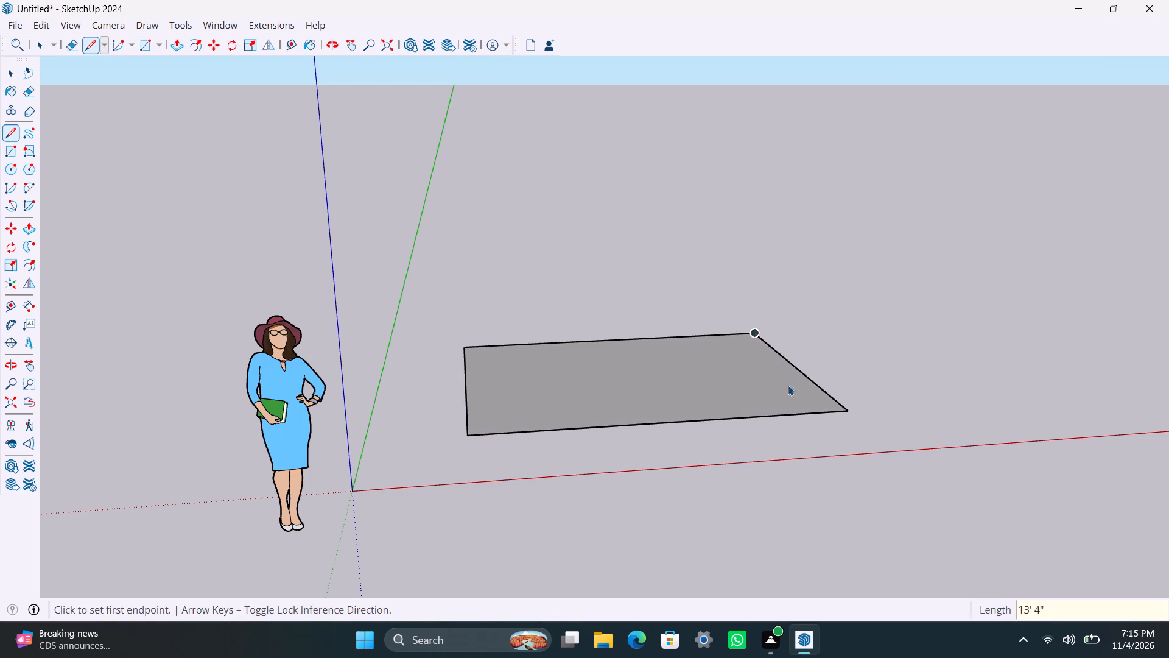
{"action": "left_click", "coordinate": [854, 392]}
Examine the rectangle's face, its side edge and the separate segments of its front edge.
{"action": "scroll", "coordinate": [686, 442], "scroll_direction": "down", "scroll_amount": 3}
{"action": "middle_click_drag", "start_coordinate": [689, 444], "coordinate": [413, 576]}
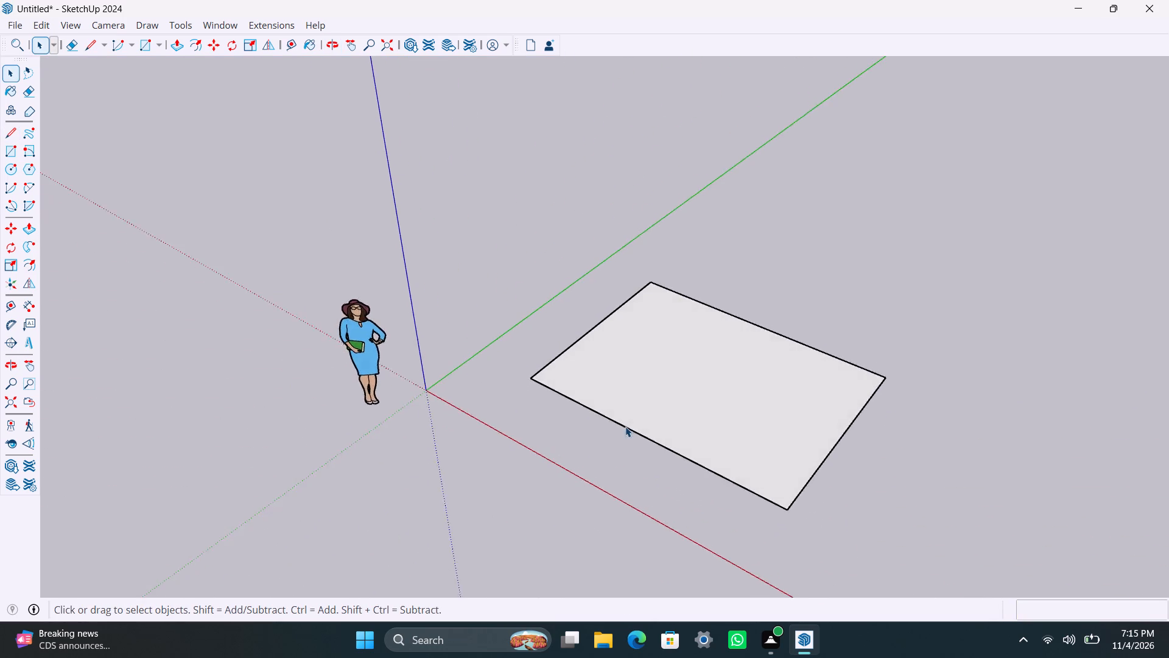
{"action": "scroll", "coordinate": [625, 426], "scroll_direction": "up", "scroll_amount": 6}
{"action": "double_click", "coordinate": [630, 402]}
{"action": "left_click", "coordinate": [630, 402]}
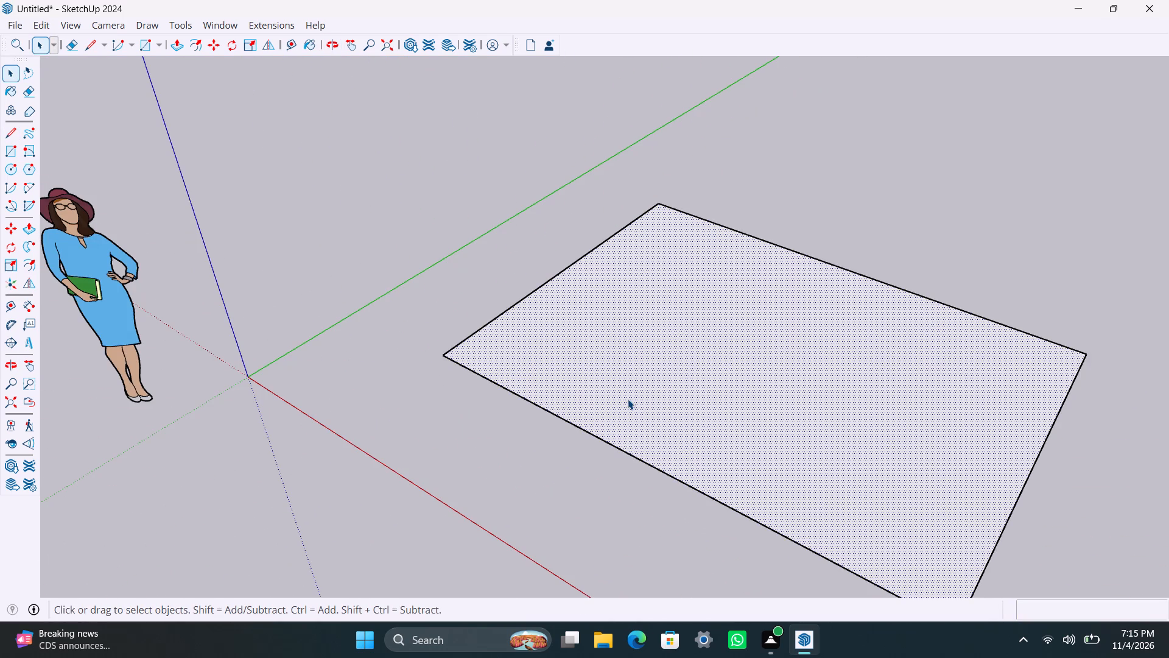
{"action": "scroll", "coordinate": [499, 405], "scroll_direction": "up", "scroll_amount": 2}
{"action": "middle_click_drag", "start_coordinate": [499, 410], "coordinate": [722, 432]}
{"action": "scroll", "coordinate": [720, 432], "scroll_direction": "up", "scroll_amount": 1}
{"action": "middle_click", "coordinate": [722, 432]}
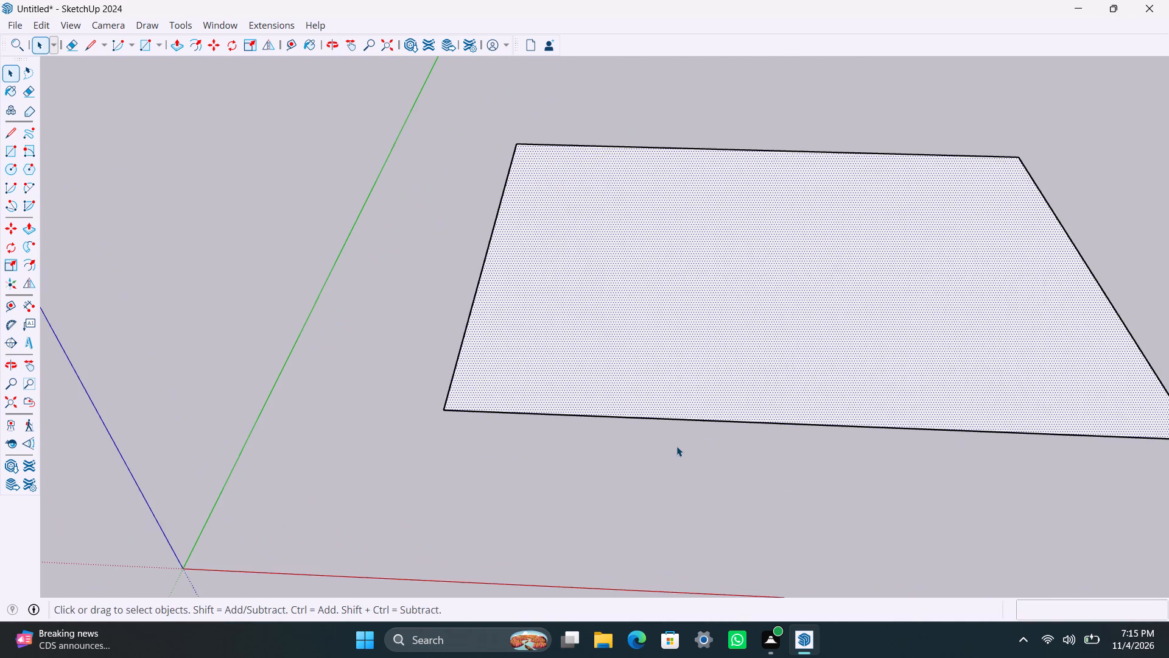
{"action": "scroll", "coordinate": [635, 461], "scroll_direction": "down", "scroll_amount": 5}
{"action": "middle_click_drag", "start_coordinate": [608, 464], "coordinate": [530, 464], "text": "shift"}
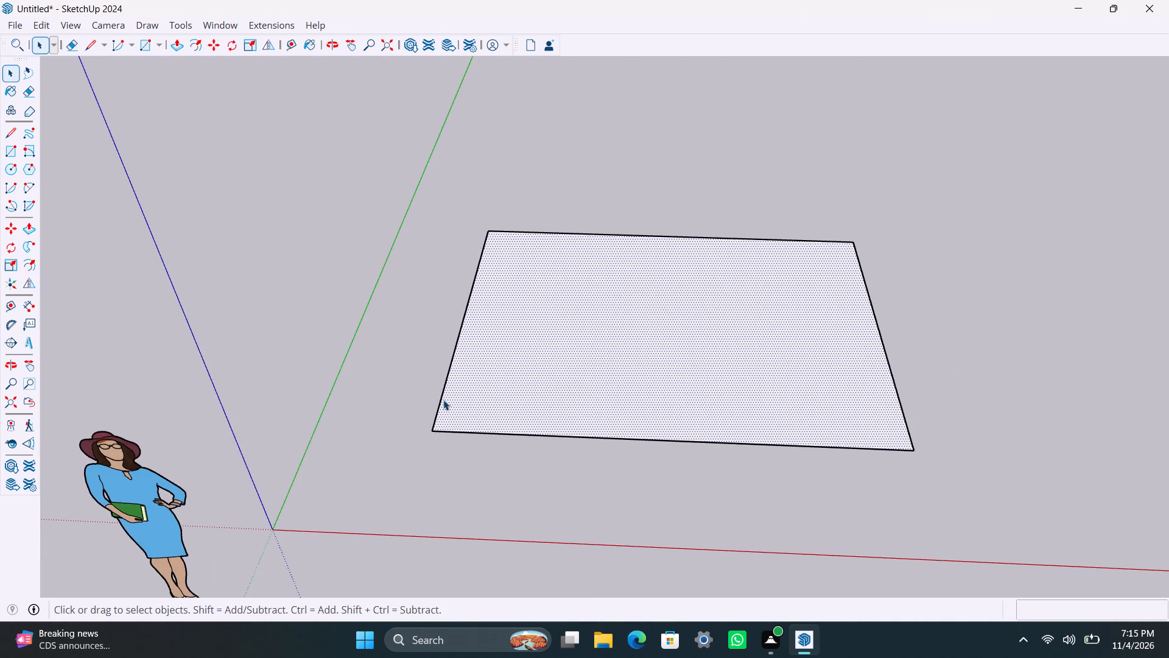
{"action": "double_click", "coordinate": [443, 400]}
{"action": "right_click", "coordinate": [441, 400]}
{"action": "left_click", "coordinate": [470, 425]}
{"action": "left_click", "coordinate": [469, 431]}
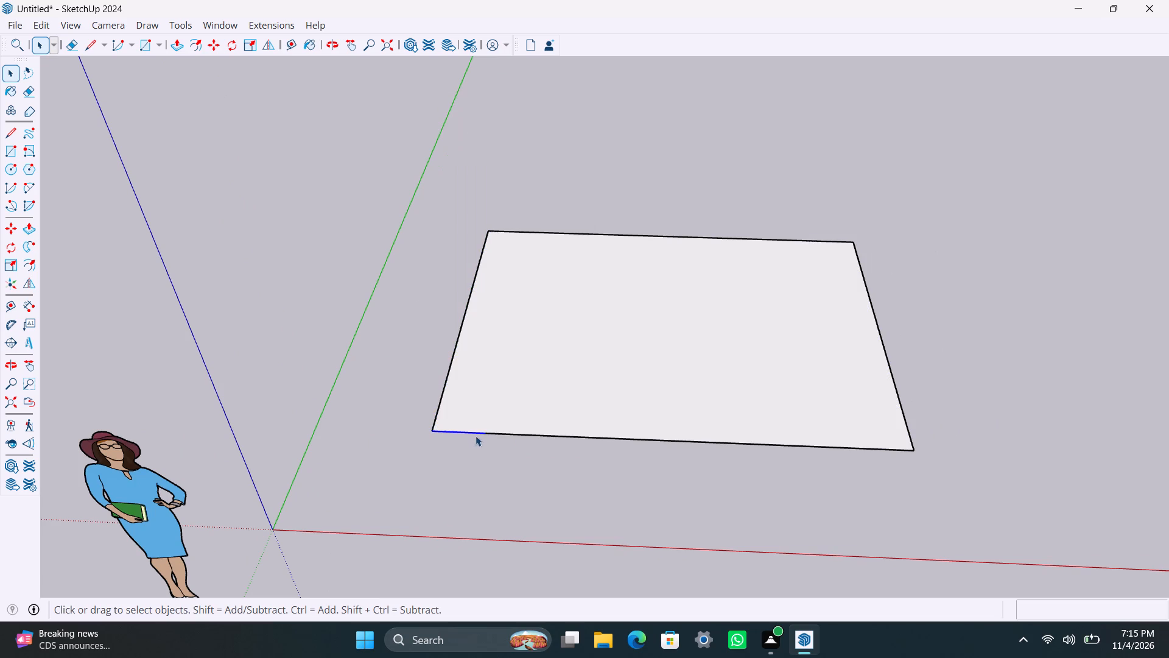
{"action": "left_click", "coordinate": [494, 437], "text": "shift"}
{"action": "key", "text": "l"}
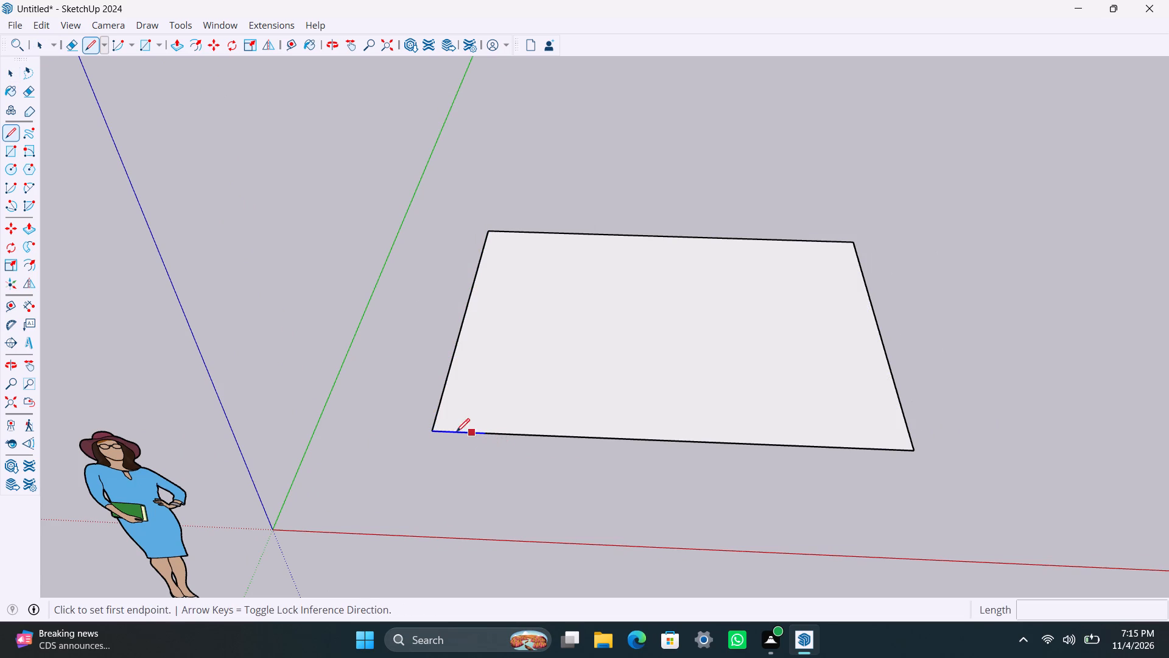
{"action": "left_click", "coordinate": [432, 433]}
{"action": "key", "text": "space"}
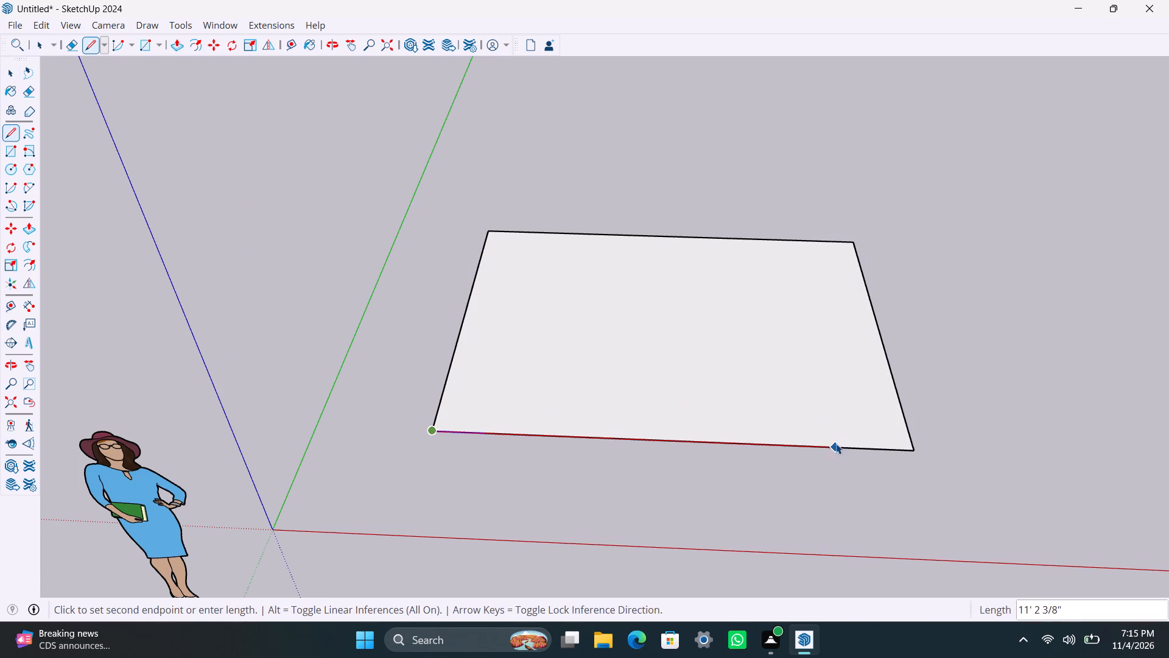
Dimension the full length of the rectangle's segmented front edge, placing the dimension line just in front of it.
{"action": "key", "text": "d"}
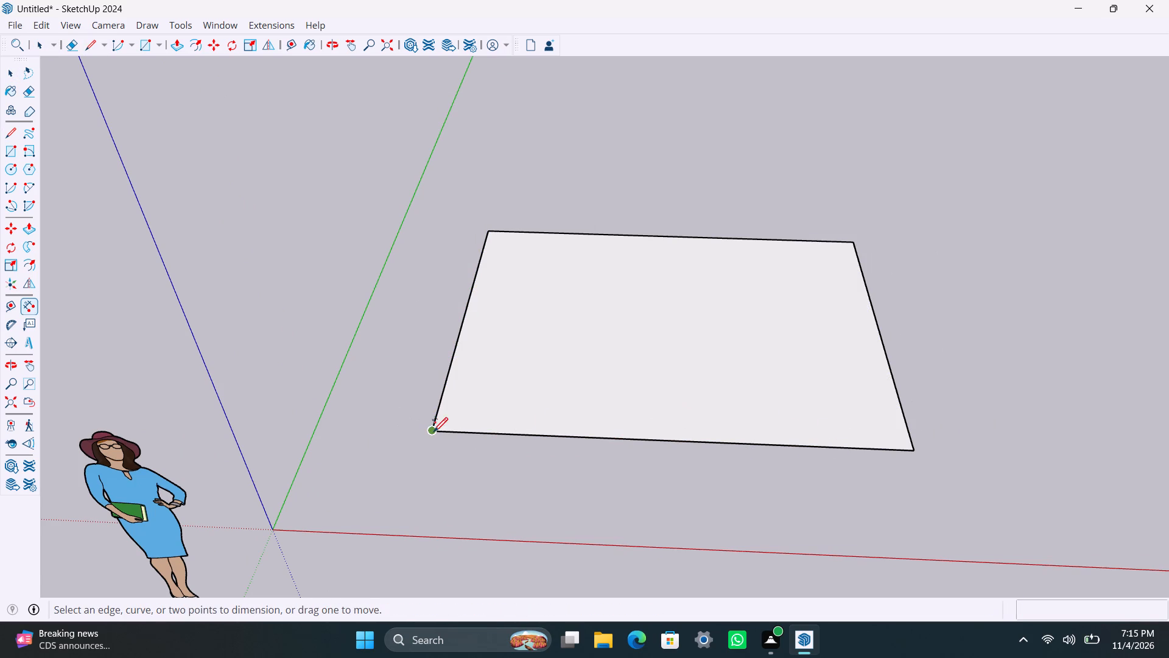
{"action": "left_click", "coordinate": [435, 432]}
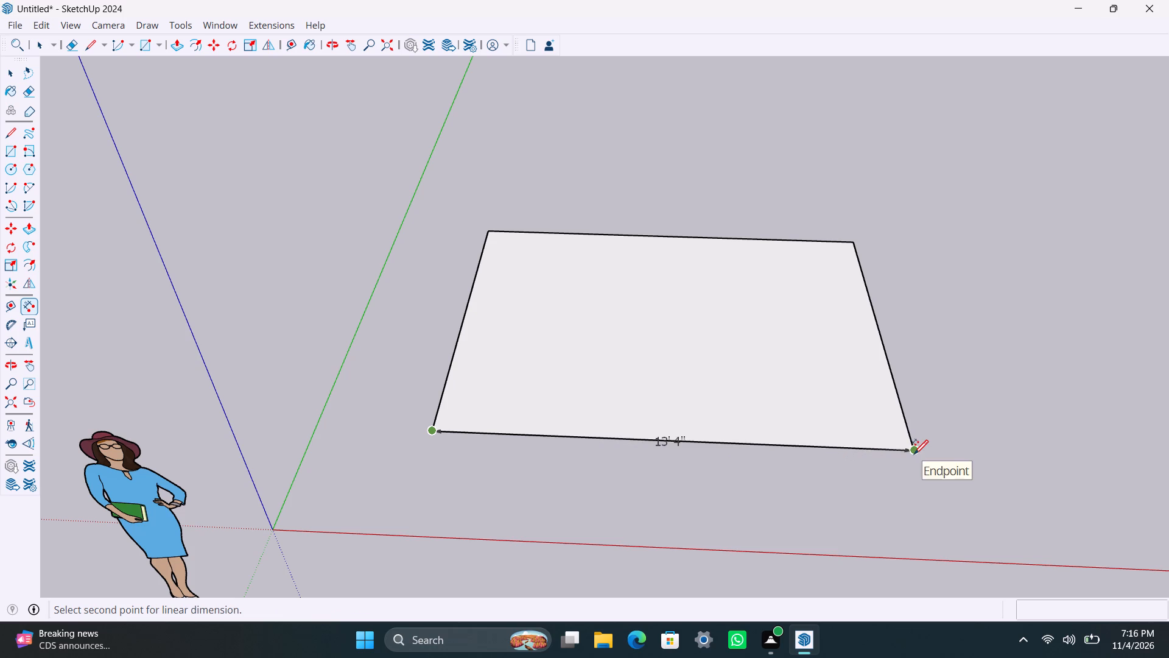
{"action": "left_click", "coordinate": [914, 453]}
{"action": "left_click", "coordinate": [902, 496]}
{"action": "key", "text": "space"}
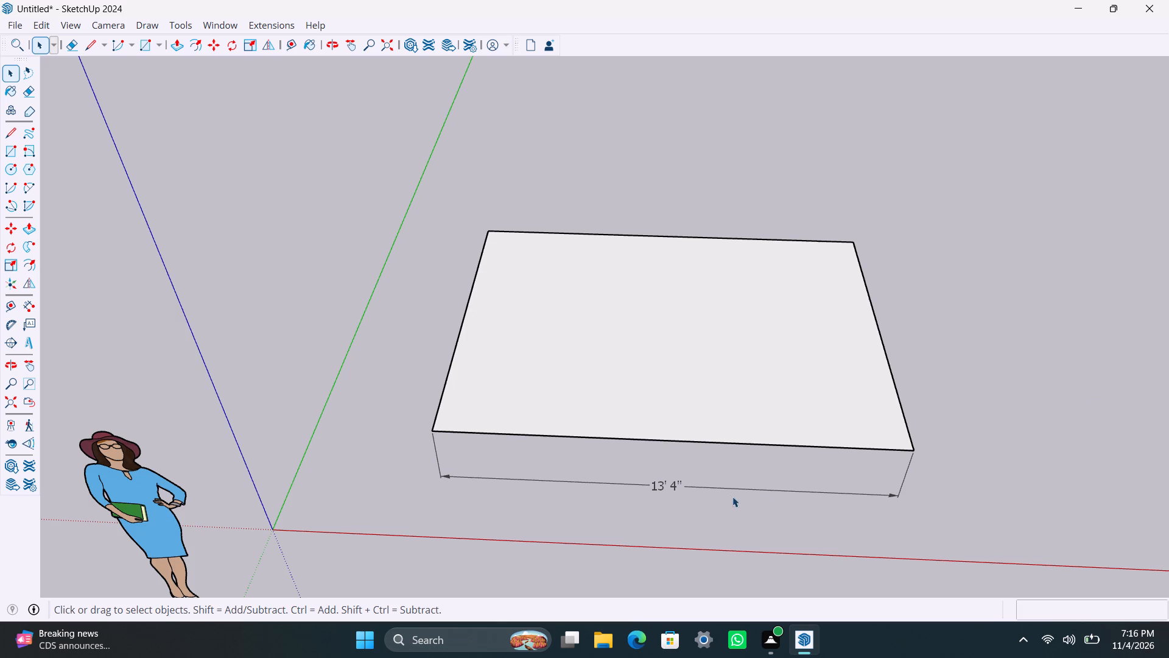
Draw a separate 13'4" line along the red axis, on the ground beyond the rectangle's far end from the origin.
{"action": "scroll", "coordinate": [745, 535], "scroll_direction": "down", "scroll_amount": 1}
{"action": "scroll", "coordinate": [811, 491], "scroll_direction": "down", "scroll_amount": 2}
{"action": "middle_click_drag", "start_coordinate": [847, 492], "coordinate": [599, 500], "text": "shift"}
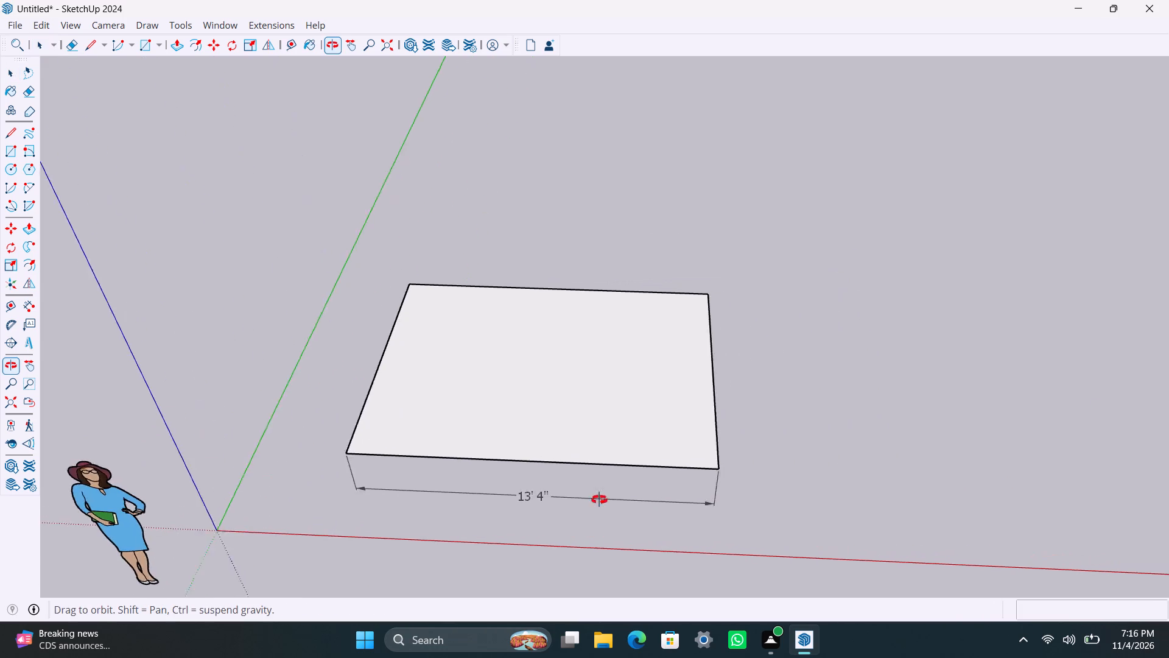
{"action": "middle_click_drag", "start_coordinate": [599, 500], "coordinate": [600, 500], "text": "shift"}
{"action": "key", "text": "l"}
{"action": "left_click", "coordinate": [843, 512]}
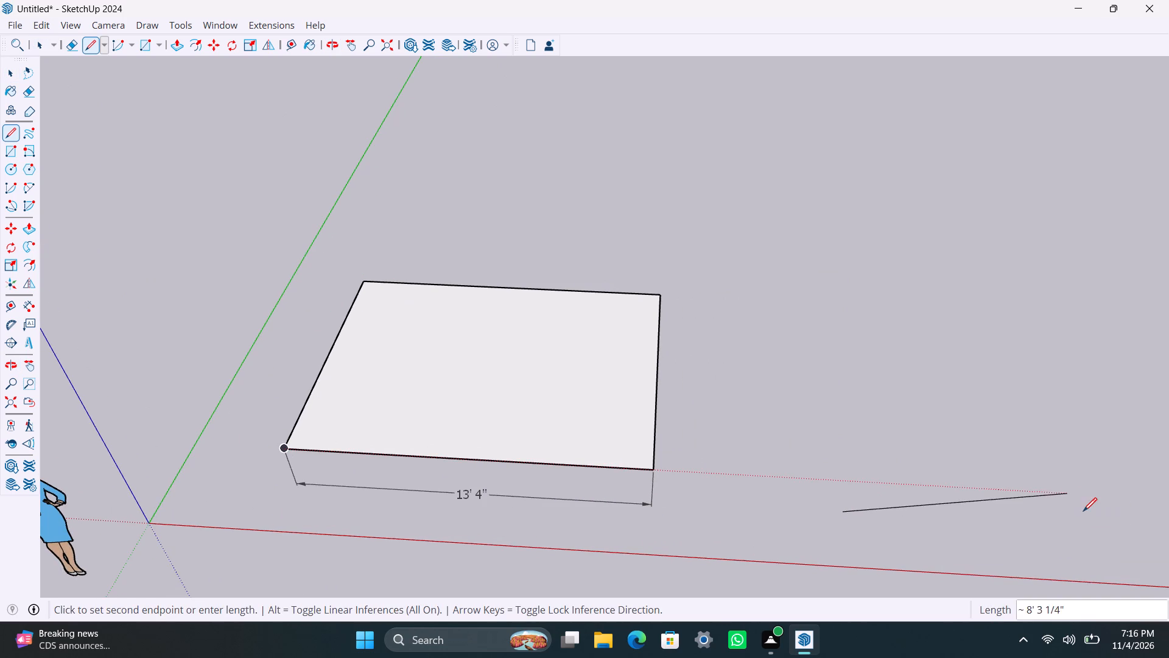
{"action": "key", "text": "1"}
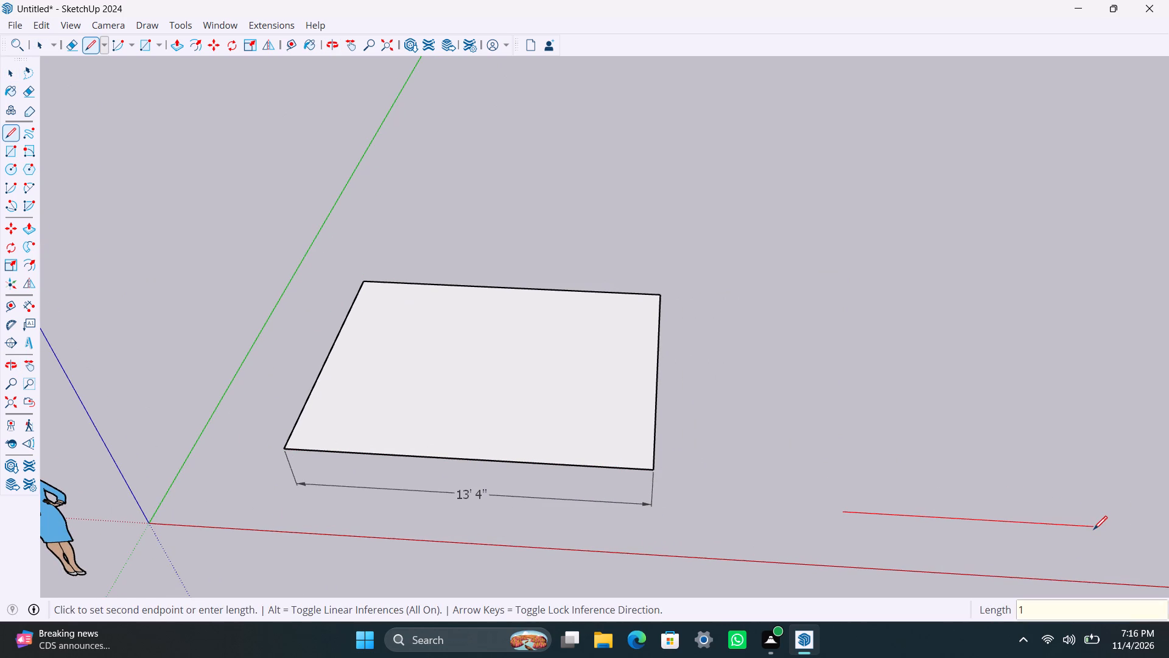
{"action": "type", "text": "3'"}
{"action": "type", "text": "4\""}
{"action": "key", "text": "Return"}
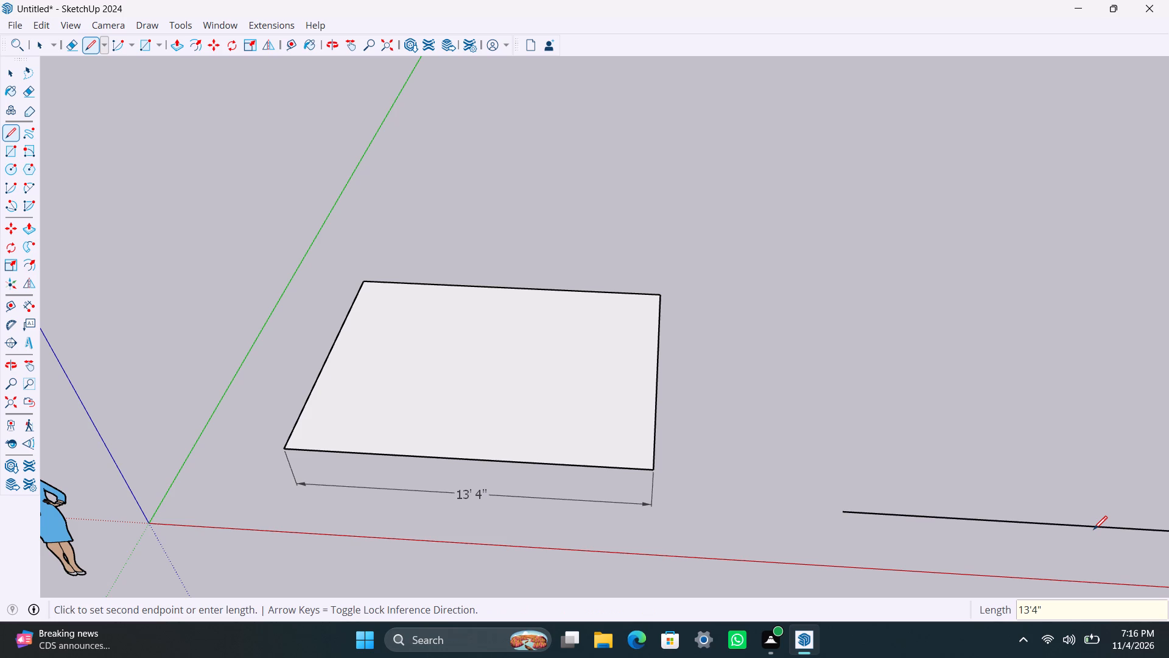
{"action": "scroll", "coordinate": [955, 423], "scroll_direction": "down", "scroll_amount": 5}
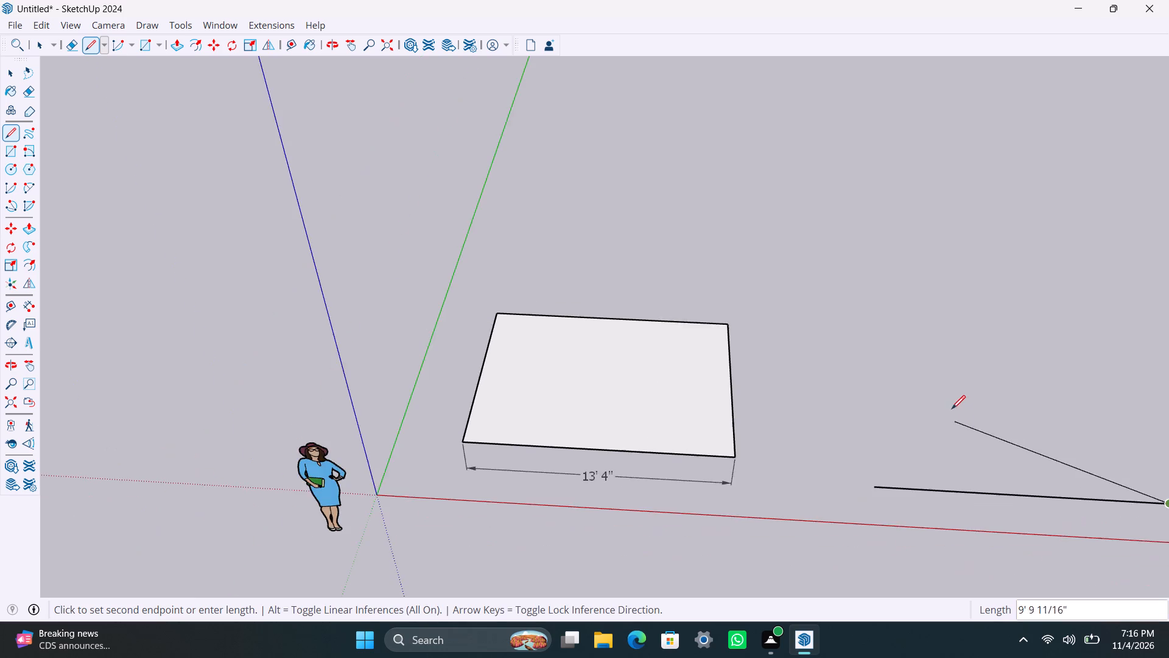
Complete the second rectangle with a 10' side along the green axis, a 13'4" rear edge and a closing side.
{"action": "scroll", "coordinate": [952, 409], "scroll_direction": "down", "scroll_amount": 4}
{"action": "scroll", "coordinate": [1101, 456], "scroll_direction": "down", "scroll_amount": 2}
{"action": "middle_click_drag", "start_coordinate": [1098, 459], "coordinate": [879, 526], "text": "shift"}
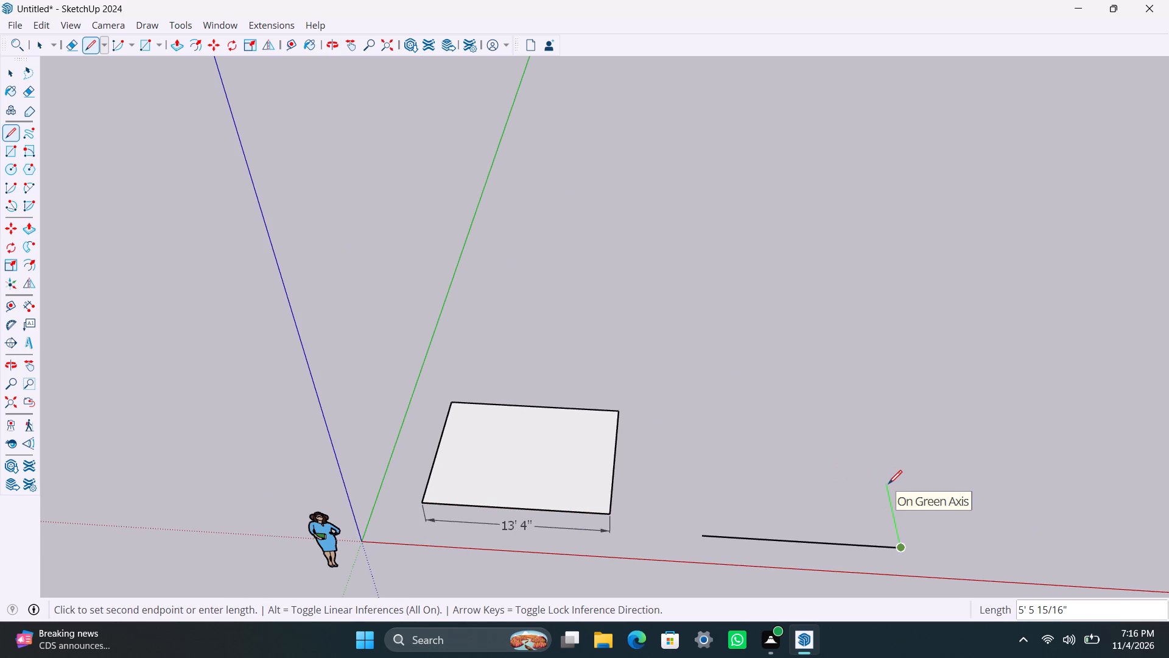
{"action": "key", "text": "1"}
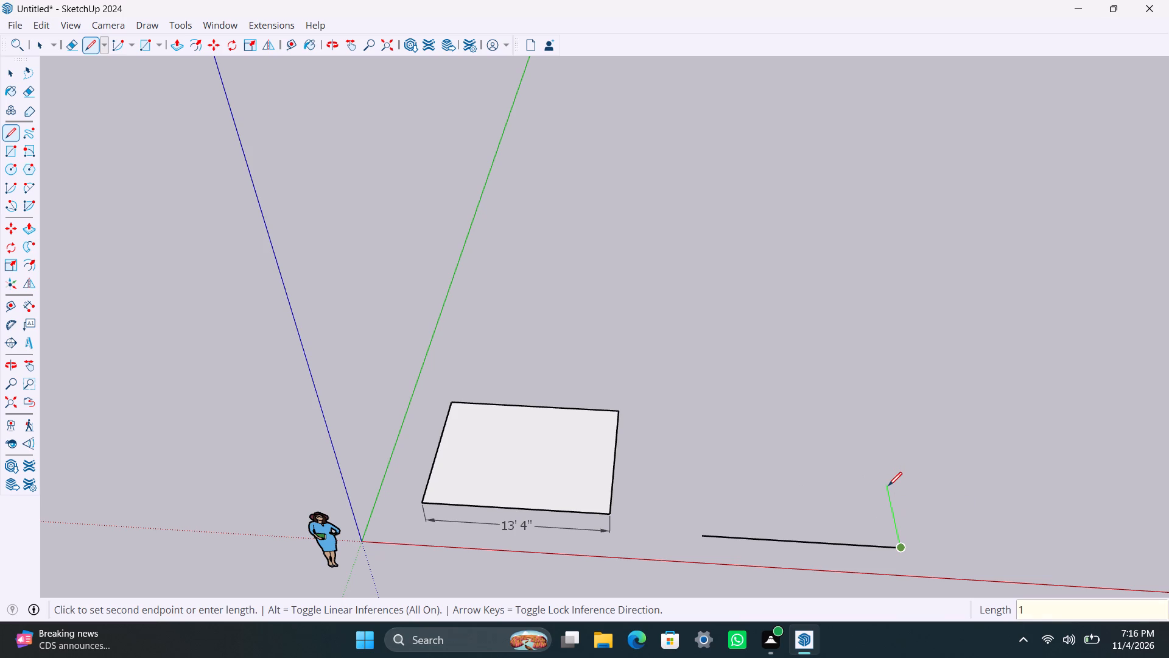
{"action": "type", "text": "0'"}
{"action": "key", "text": "Return"}
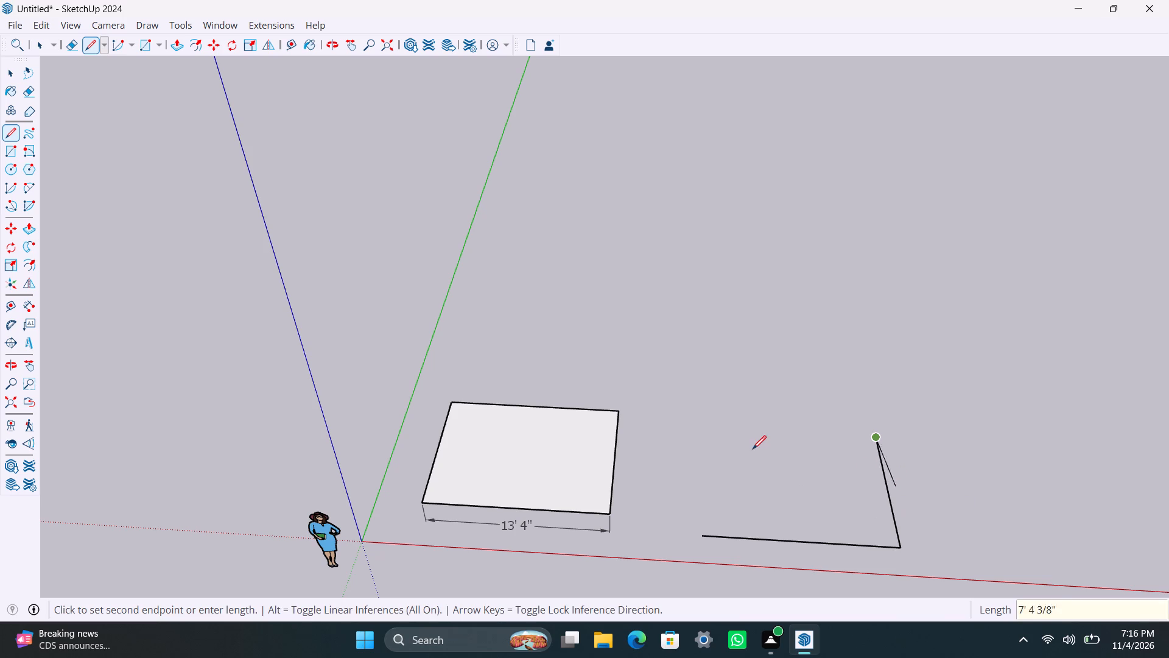
{"action": "type", "text": "13'4\""}
{"action": "key", "text": "Return"}
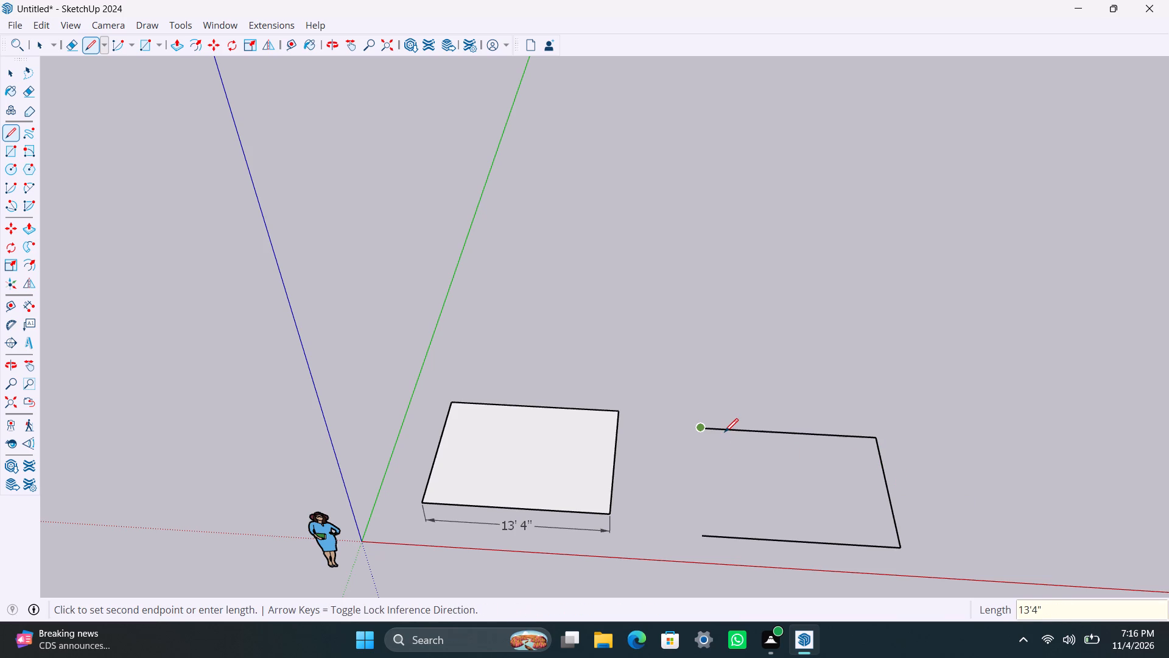
{"action": "left_click", "coordinate": [702, 540]}
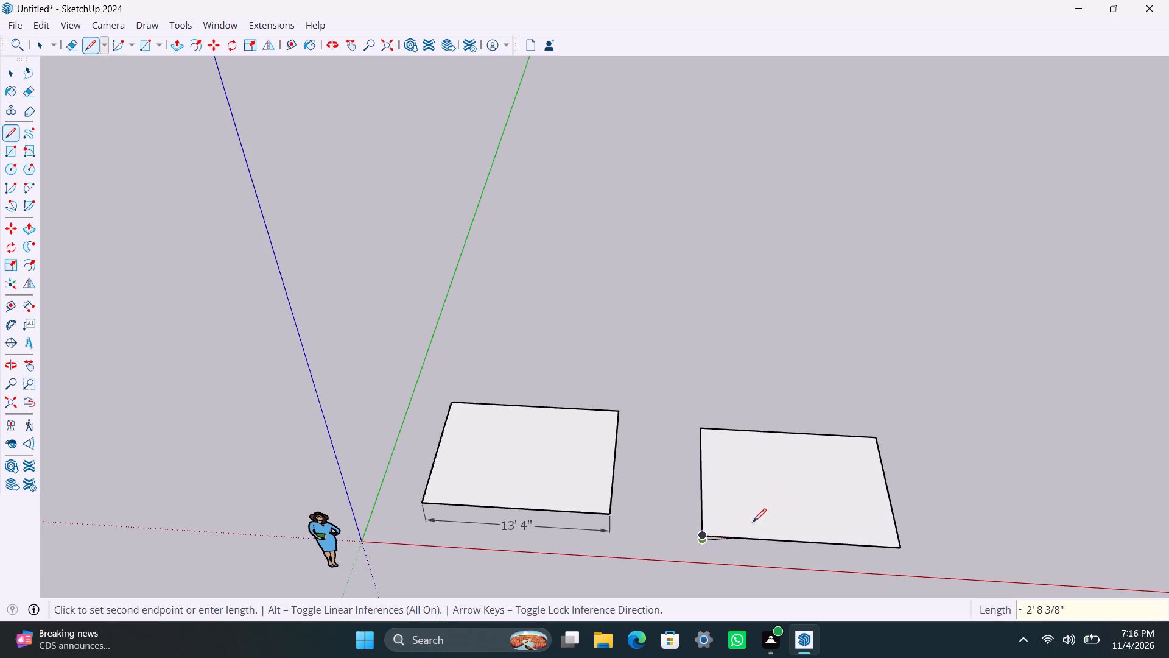
{"action": "key", "text": "space"}
Delete the short stray edge projecting past the second rectangle's front corner nearest the first rectangle.
{"action": "scroll", "coordinate": [705, 573], "scroll_direction": "up", "scroll_amount": 7}
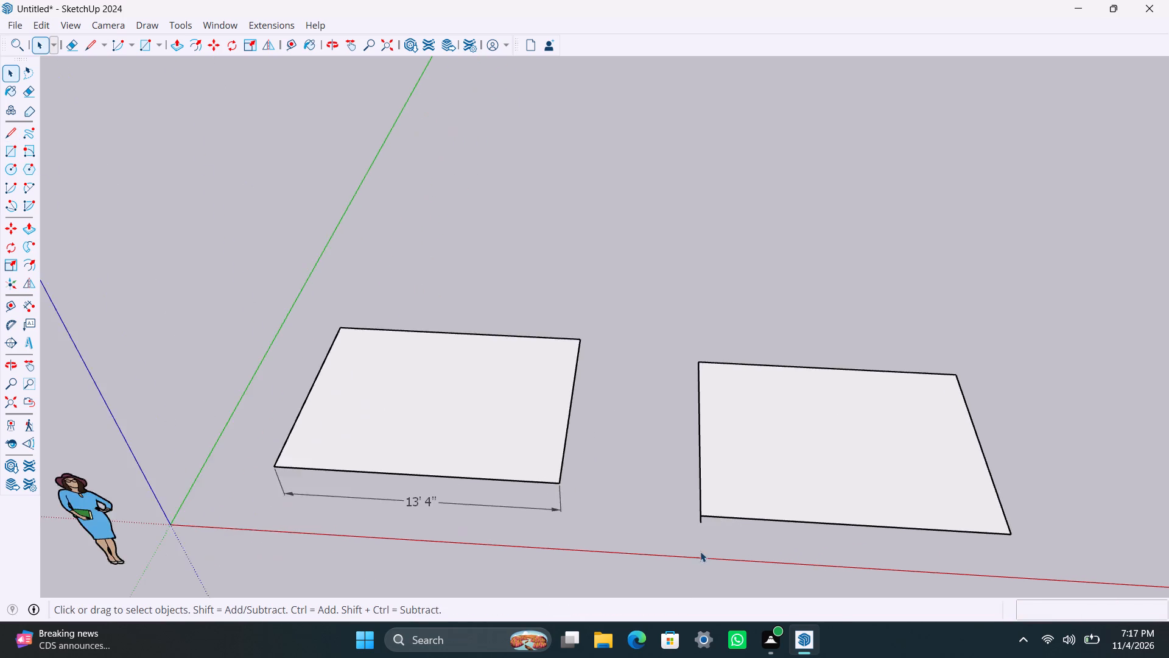
{"action": "scroll", "coordinate": [700, 551], "scroll_direction": "up", "scroll_amount": 6}
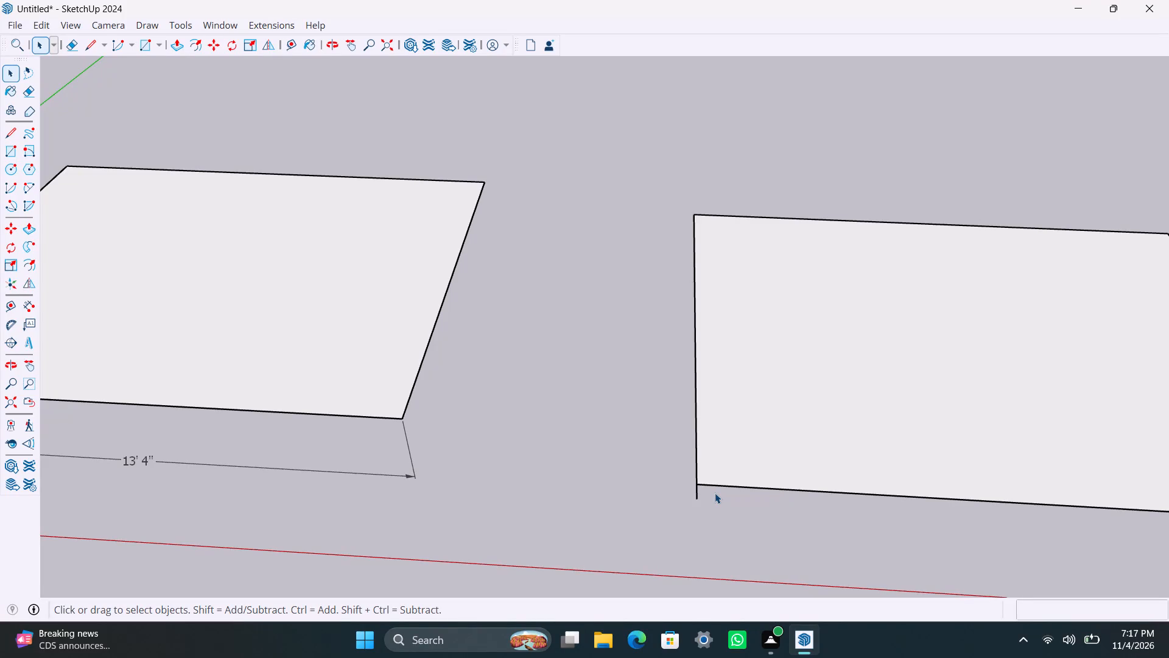
{"action": "scroll", "coordinate": [751, 498], "scroll_direction": "up", "scroll_amount": 2}
{"action": "scroll", "coordinate": [690, 507], "scroll_direction": "up", "scroll_amount": 4}
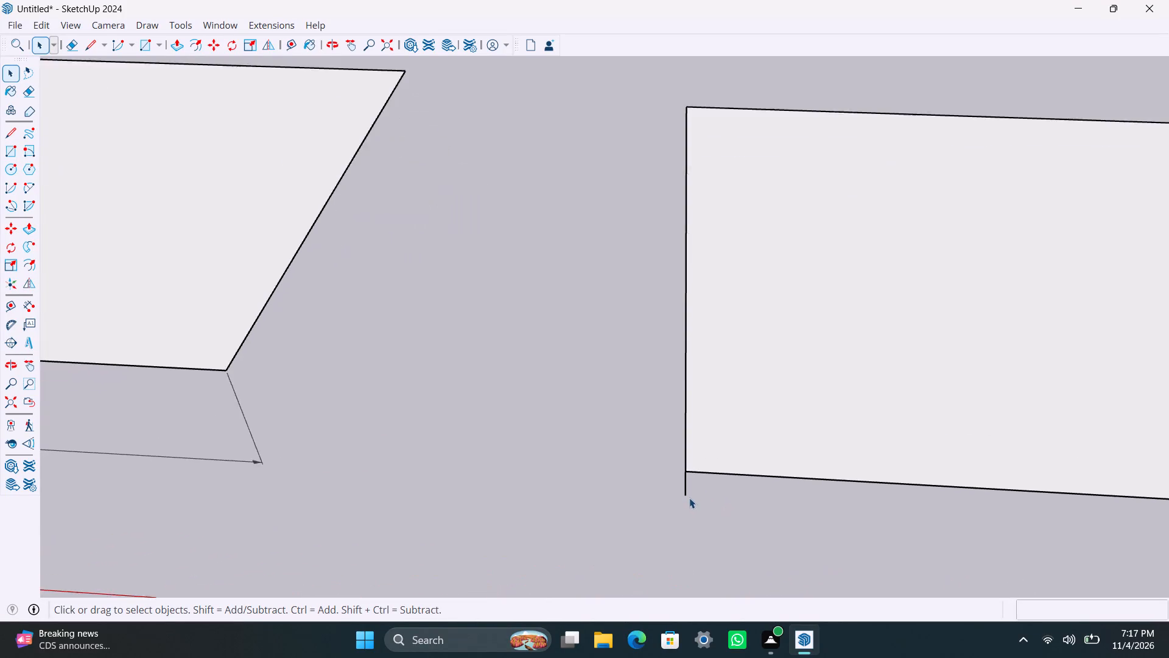
{"action": "scroll", "coordinate": [689, 498], "scroll_direction": "up", "scroll_amount": 2}
{"action": "left_click", "coordinate": [687, 482]}
{"action": "left_click", "coordinate": [683, 486]}
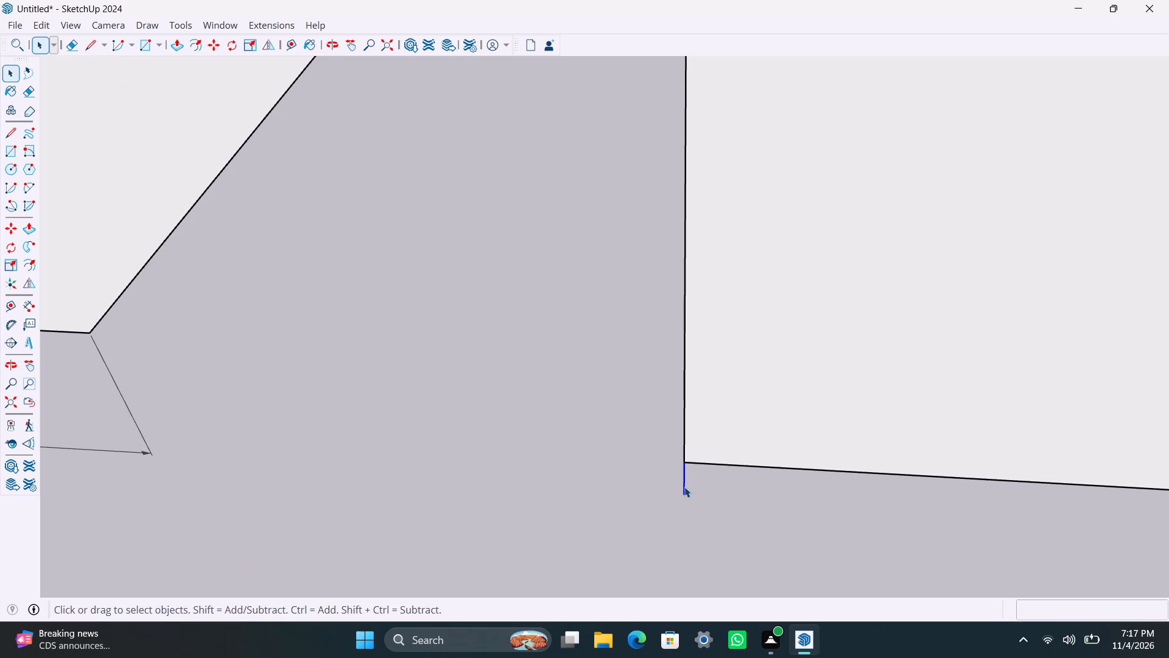
{"action": "key", "text": "Delete"}
Group the second rectangle's face and edges, and open the group for editing.
{"action": "scroll", "coordinate": [687, 508], "scroll_direction": "down", "scroll_amount": 2}
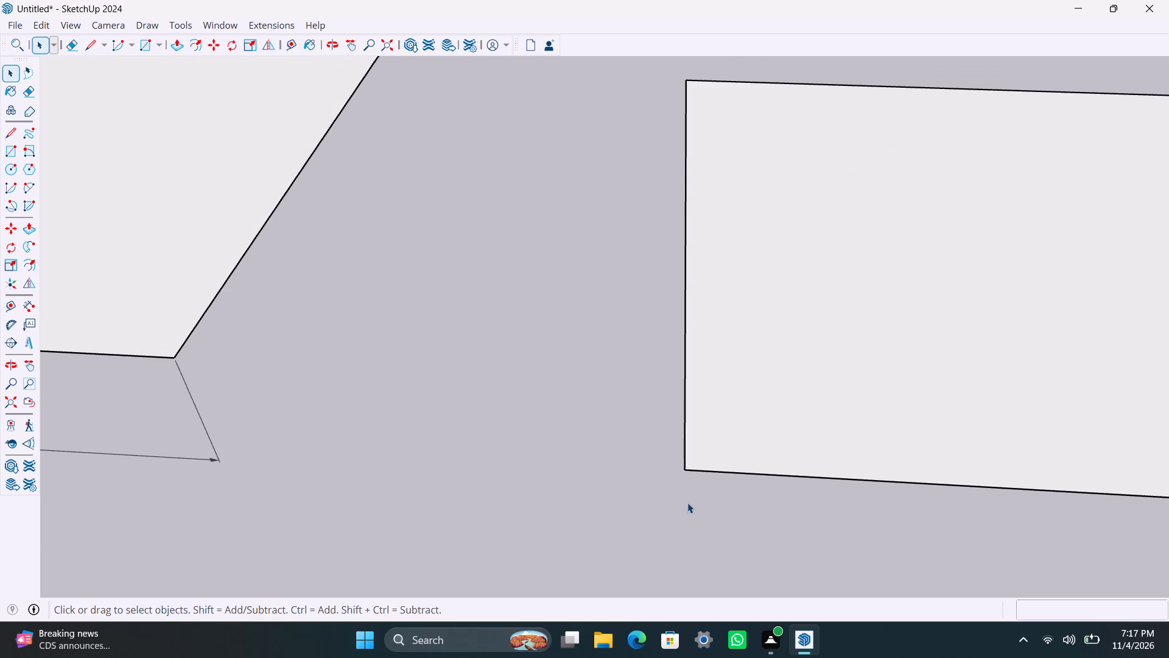
{"action": "scroll", "coordinate": [687, 499], "scroll_direction": "down", "scroll_amount": 5}
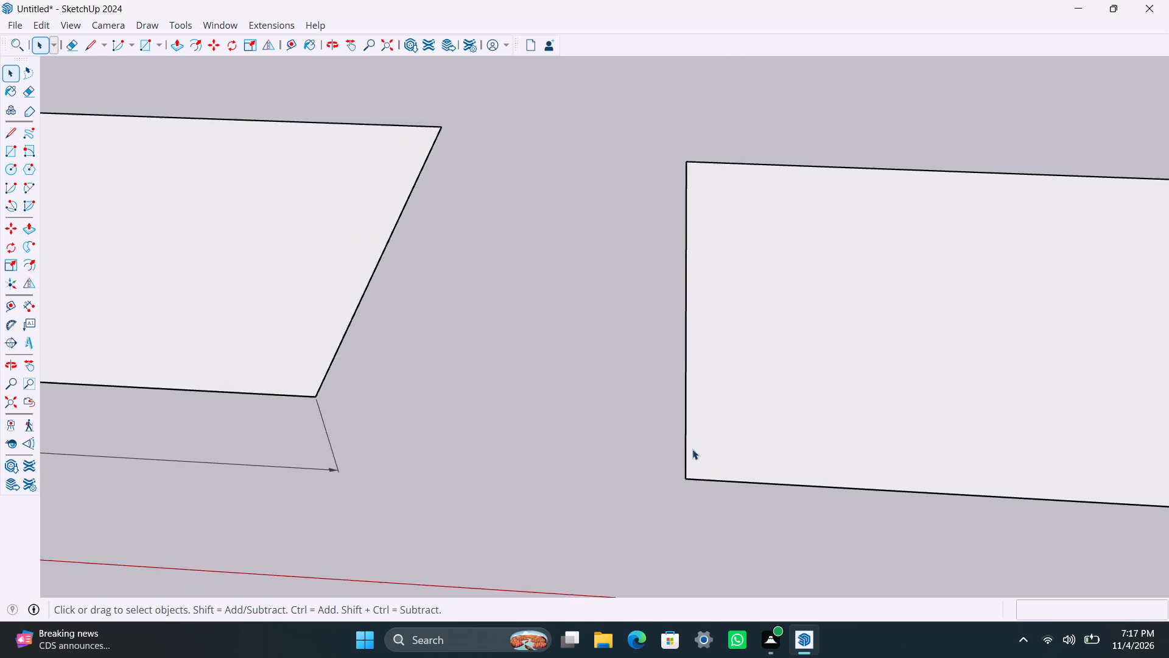
{"action": "scroll", "coordinate": [692, 449], "scroll_direction": "down", "scroll_amount": 3}
{"action": "middle_click_drag", "start_coordinate": [861, 466], "coordinate": [642, 501], "text": "shift"}
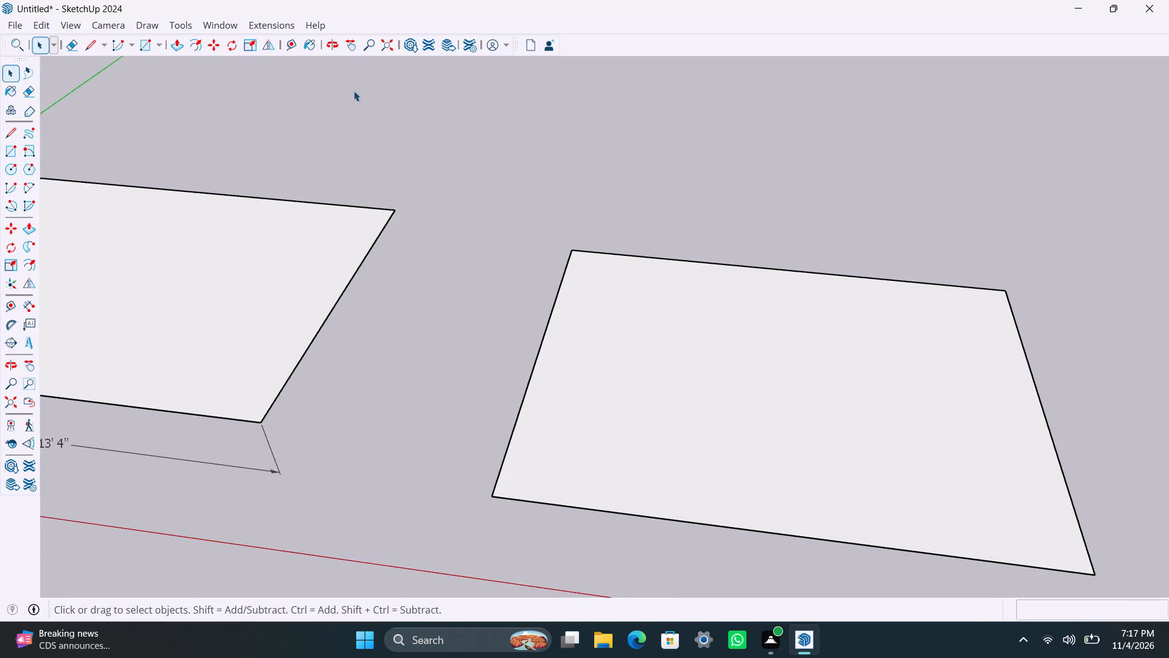
{"action": "scroll", "coordinate": [334, 60], "scroll_direction": "down", "scroll_amount": 6}
{"action": "middle_click_drag", "start_coordinate": [434, 269], "coordinate": [514, 322]}
{"action": "triple_click", "coordinate": [497, 318]}
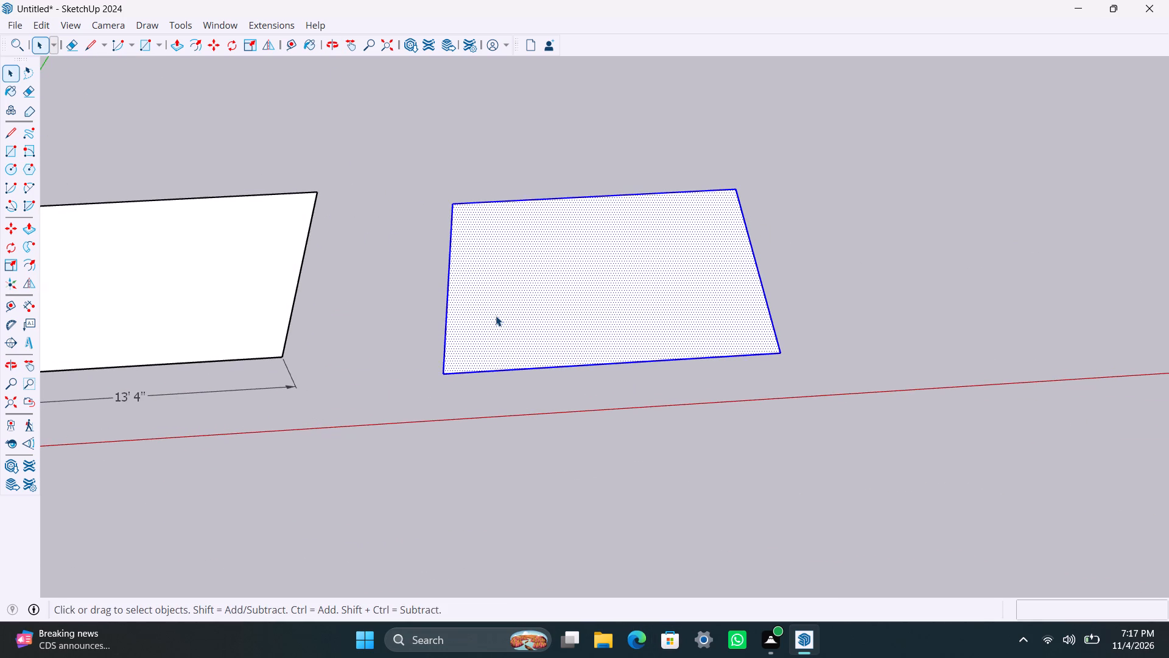
{"action": "right_click", "coordinate": [495, 315]}
{"action": "left_click", "coordinate": [548, 138]}
{"action": "double_click", "coordinate": [471, 309]}
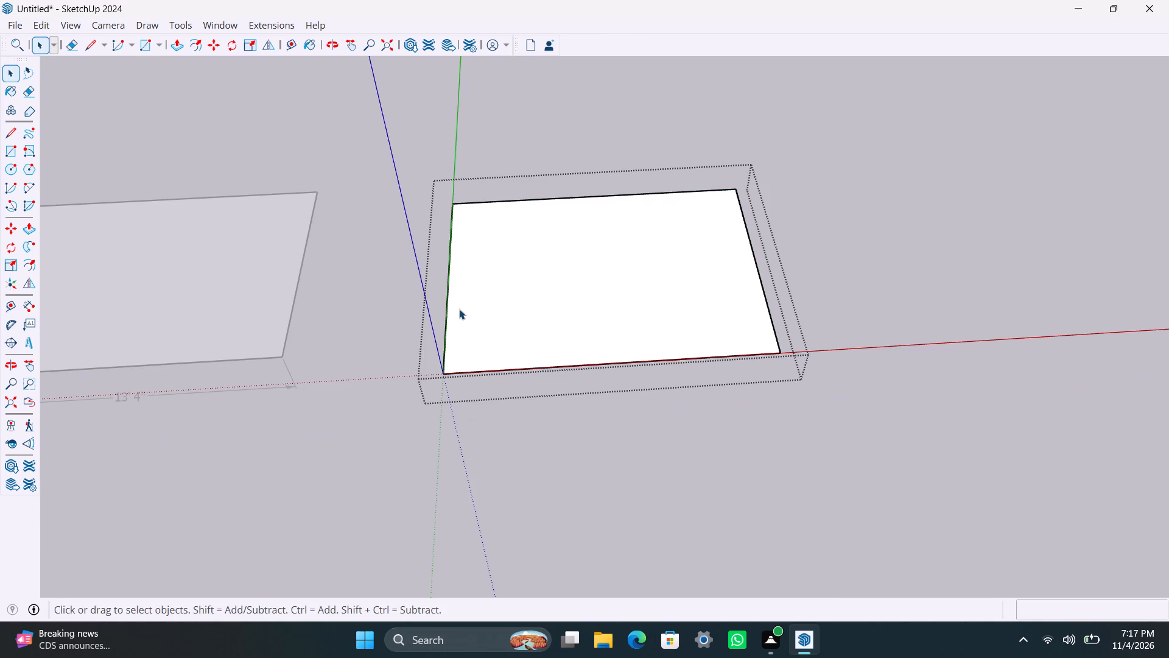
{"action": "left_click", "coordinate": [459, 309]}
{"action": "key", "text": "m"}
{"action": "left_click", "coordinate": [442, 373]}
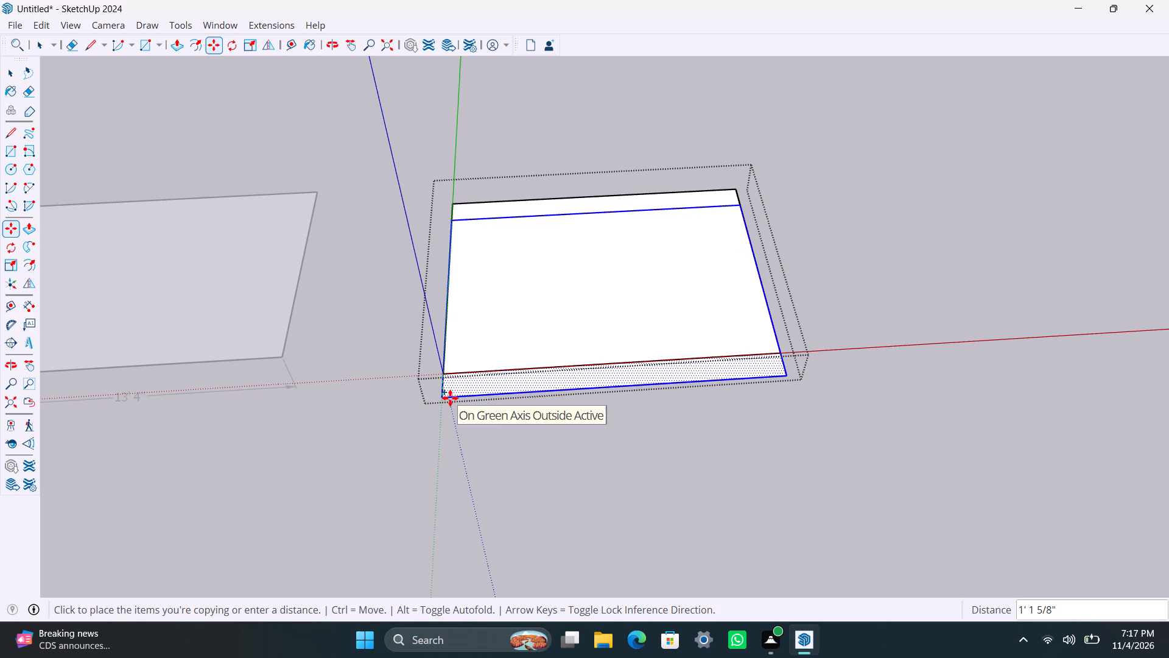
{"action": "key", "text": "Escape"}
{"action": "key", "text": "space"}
Offset the grouped rectangle's outline outward by 4.5" to form a wall-thickness border.
{"action": "key", "text": "f"}
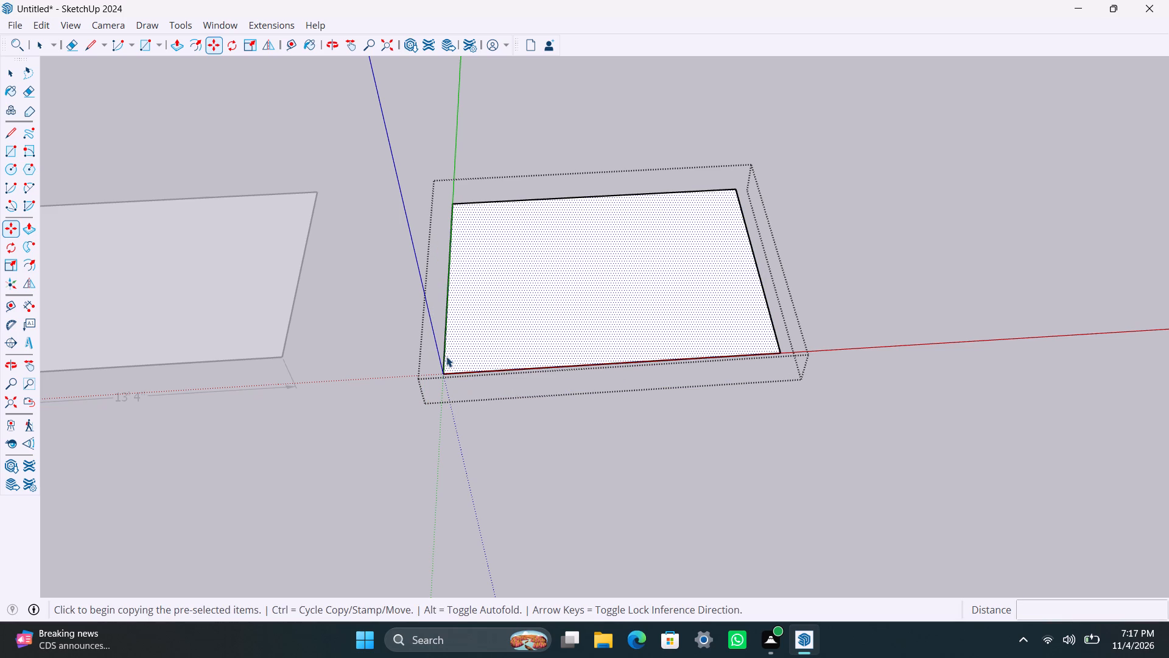
{"action": "left_click", "coordinate": [453, 355]}
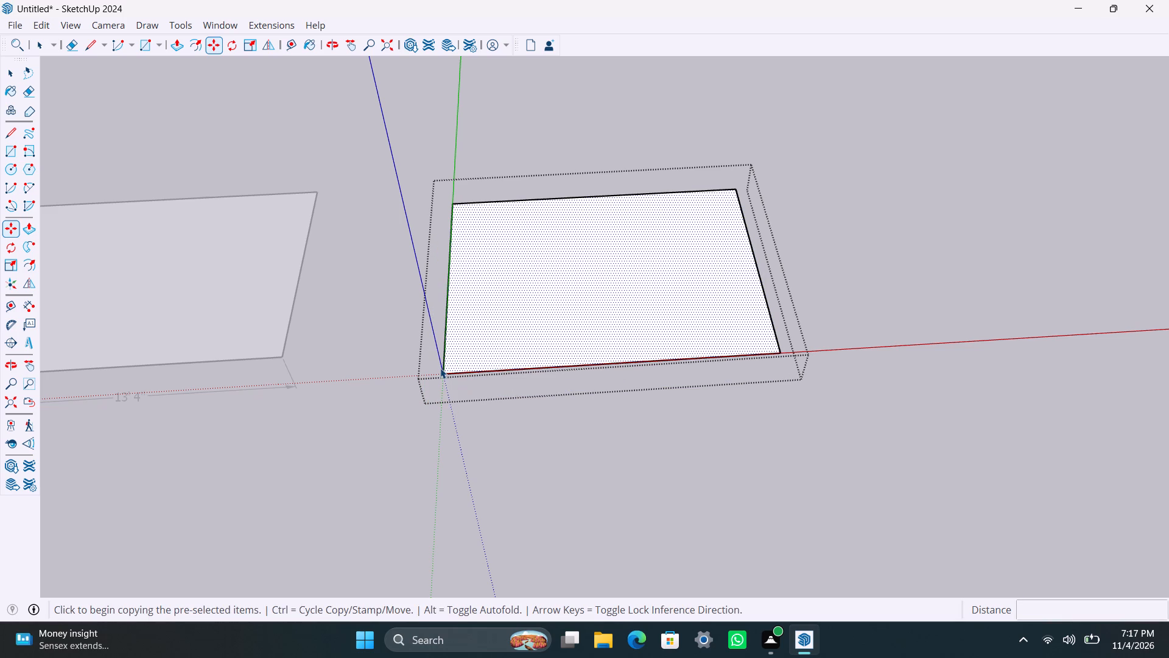
{"action": "key", "text": "f"}
{"action": "left_click", "coordinate": [440, 372]}
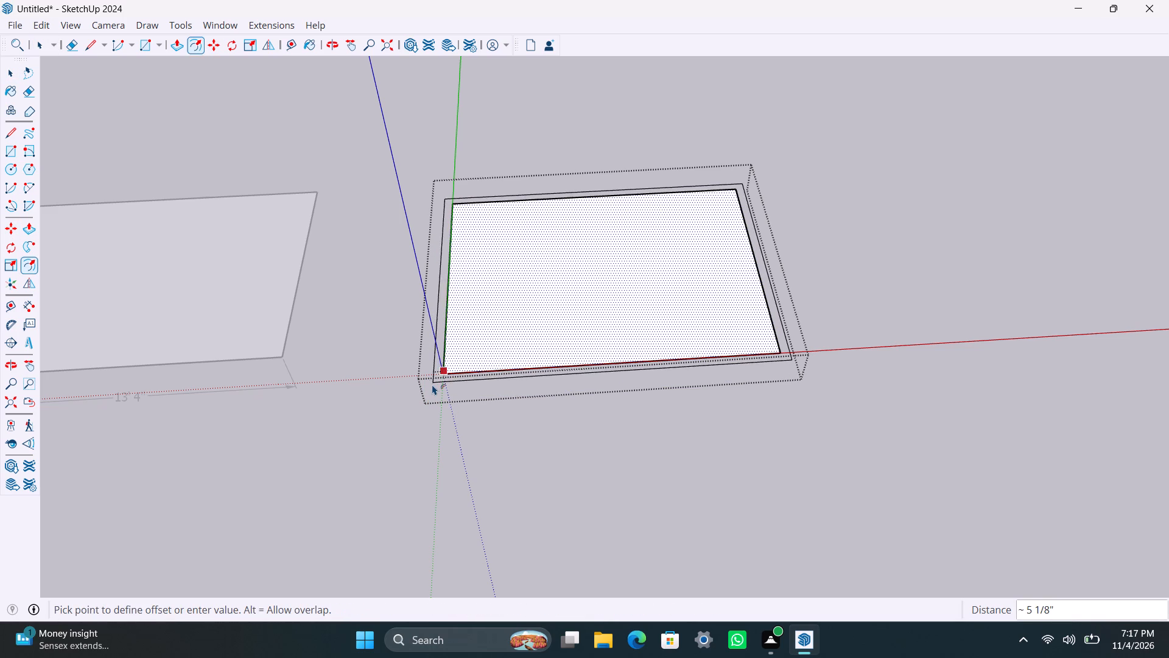
{"action": "type", "text": "4.5\""}
{"action": "key", "text": "Return"}
{"action": "key", "text": "space"}
Move the inner outline's front edge onto the outer front edge, leaving a U-shaped wall strip open at the front.
{"action": "scroll", "coordinate": [485, 322], "scroll_direction": "down", "scroll_amount": 3}
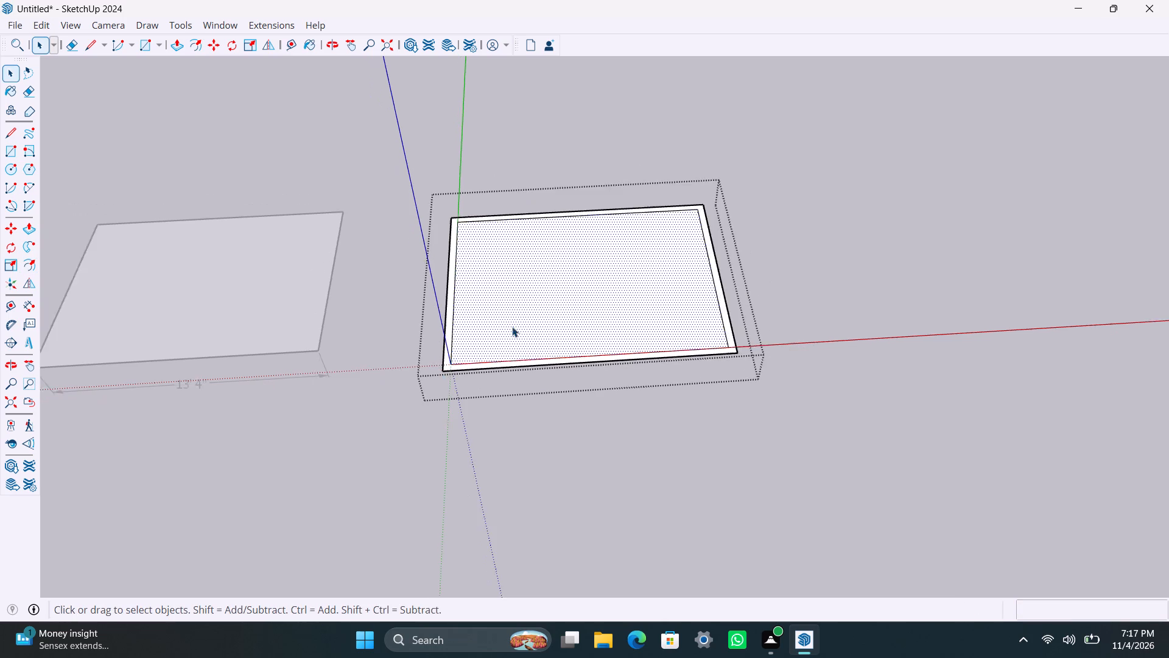
{"action": "middle_click_drag", "start_coordinate": [599, 348], "coordinate": [488, 397]}
{"action": "scroll", "coordinate": [455, 338], "scroll_direction": "up", "scroll_amount": 4}
{"action": "middle_click_drag", "start_coordinate": [510, 347], "coordinate": [539, 355]}
{"action": "scroll", "coordinate": [539, 355], "scroll_direction": "up", "scroll_amount": 2}
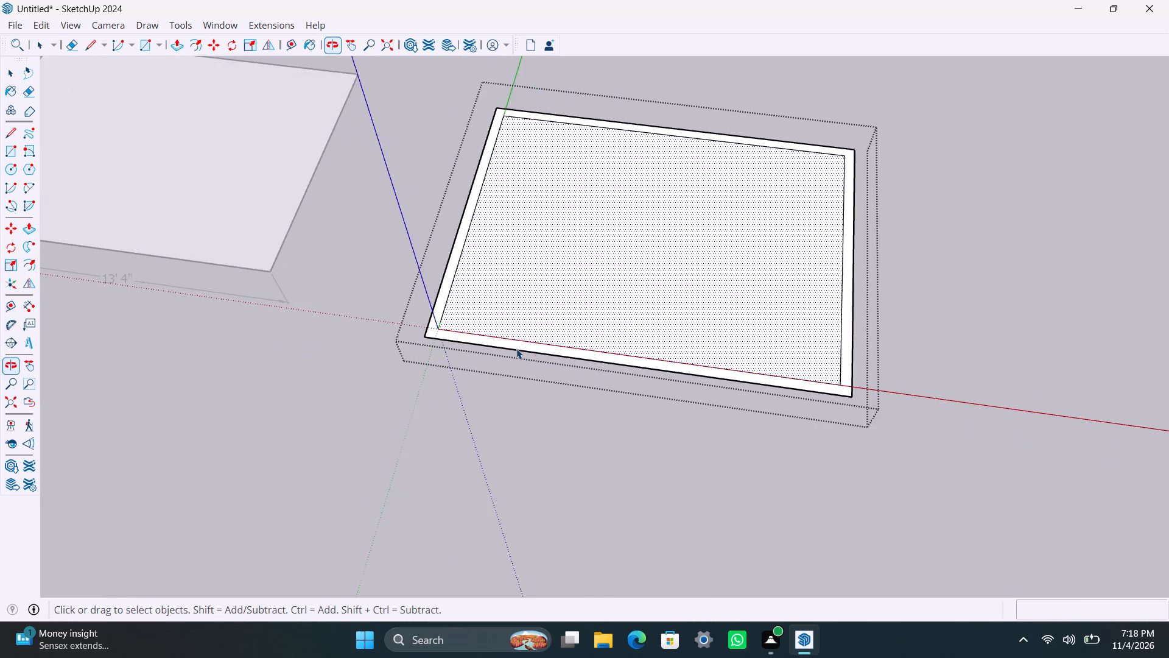
{"action": "scroll", "coordinate": [516, 348], "scroll_direction": "up", "scroll_amount": 5}
{"action": "left_click", "coordinate": [494, 333]}
{"action": "left_click", "coordinate": [490, 327]}
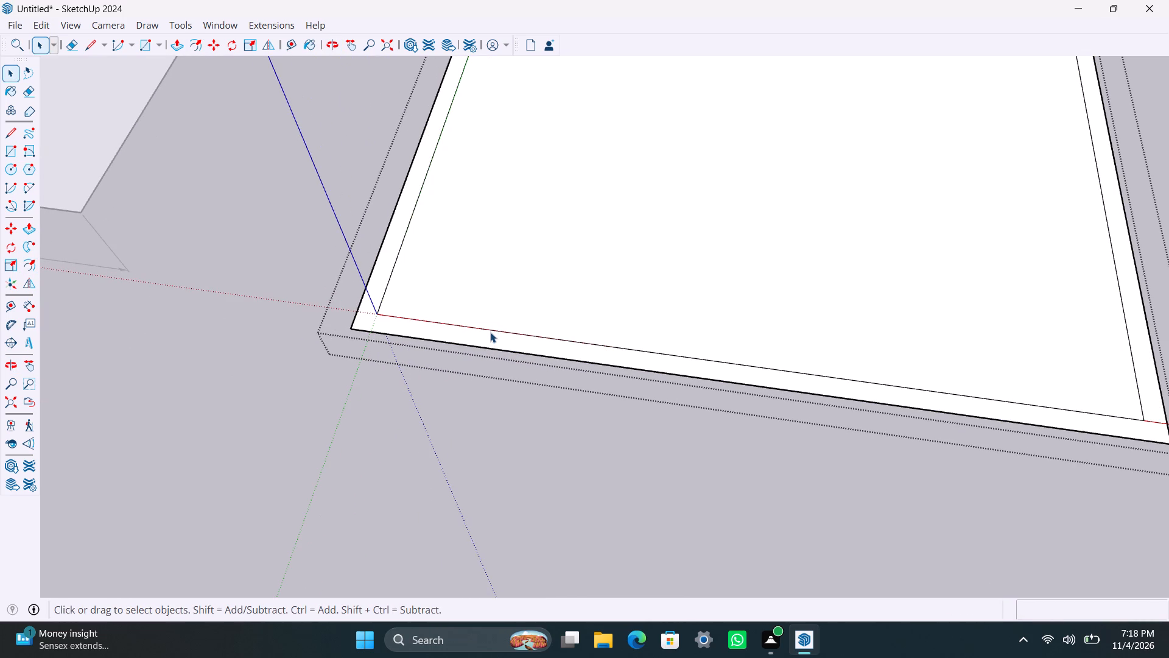
{"action": "left_click", "coordinate": [490, 331]}
{"action": "key", "text": "m"}
{"action": "left_click", "coordinate": [486, 326]}
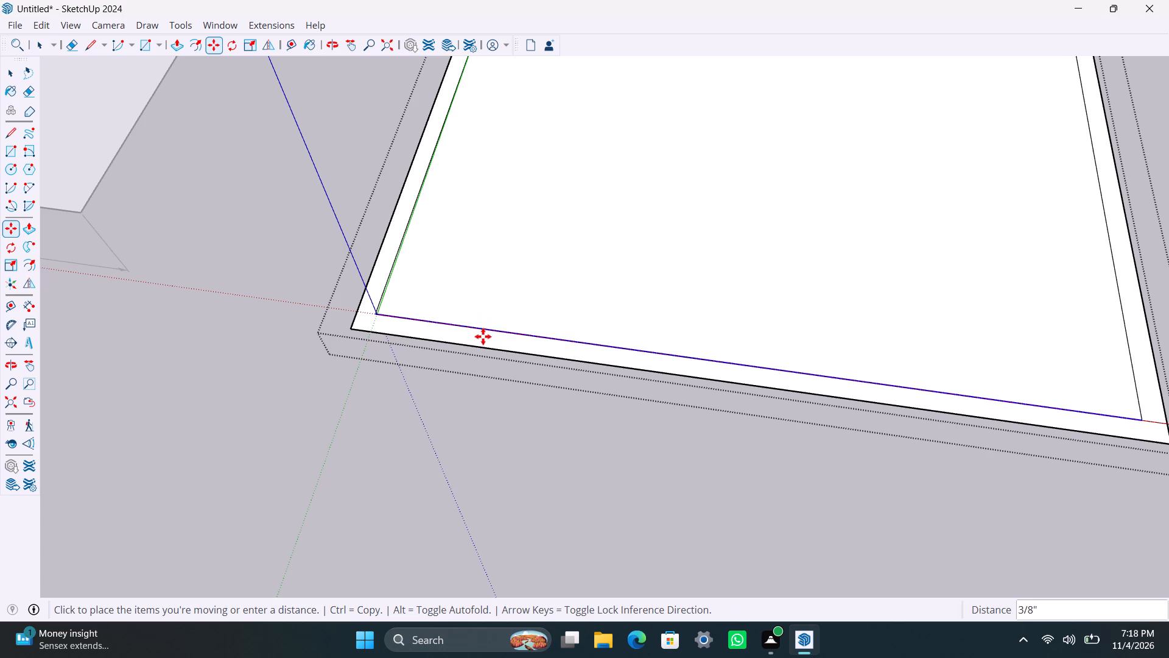
{"action": "left_click", "coordinate": [476, 348]}
{"action": "key", "text": "space"}
Push/Pull the U-shaped wall strip up 10' to raise the side and rear walls.
{"action": "left_click", "coordinate": [379, 297]}
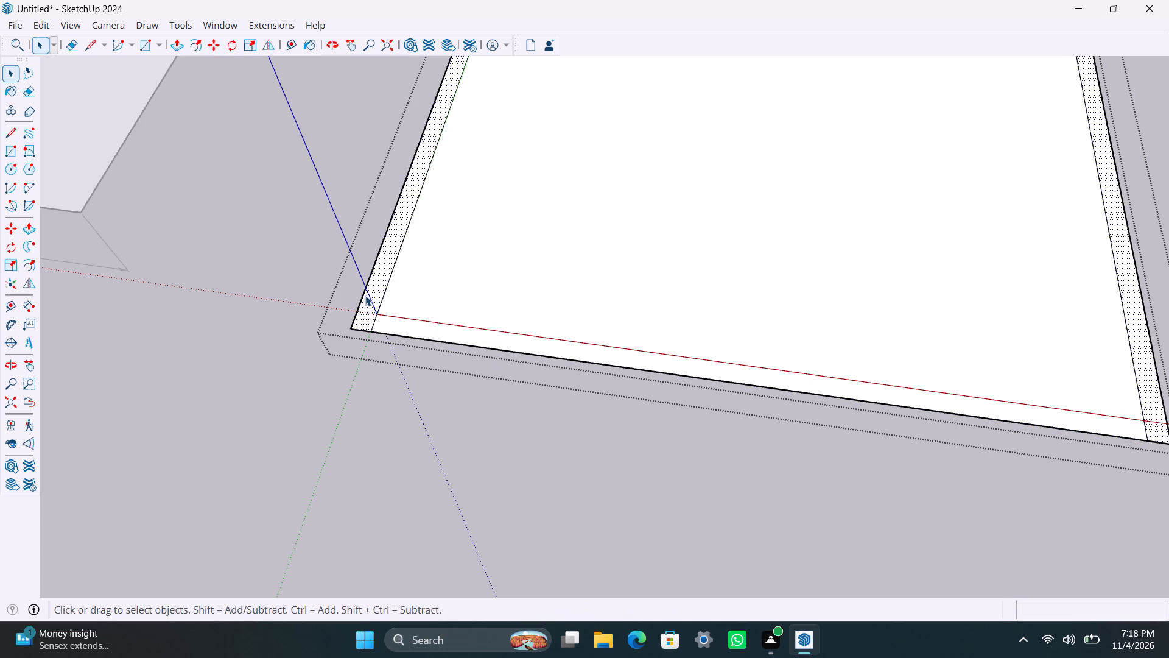
{"action": "key", "text": "p"}
{"action": "left_click", "coordinate": [365, 295]}
{"action": "type", "text": "10'"}
{"action": "key", "text": "Return"}
{"action": "key", "text": "space"}
Save the model as "tv unit 3" in the sketch up folder.
{"action": "scroll", "coordinate": [332, 233], "scroll_direction": "down", "scroll_amount": 6}
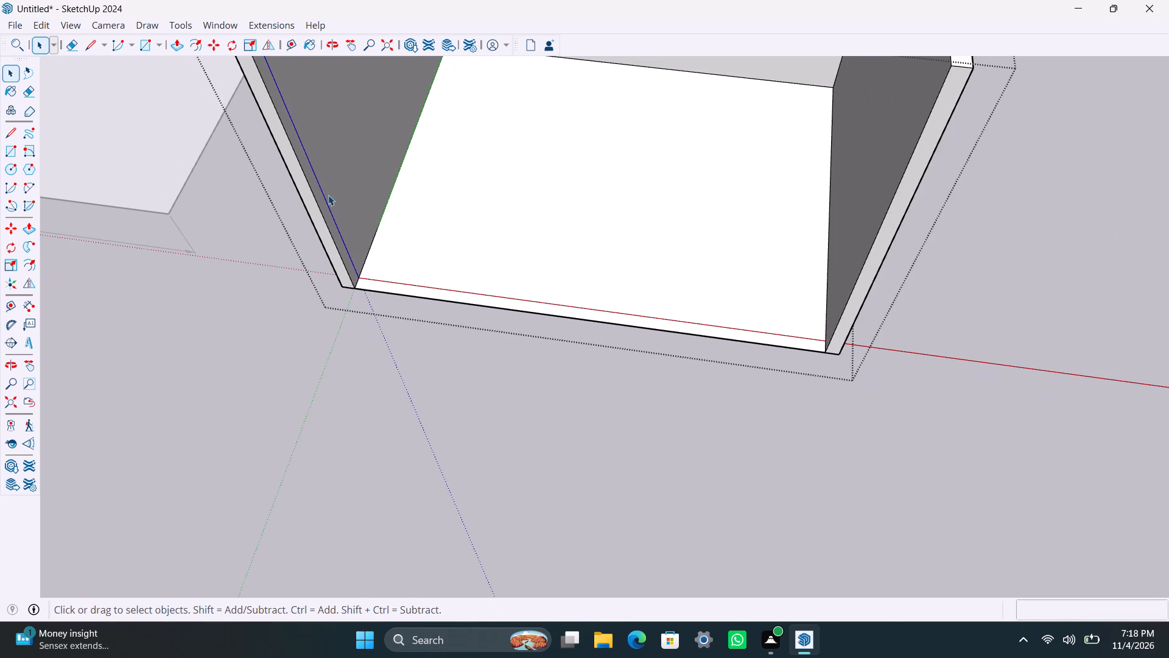
{"action": "scroll", "coordinate": [328, 195], "scroll_direction": "down", "scroll_amount": 4}
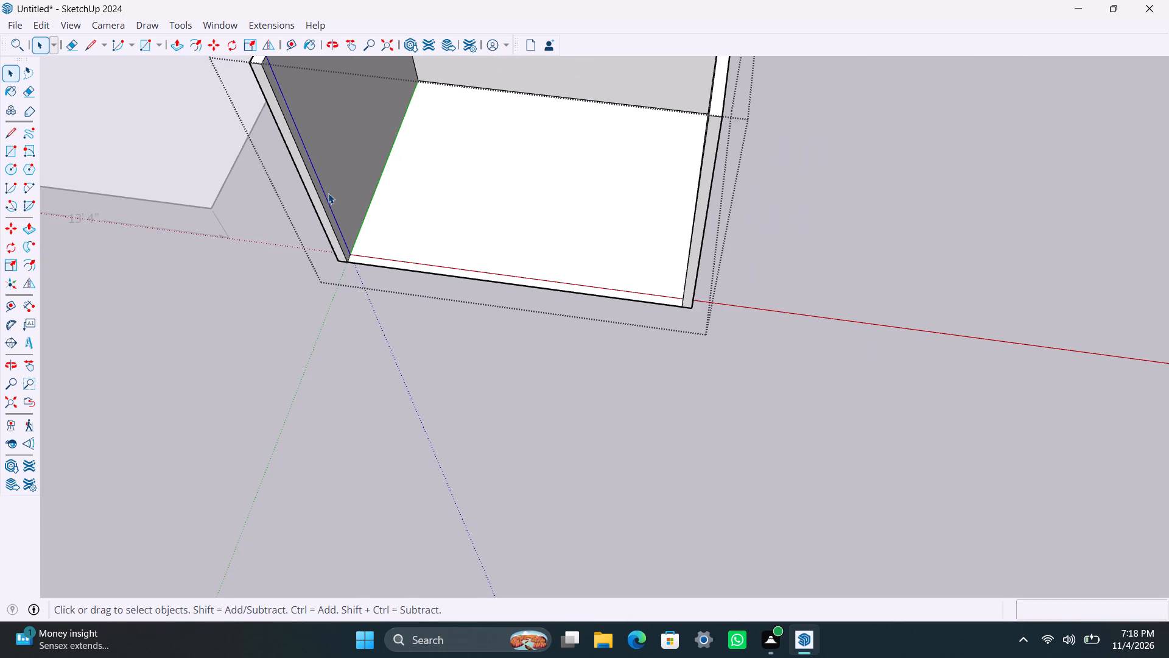
{"action": "scroll", "coordinate": [328, 193], "scroll_direction": "down", "scroll_amount": 2}
{"action": "key", "text": "ctrl+s"}
{"action": "scroll", "coordinate": [337, 227], "scroll_direction": "down", "scroll_amount": 2}
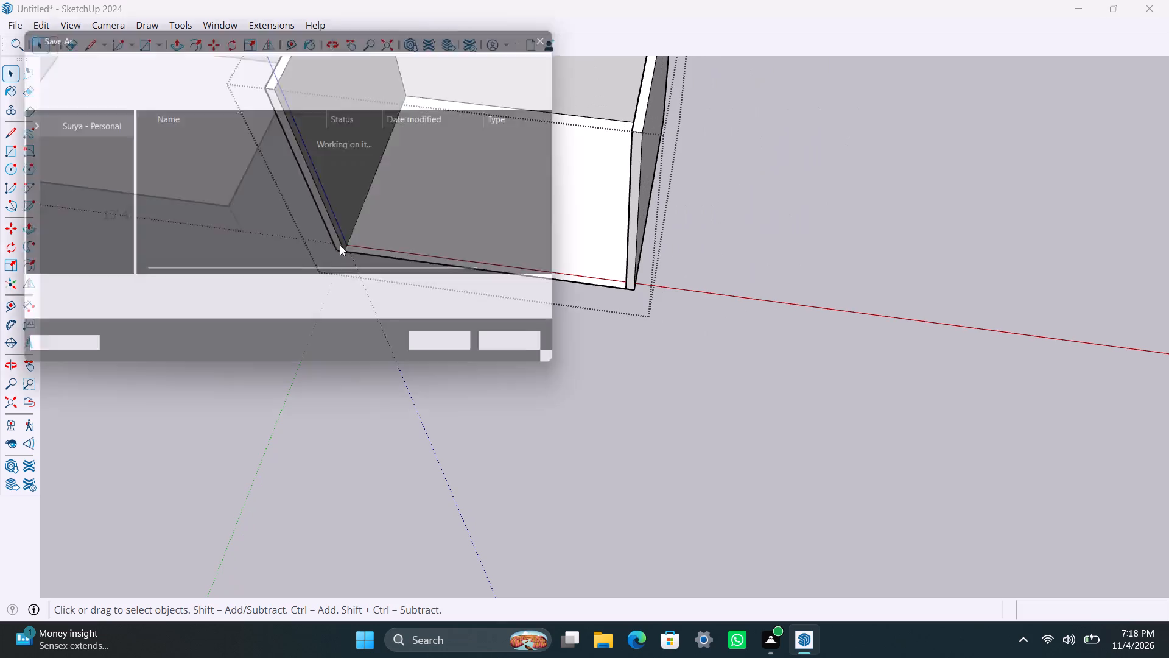
{"action": "scroll", "coordinate": [340, 245], "scroll_direction": "down", "scroll_amount": 2}
{"action": "type", "text": "tv unit 3"}
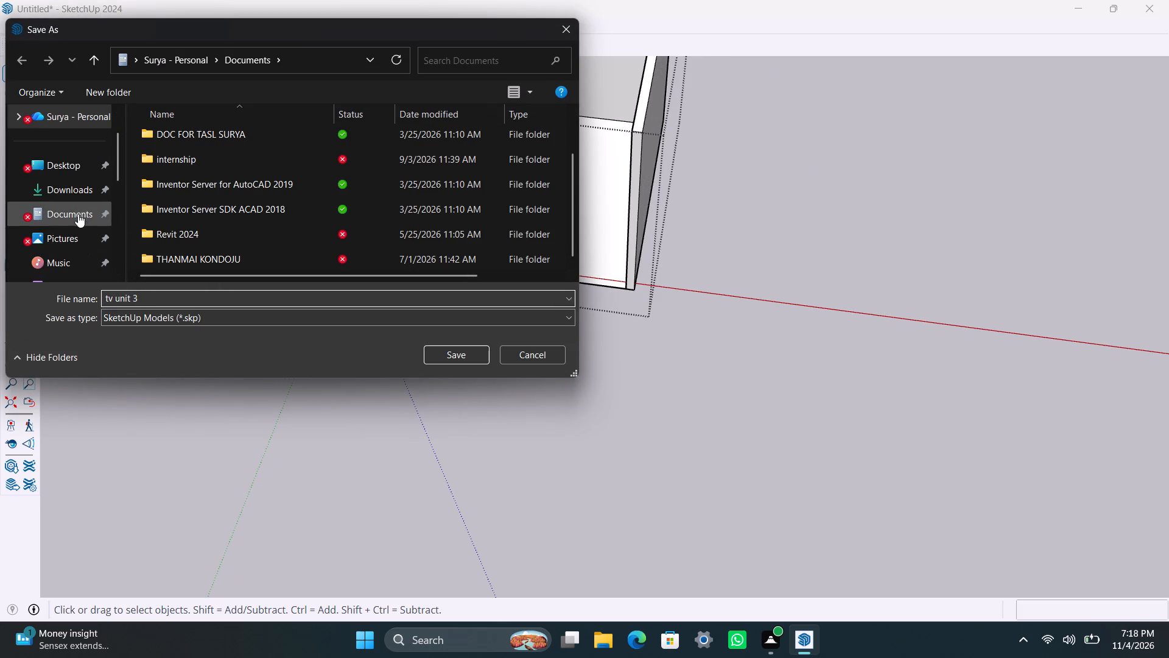
{"action": "scroll", "coordinate": [80, 223], "scroll_direction": "down", "scroll_amount": 2}
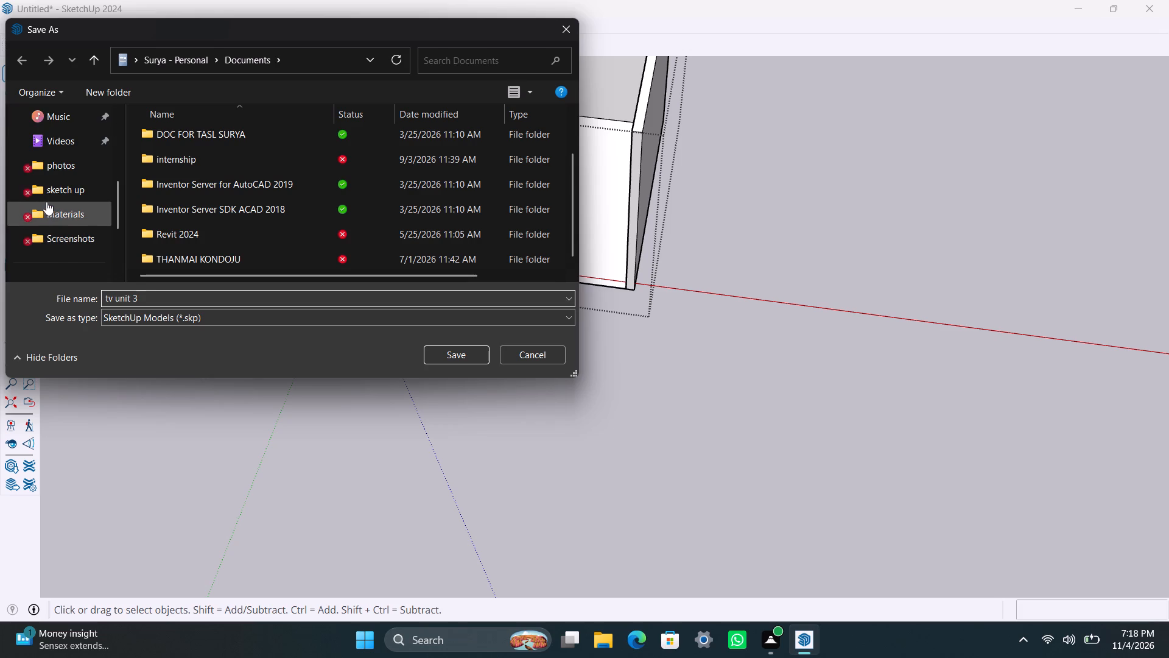
{"action": "double_click", "coordinate": [53, 183]}
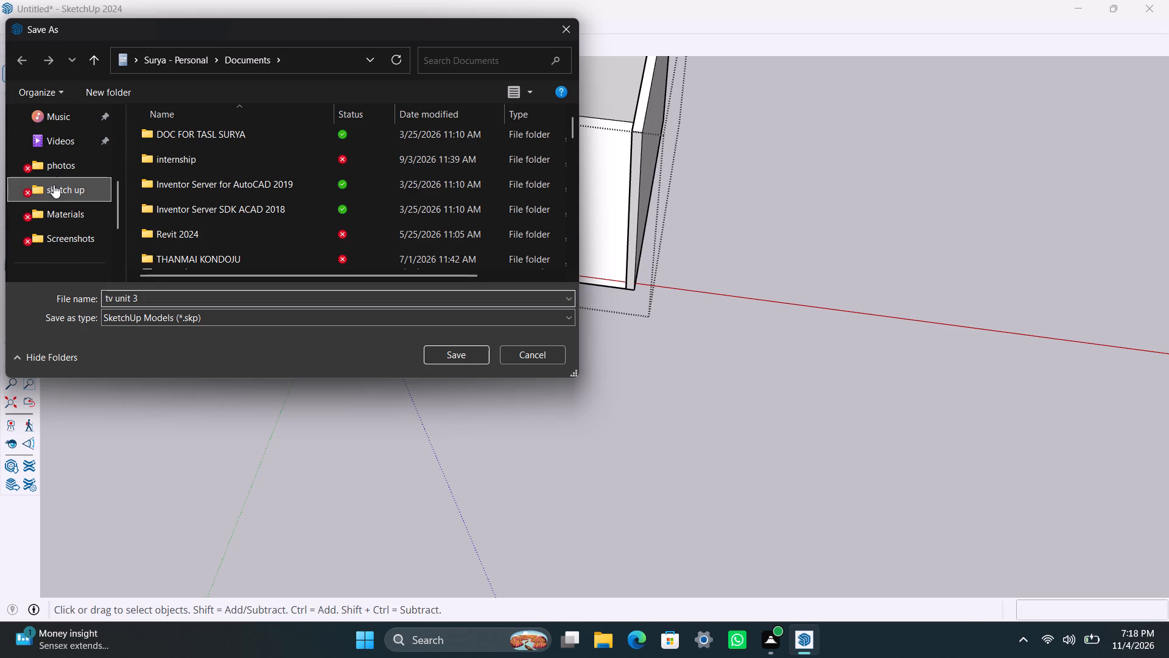
{"action": "left_click", "coordinate": [443, 359]}
Close the group and delete the first rectangle together with its 13'4" dimension.
{"action": "scroll", "coordinate": [445, 425], "scroll_direction": "down", "scroll_amount": 3}
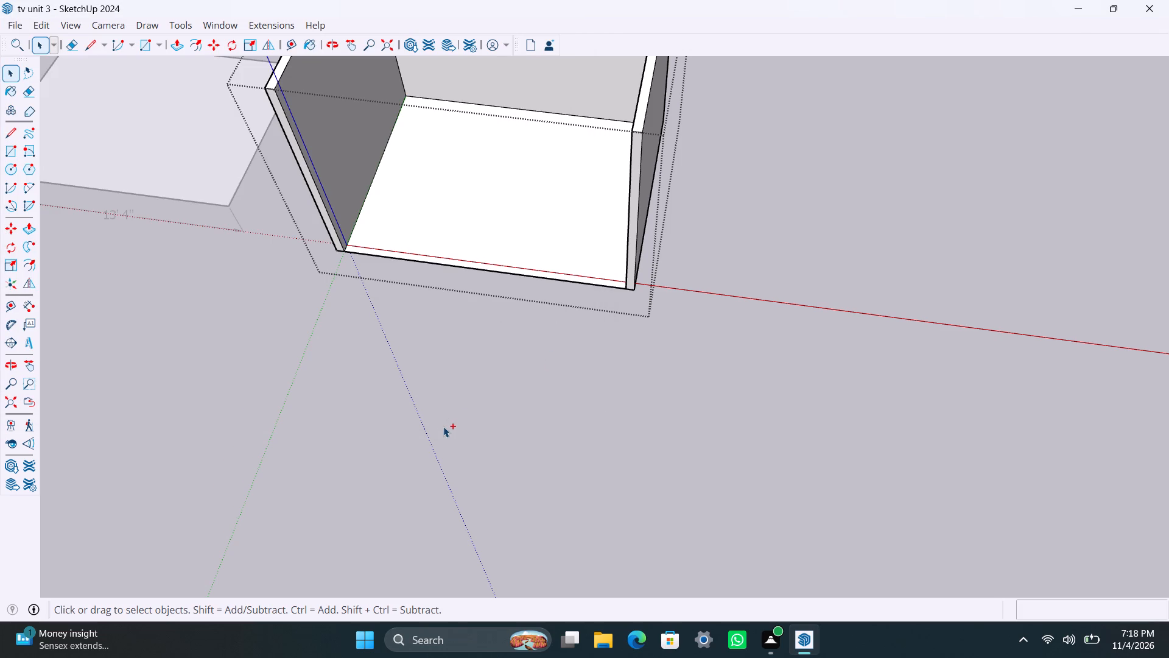
{"action": "scroll", "coordinate": [442, 425], "scroll_direction": "down", "scroll_amount": 2}
{"action": "middle_click_drag", "start_coordinate": [440, 423], "coordinate": [570, 458]}
{"action": "left_click_drag", "start_coordinate": [835, 317], "coordinate": [822, 329]}
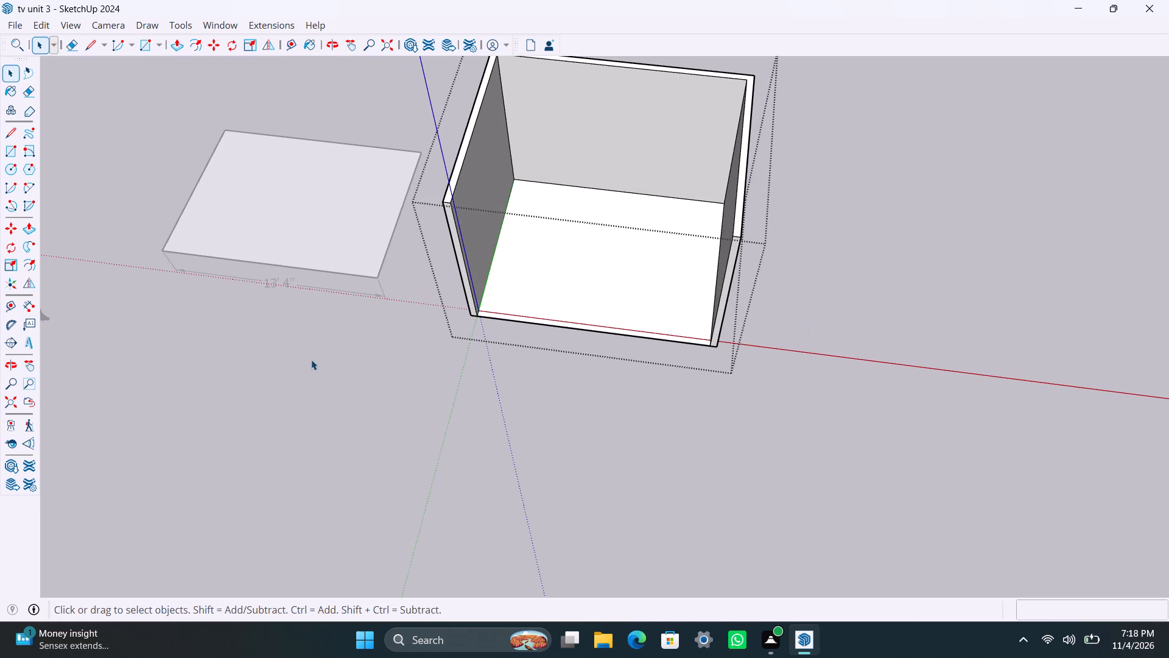
{"action": "left_click", "coordinate": [311, 359]}
{"action": "scroll", "coordinate": [286, 241], "scroll_direction": "up", "scroll_amount": 3}
{"action": "left_click", "coordinate": [286, 244]}
{"action": "scroll", "coordinate": [158, 277], "scroll_direction": "down", "scroll_amount": 4}
{"action": "middle_click_drag", "start_coordinate": [141, 400], "coordinate": [169, 405]}
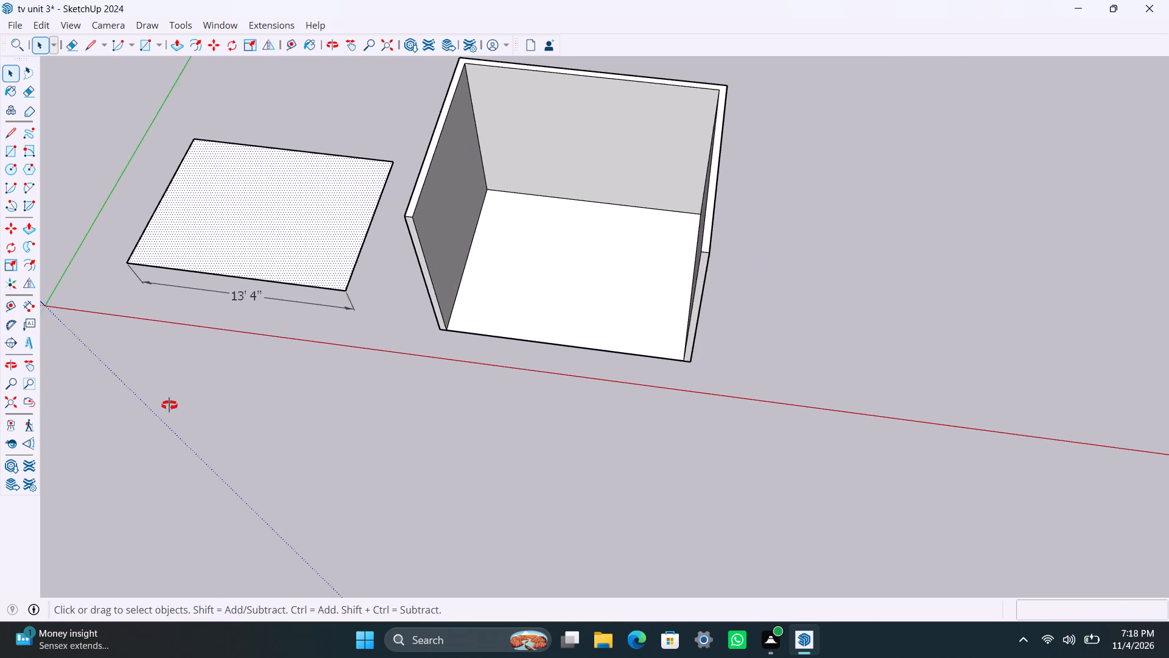
{"action": "middle_click_drag", "start_coordinate": [169, 405], "coordinate": [208, 416]}
{"action": "scroll", "coordinate": [203, 403], "scroll_direction": "down", "scroll_amount": 3}
{"action": "middle_click_drag", "start_coordinate": [194, 414], "coordinate": [361, 409]}
{"action": "left_click_drag", "start_coordinate": [219, 227], "coordinate": [447, 387]}
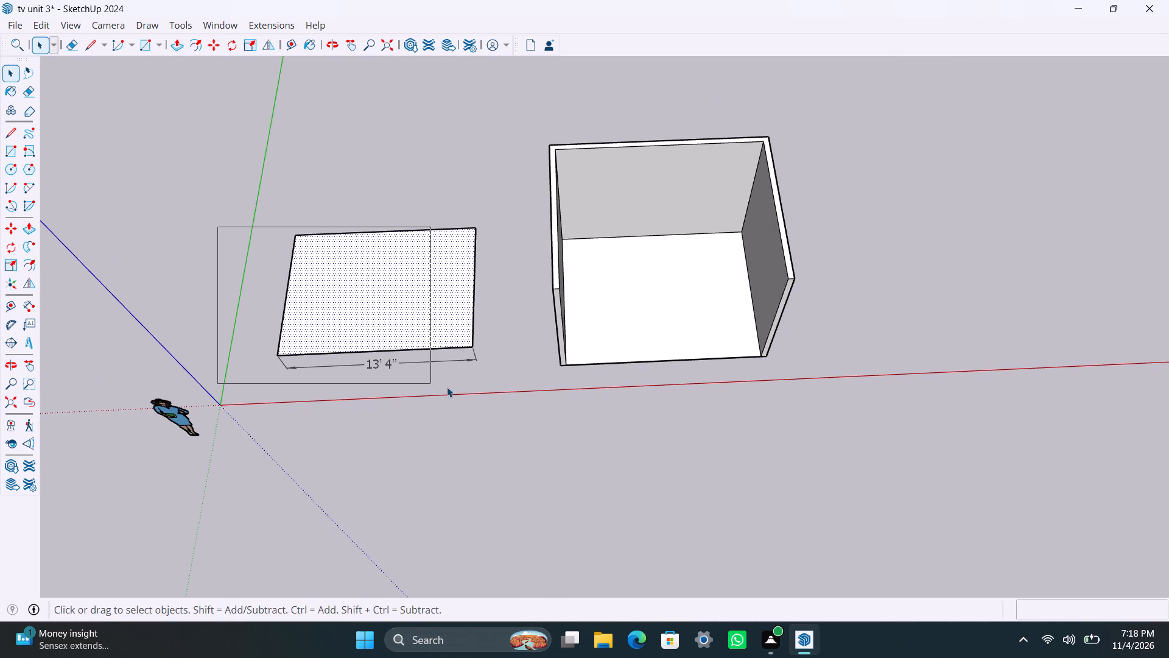
{"action": "left_click_drag", "start_coordinate": [447, 387], "coordinate": [495, 405]}
{"action": "key", "text": "Delete"}
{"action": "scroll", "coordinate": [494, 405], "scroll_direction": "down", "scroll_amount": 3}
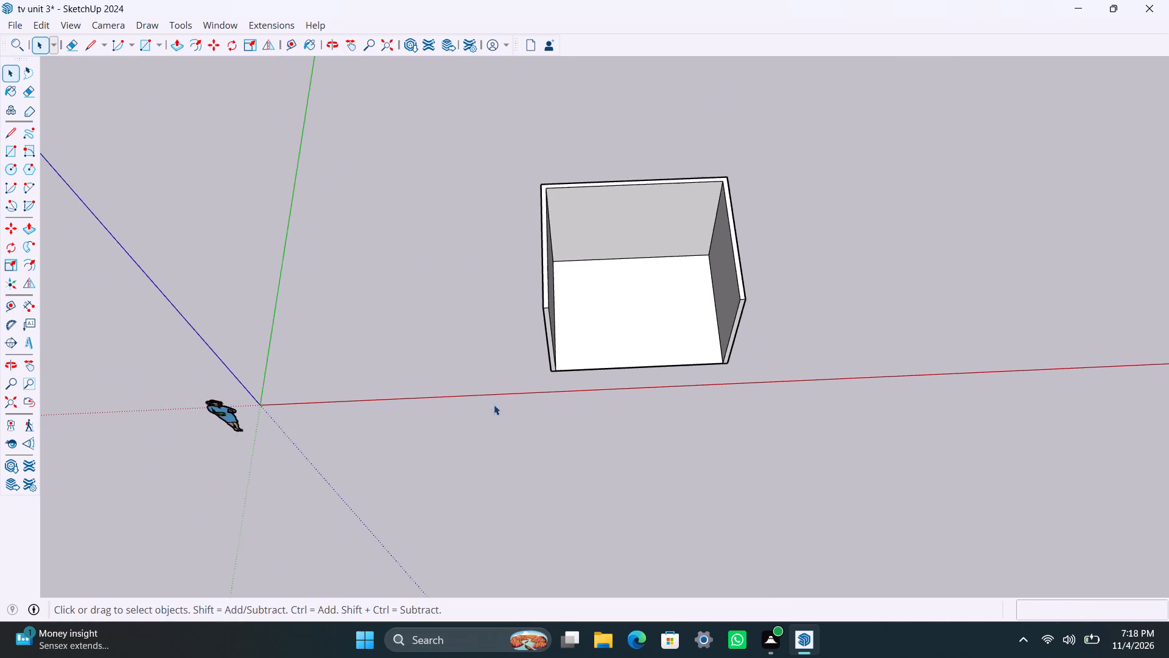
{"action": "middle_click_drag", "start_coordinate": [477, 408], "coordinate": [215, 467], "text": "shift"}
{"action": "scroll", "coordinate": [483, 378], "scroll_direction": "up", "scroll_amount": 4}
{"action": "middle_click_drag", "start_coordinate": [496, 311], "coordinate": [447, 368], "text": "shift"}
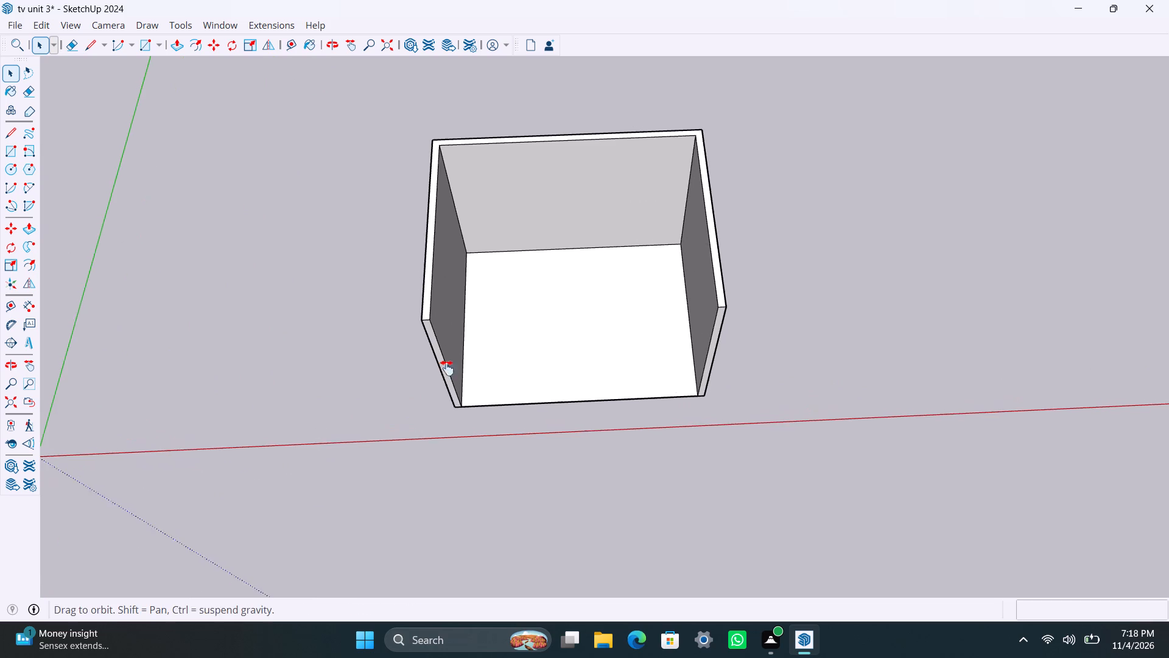
Open the room group for editing at the left wall's front end.
{"action": "middle_click_drag", "start_coordinate": [447, 368], "coordinate": [381, 427], "text": "shift"}
{"action": "scroll", "coordinate": [300, 522], "scroll_direction": "up", "scroll_amount": 8}
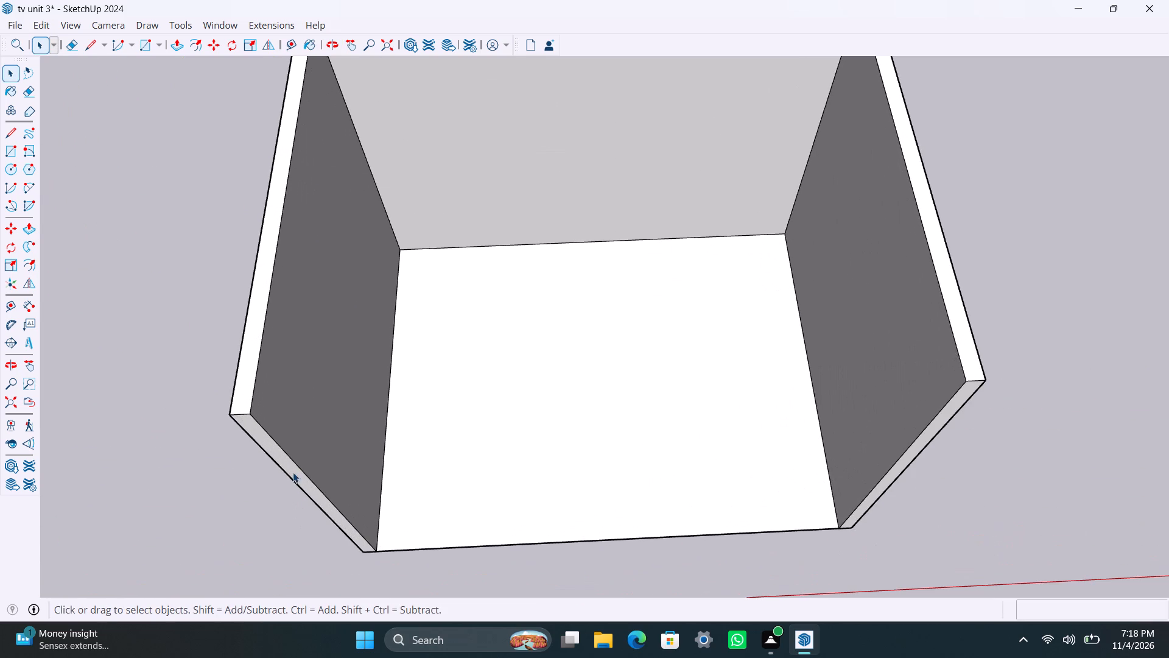
{"action": "left_click", "coordinate": [293, 475]}
{"action": "double_click", "coordinate": [293, 475]}
{"action": "left_click", "coordinate": [293, 473]}
{"action": "left_click", "coordinate": [289, 461]}
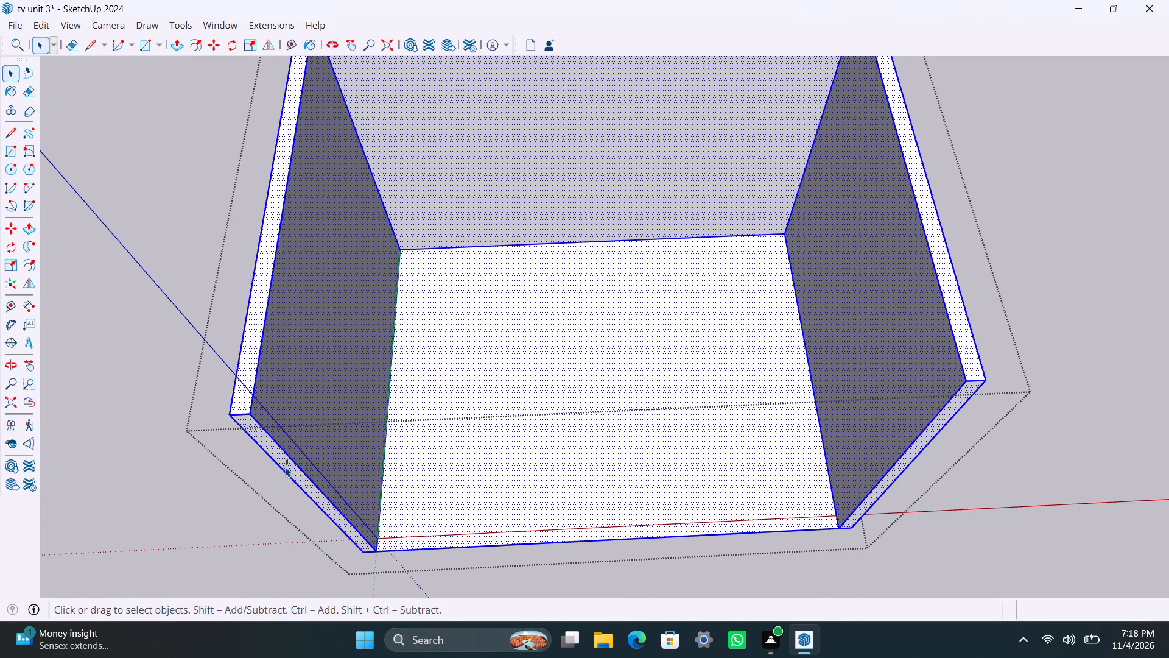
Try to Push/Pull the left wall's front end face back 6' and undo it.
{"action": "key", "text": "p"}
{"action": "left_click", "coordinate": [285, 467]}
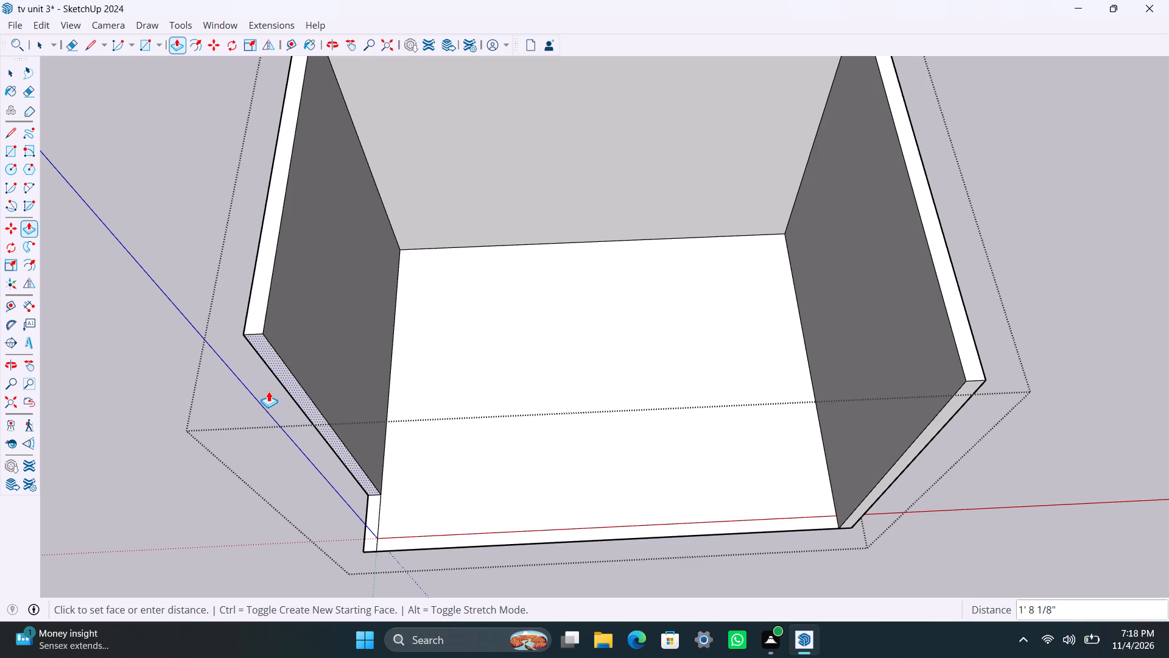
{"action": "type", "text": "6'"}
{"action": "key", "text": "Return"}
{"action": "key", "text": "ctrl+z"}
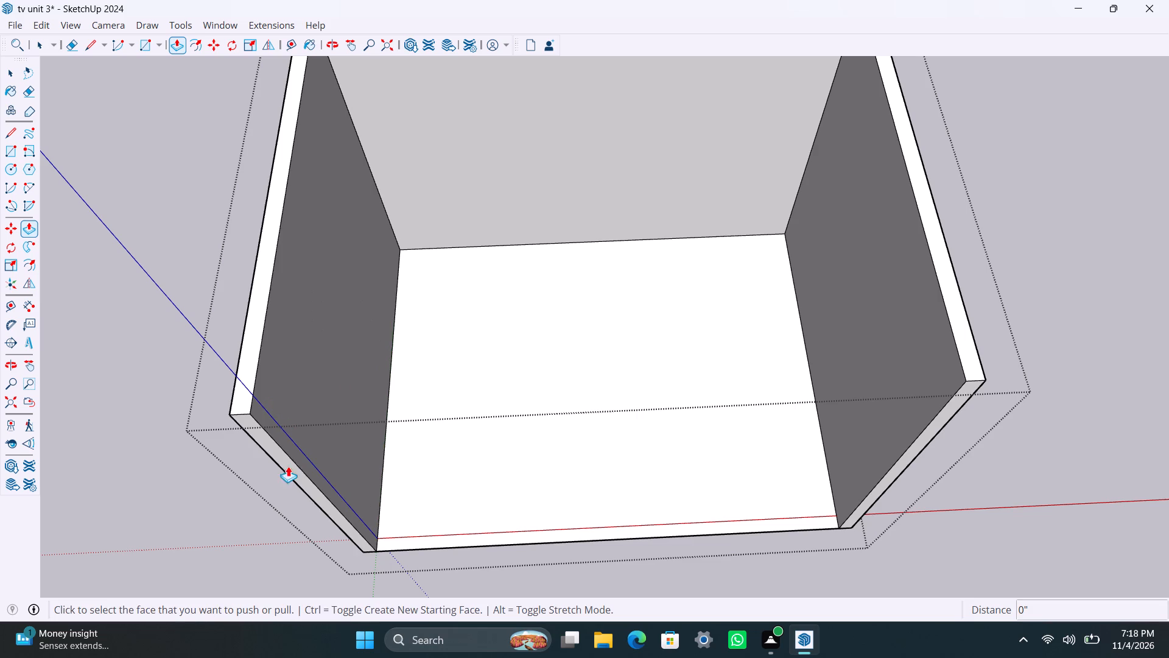
Push/Pull the left wall's front end face back 4', leaving the floor slab in place.
{"action": "left_click", "coordinate": [284, 464]}
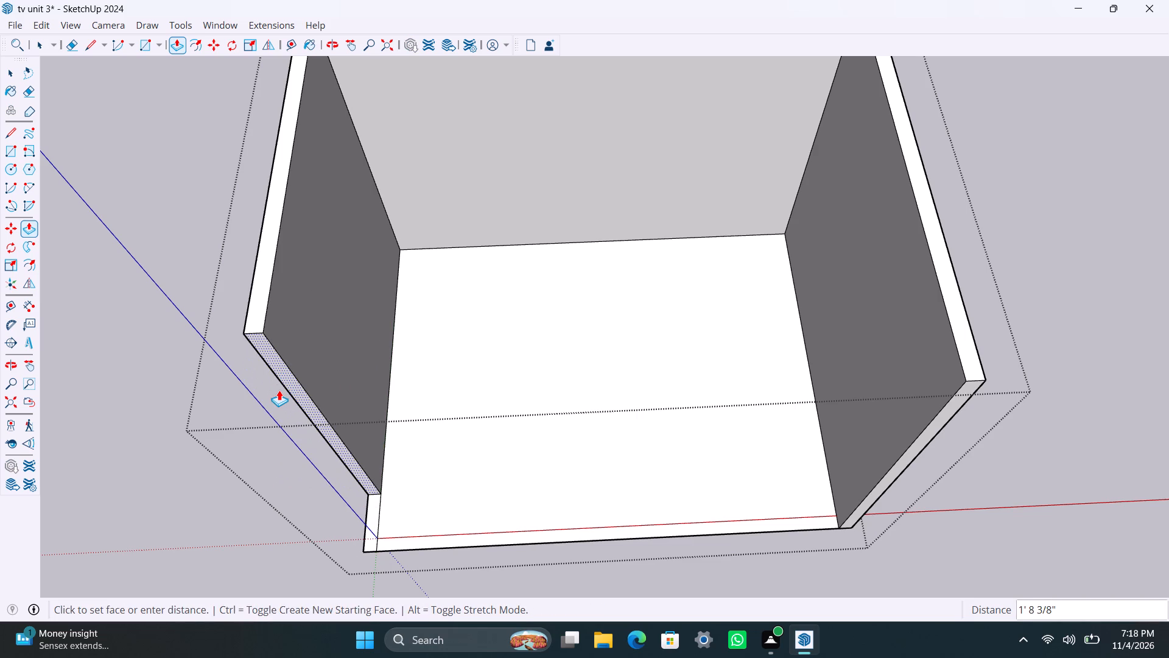
{"action": "type", "text": "4'"}
{"action": "key", "text": "Return"}
{"action": "key", "text": "space"}
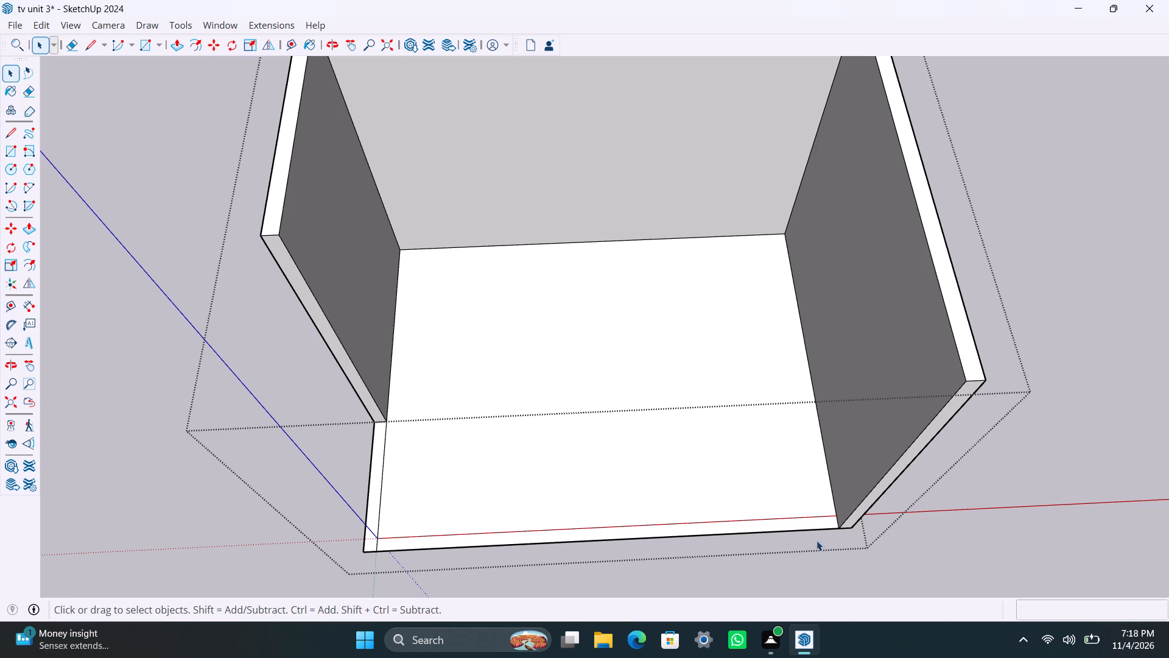
Push/Pull the right wall's front end face back 4' to align with the left wall, and close the group.
{"action": "left_click", "coordinate": [883, 487]}
{"action": "key", "text": "p"}
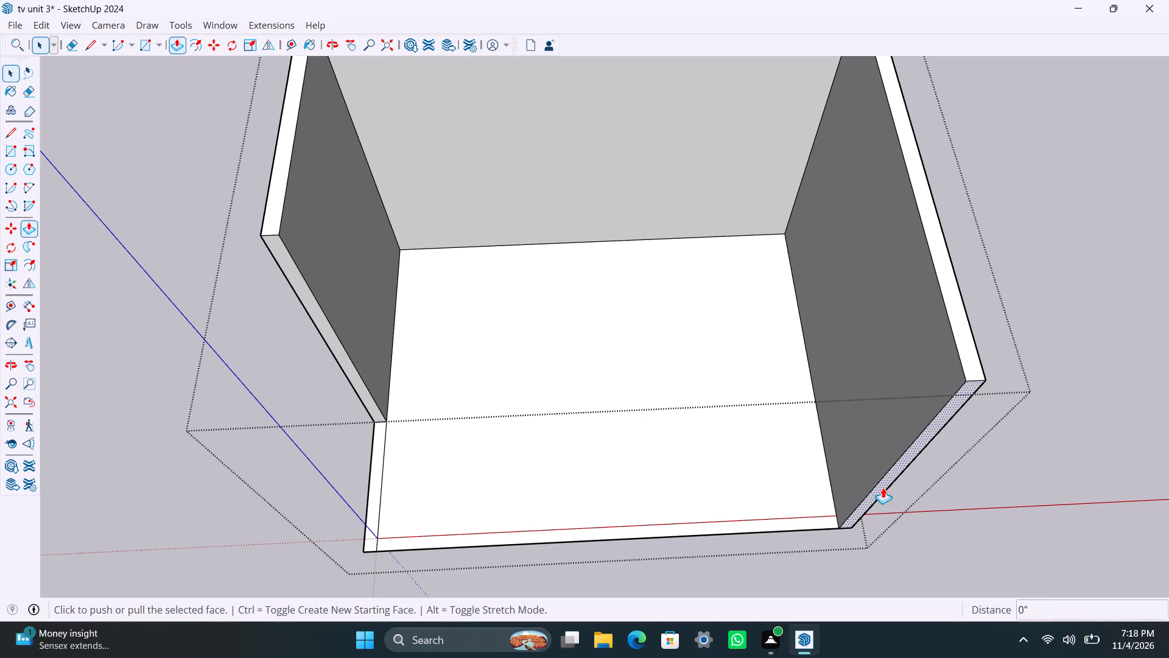
{"action": "left_click", "coordinate": [883, 487]}
{"action": "left_click", "coordinate": [342, 341]}
{"action": "key", "text": "space"}
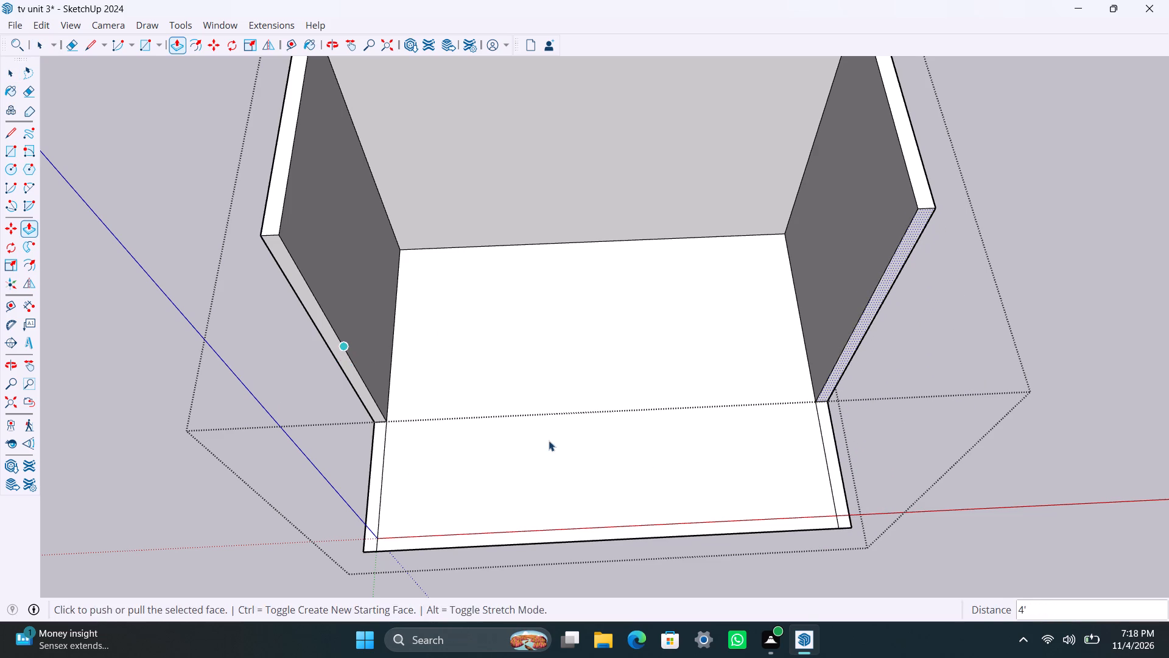
{"action": "left_click", "coordinate": [1056, 329]}
Save the model.
{"action": "scroll", "coordinate": [763, 417], "scroll_direction": "down", "scroll_amount": 2}
{"action": "middle_click_drag", "start_coordinate": [730, 420], "coordinate": [669, 488], "text": "shift"}
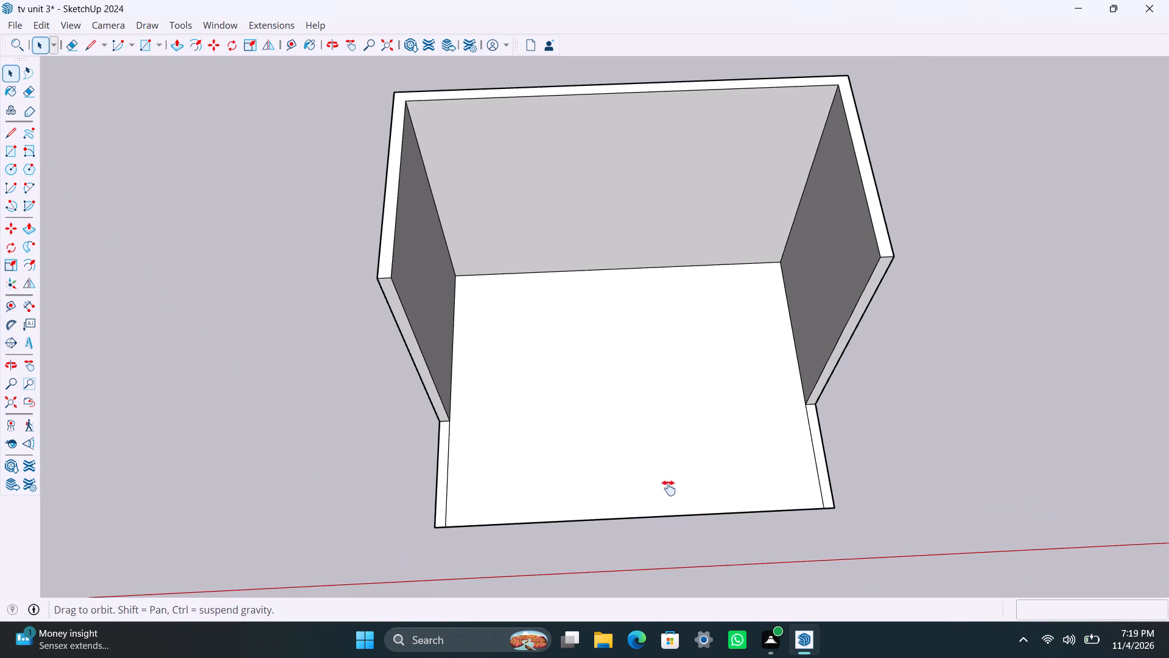
{"action": "middle_click_drag", "start_coordinate": [669, 488], "coordinate": [656, 498], "text": "shift"}
{"action": "key", "text": "ctrl+s"}
Open the room group and place a vertical guide on the rear wall 1'6" from its left edge.
{"action": "scroll", "coordinate": [611, 504], "scroll_direction": "up", "scroll_amount": 2}
{"action": "middle_click_drag", "start_coordinate": [551, 493], "coordinate": [539, 391]}
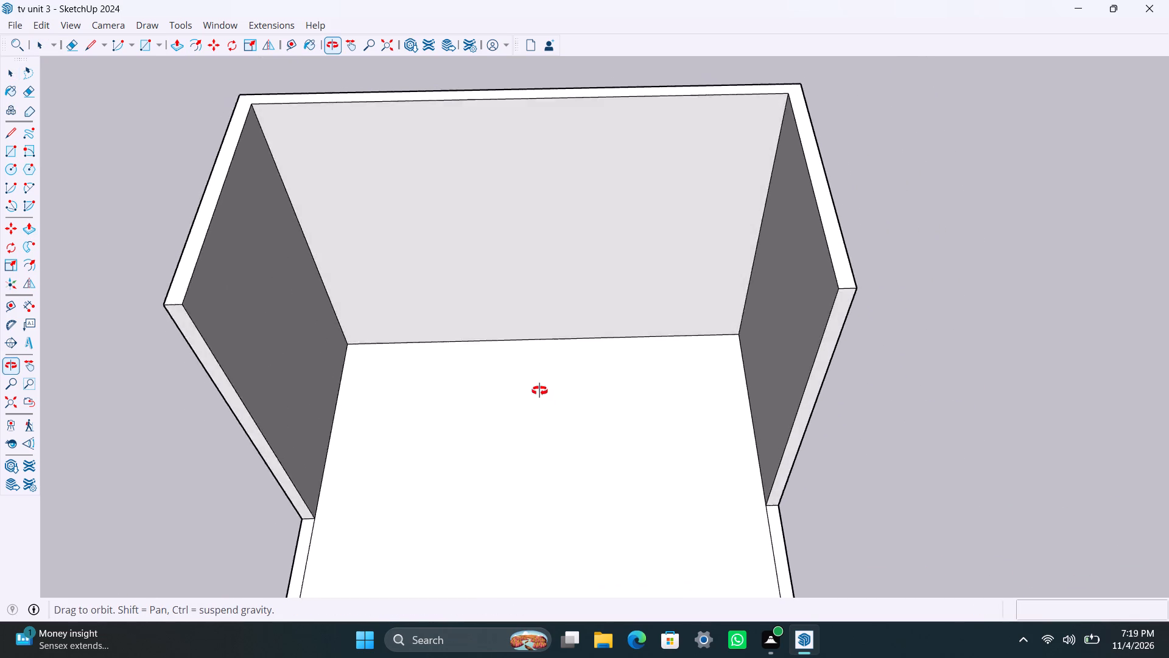
{"action": "middle_click_drag", "start_coordinate": [539, 391], "coordinate": [526, 308]}
{"action": "left_click", "coordinate": [404, 333]}
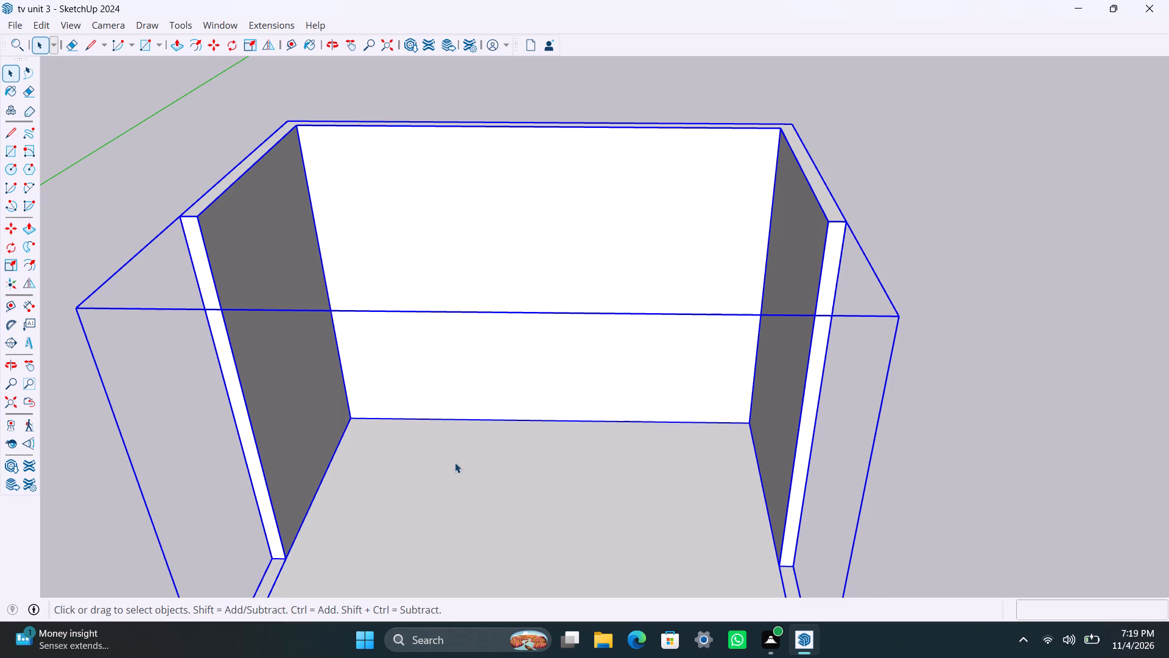
{"action": "left_click", "coordinate": [335, 369]}
{"action": "left_click_drag", "start_coordinate": [334, 368], "coordinate": [347, 370]}
{"action": "left_click", "coordinate": [360, 370]}
{"action": "scroll", "coordinate": [376, 416], "scroll_direction": "up", "scroll_amount": 2}
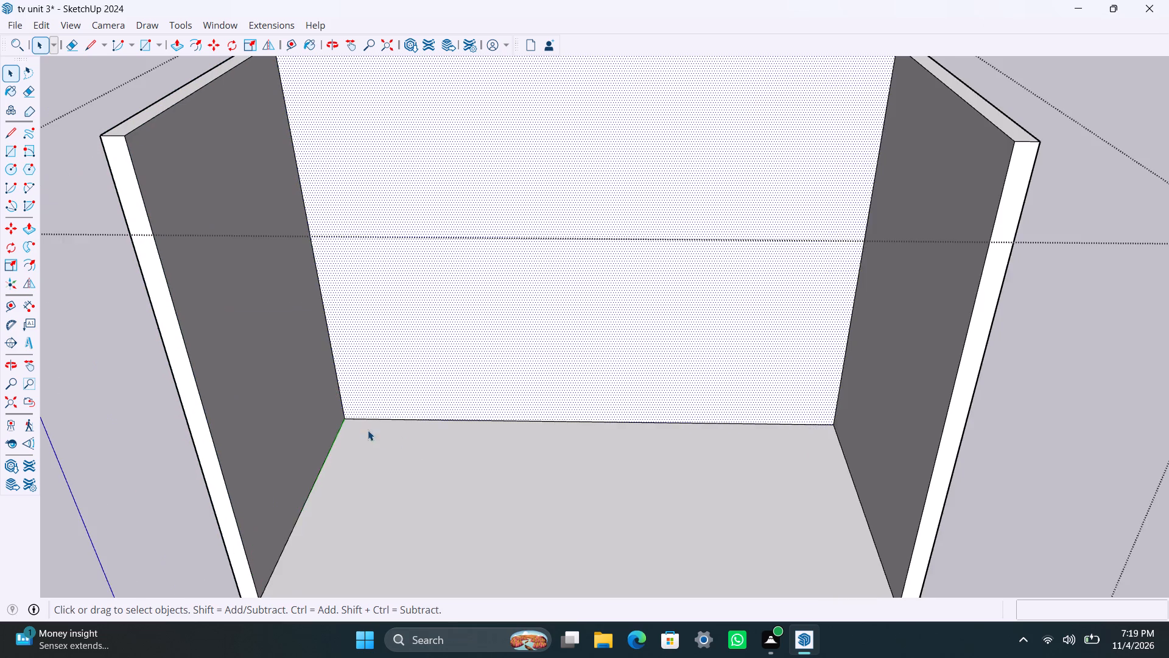
{"action": "middle_click_drag", "start_coordinate": [387, 434], "coordinate": [399, 434]}
{"action": "key", "text": "t"}
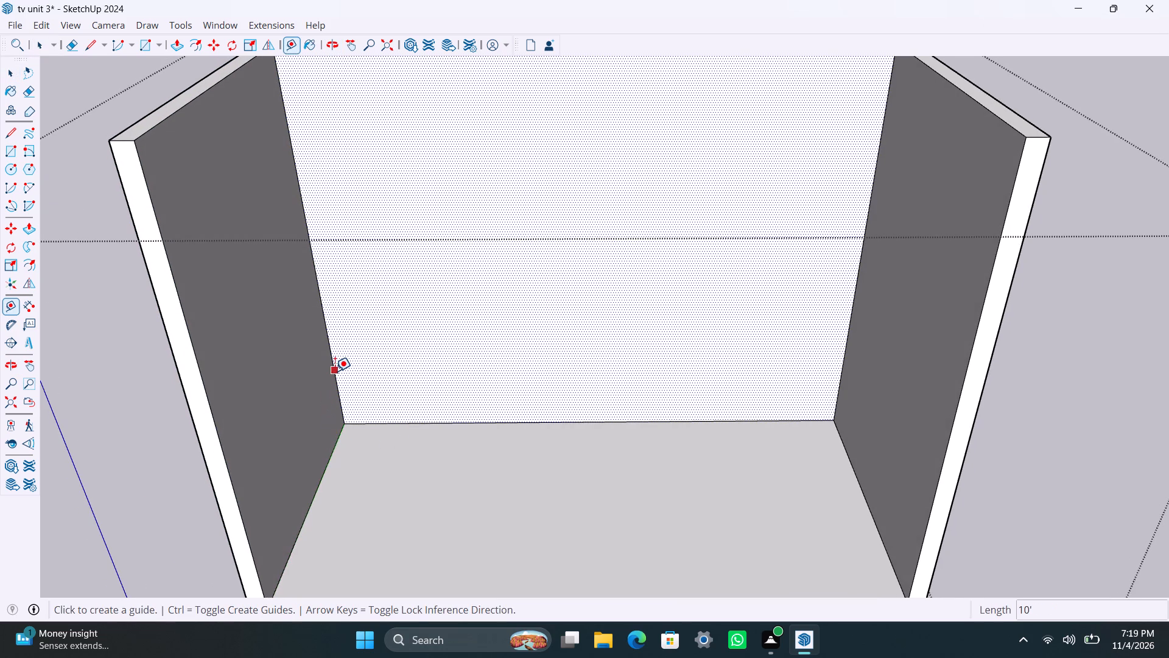
{"action": "left_click", "coordinate": [335, 371]}
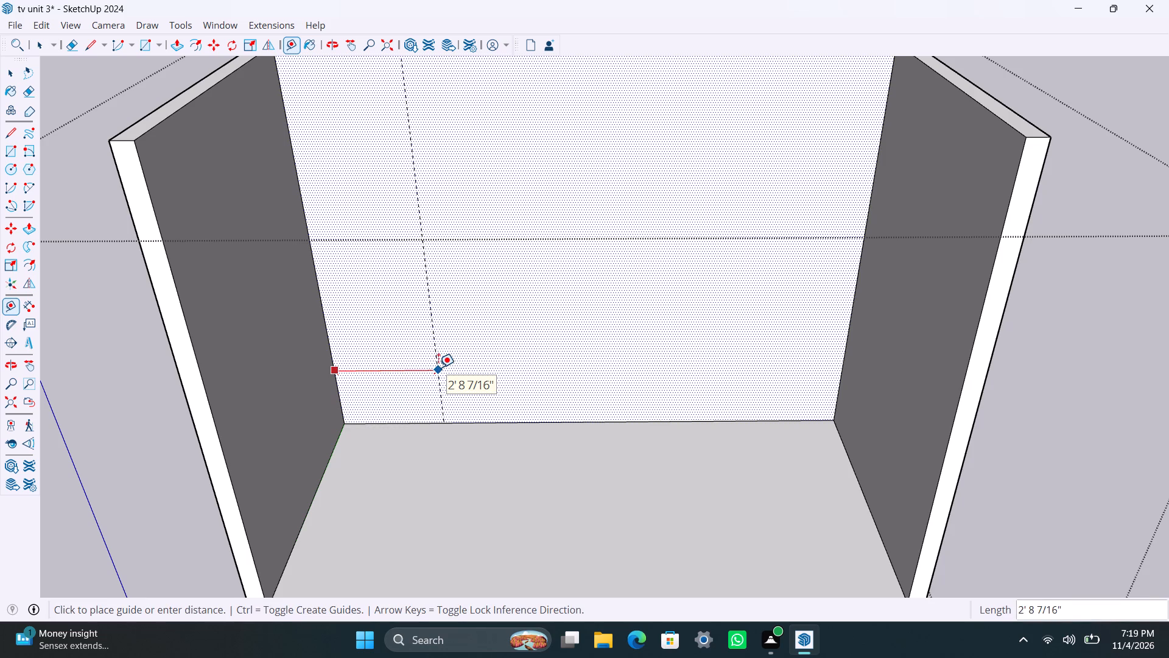
{"action": "type", "text": "1'6\""}
{"action": "key", "text": "Return"}
Place a second vertical guide on the rear wall 1'6" to the right of the first guide.
{"action": "left_click", "coordinate": [382, 279]}
{"action": "type", "text": "1'6\""}
{"action": "key", "text": "Return"}
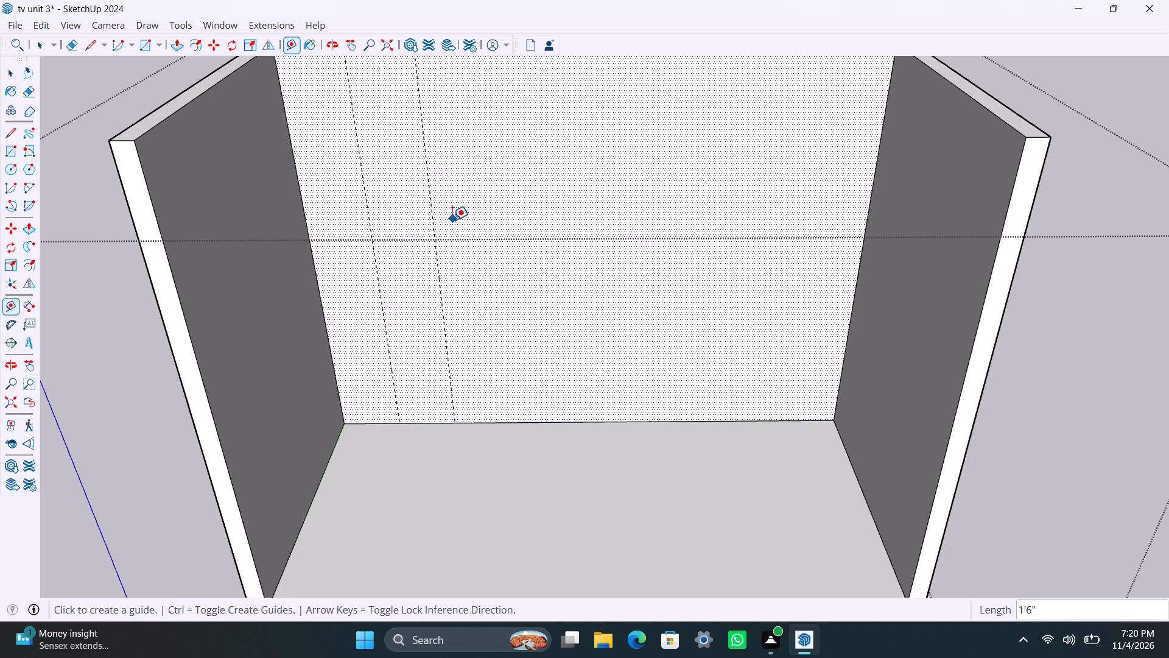
{"action": "key", "text": "space"}
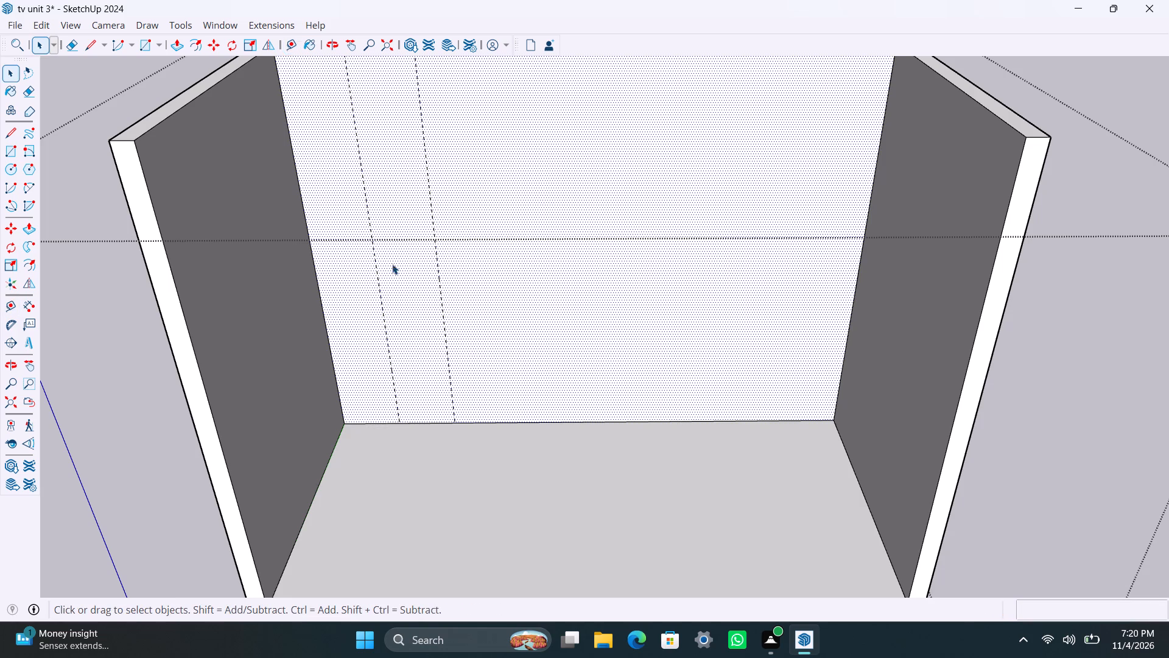
Draw two full-height lines along the guides to split the rear wall's left part into two 1'6" wide strips.
{"action": "scroll", "coordinate": [393, 269], "scroll_direction": "down", "scroll_amount": 4}
{"action": "middle_click_drag", "start_coordinate": [434, 303], "coordinate": [477, 356], "text": "shift"}
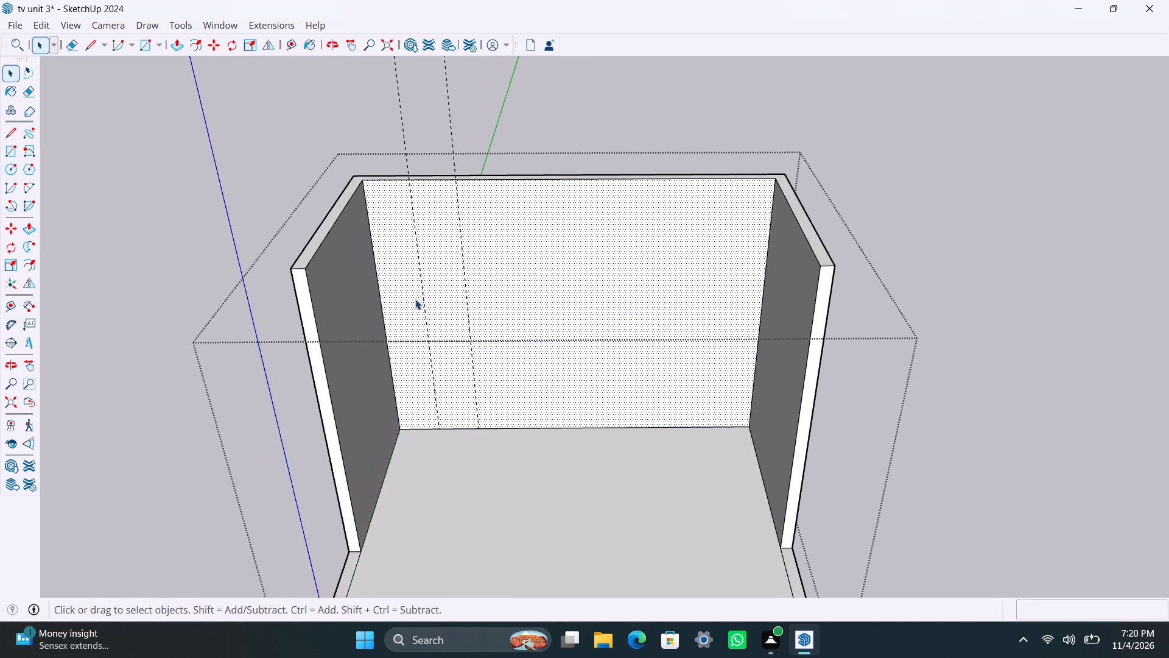
{"action": "key", "text": "l"}
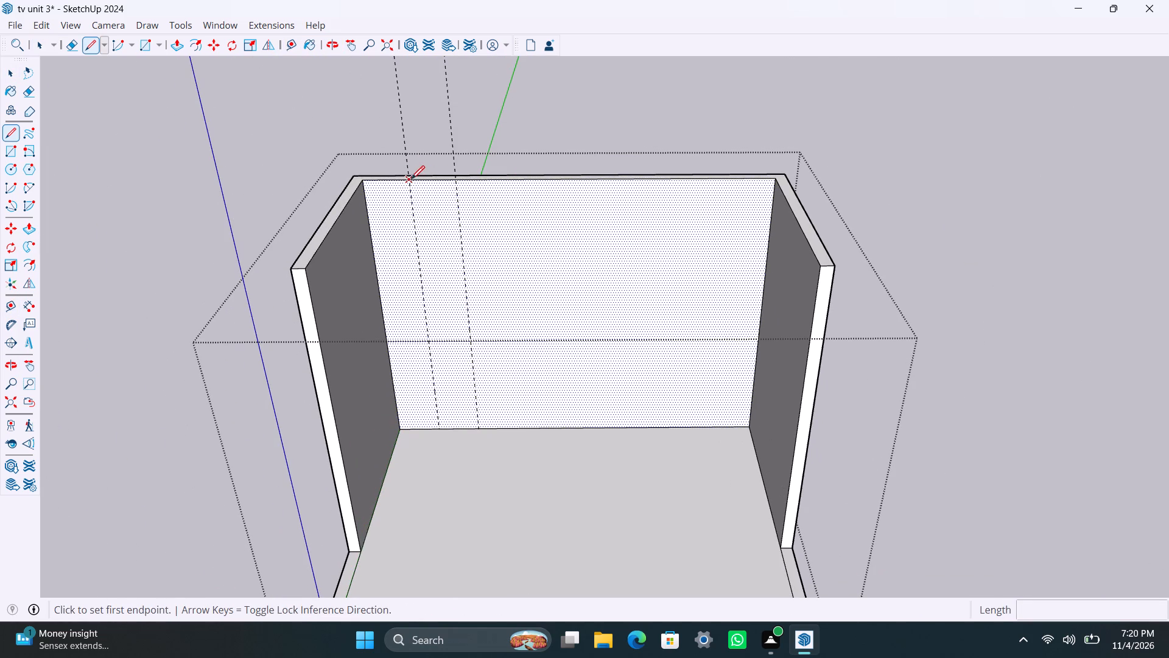
{"action": "left_click_drag", "start_coordinate": [413, 181], "coordinate": [413, 211]}
{"action": "left_click", "coordinate": [442, 428]}
{"action": "key", "text": "space"}
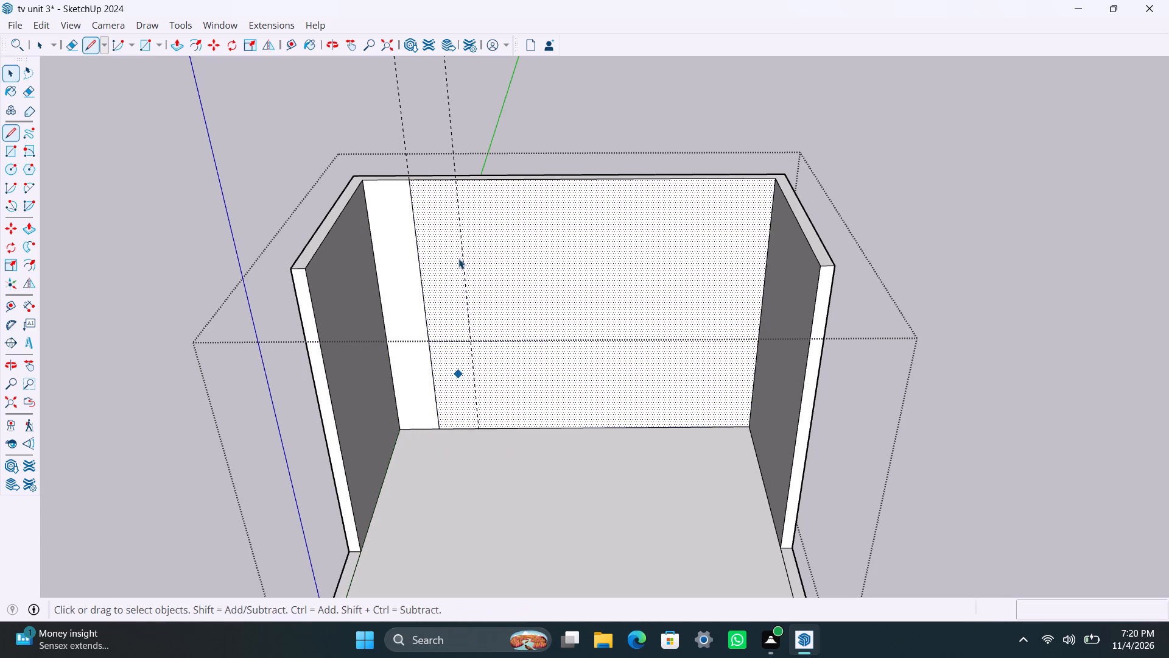
{"action": "key", "text": "l"}
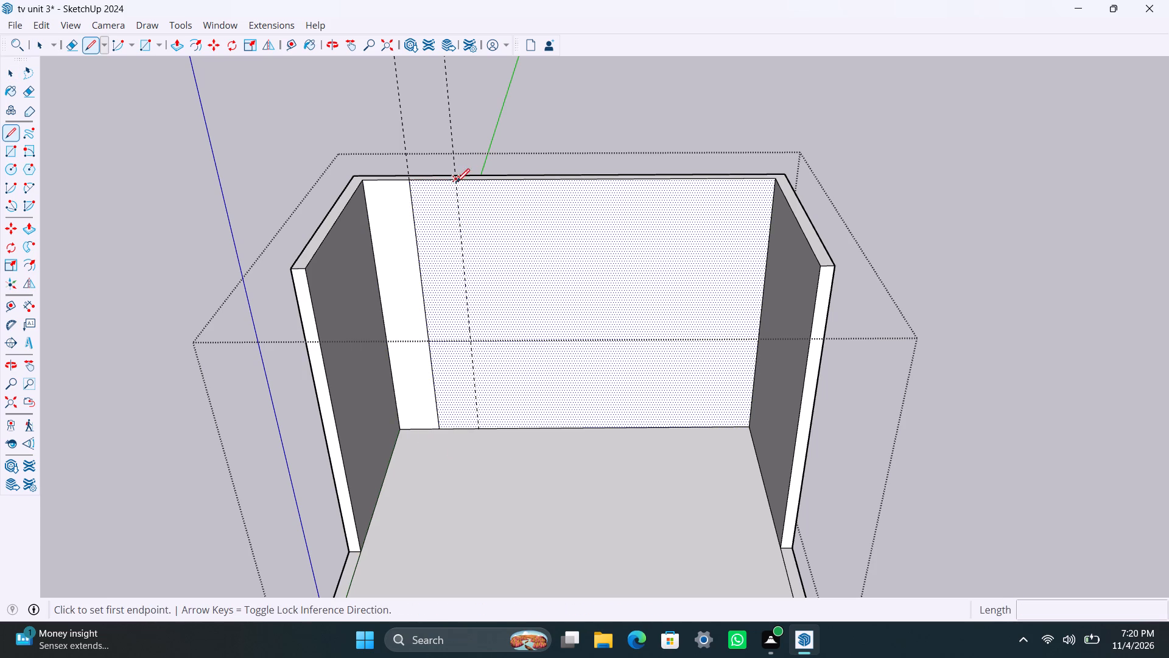
{"action": "left_click", "coordinate": [456, 182]}
{"action": "left_click", "coordinate": [480, 425]}
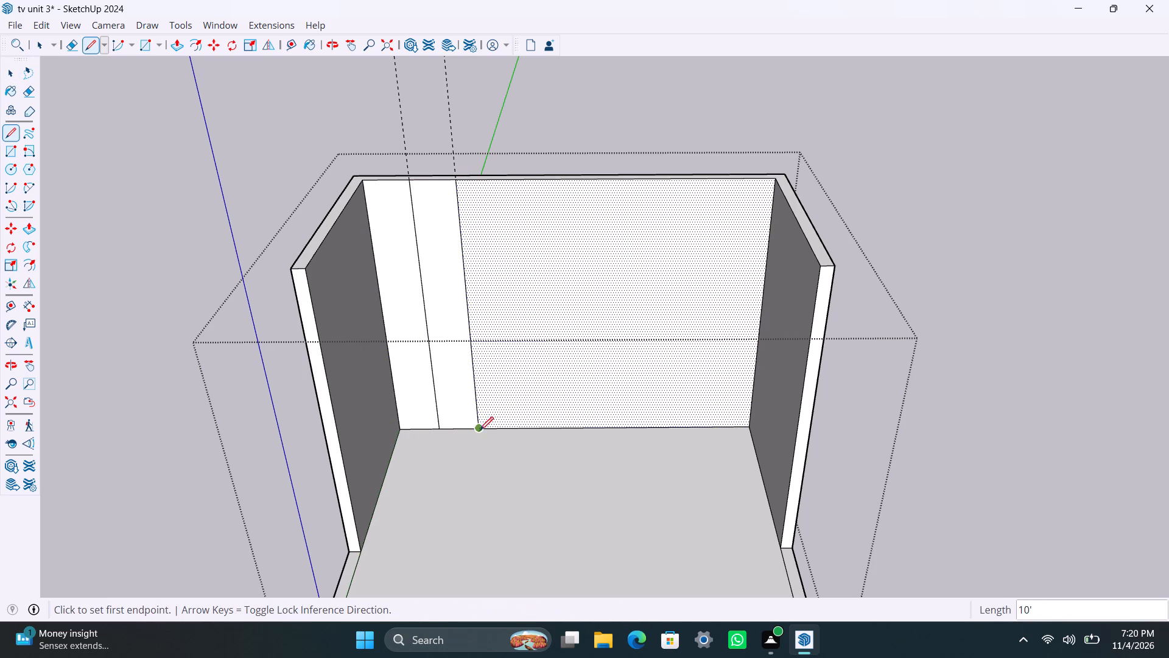
{"action": "key", "text": "space"}
Offset the outline of the rear wall's leftmost strip inward by 18 mm.
{"action": "scroll", "coordinate": [427, 423], "scroll_direction": "down", "scroll_amount": 1}
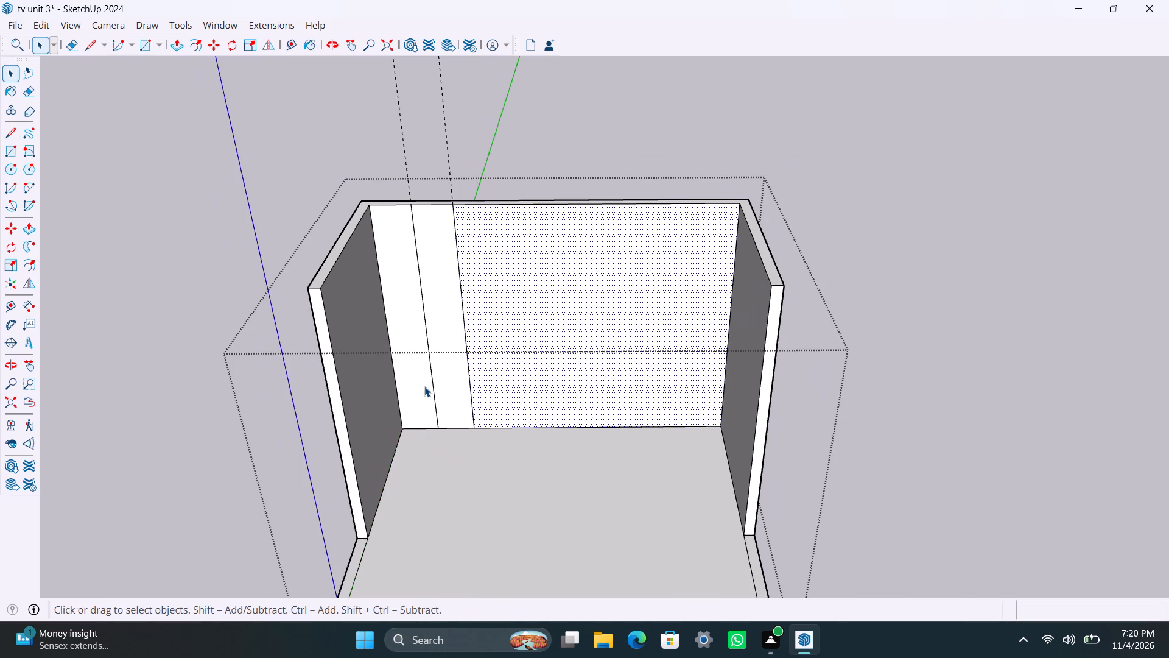
{"action": "middle_click_drag", "start_coordinate": [425, 386], "coordinate": [448, 386]}
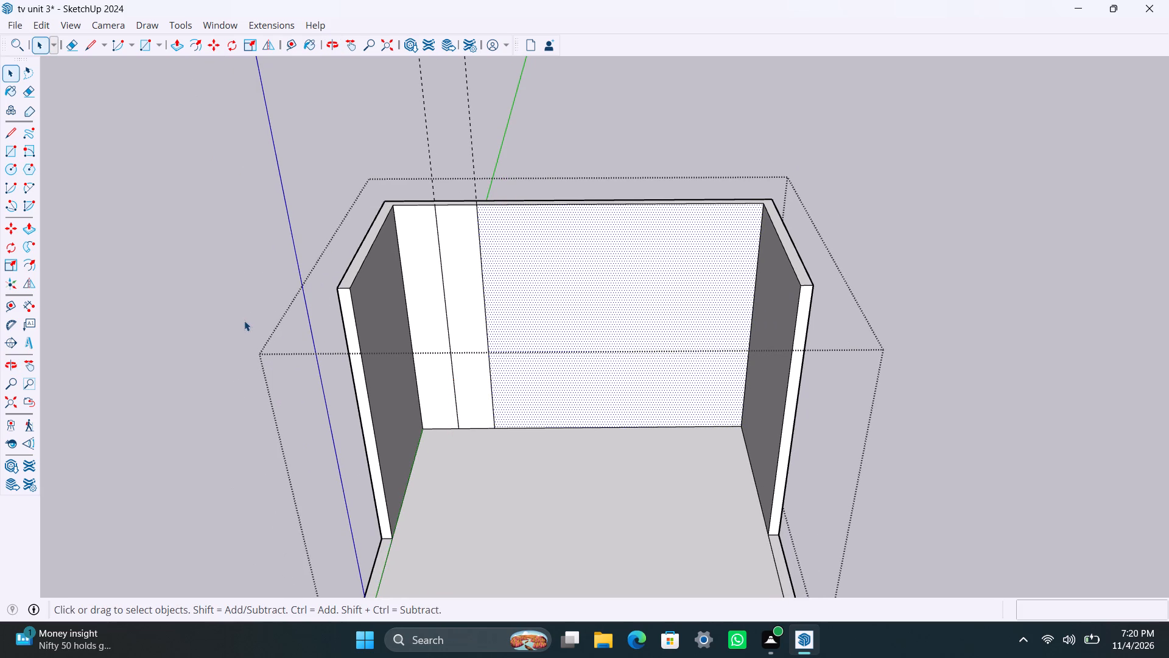
{"action": "scroll", "coordinate": [429, 399], "scroll_direction": "up", "scroll_amount": 3}
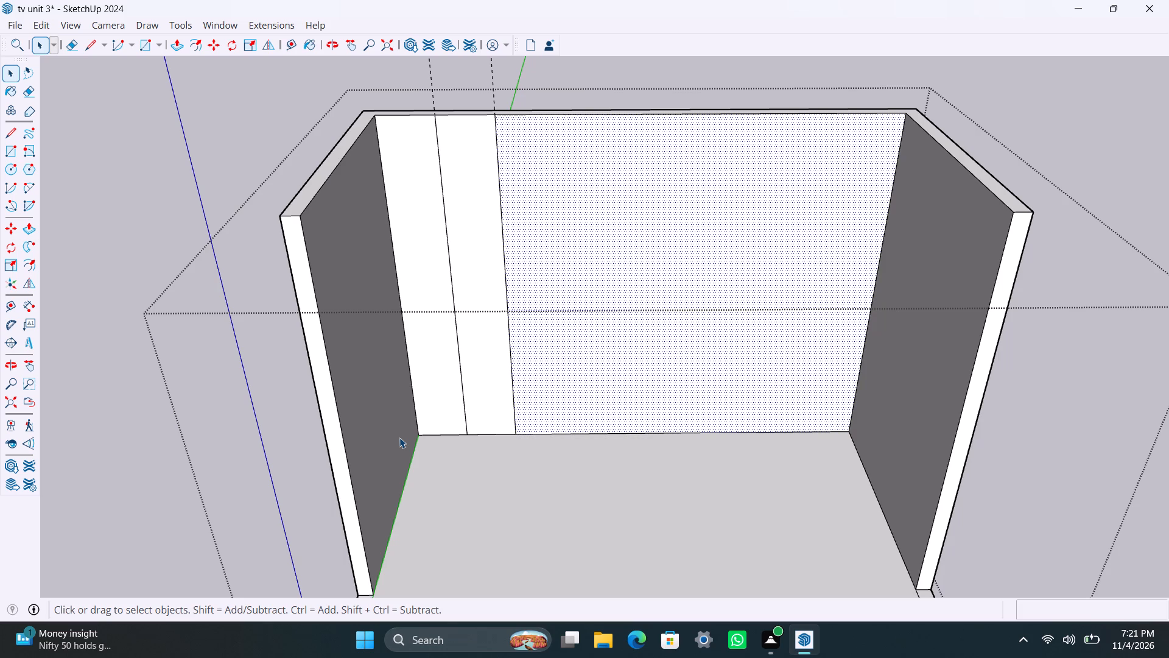
{"action": "left_click", "coordinate": [418, 264]}
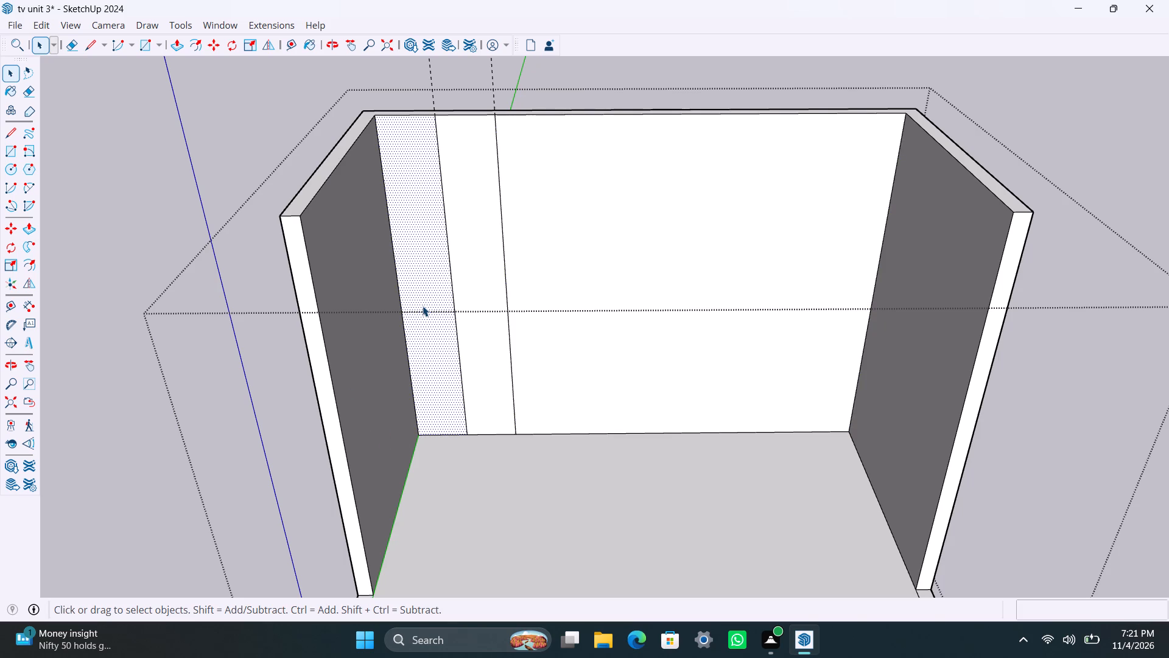
{"action": "key", "text": "f"}
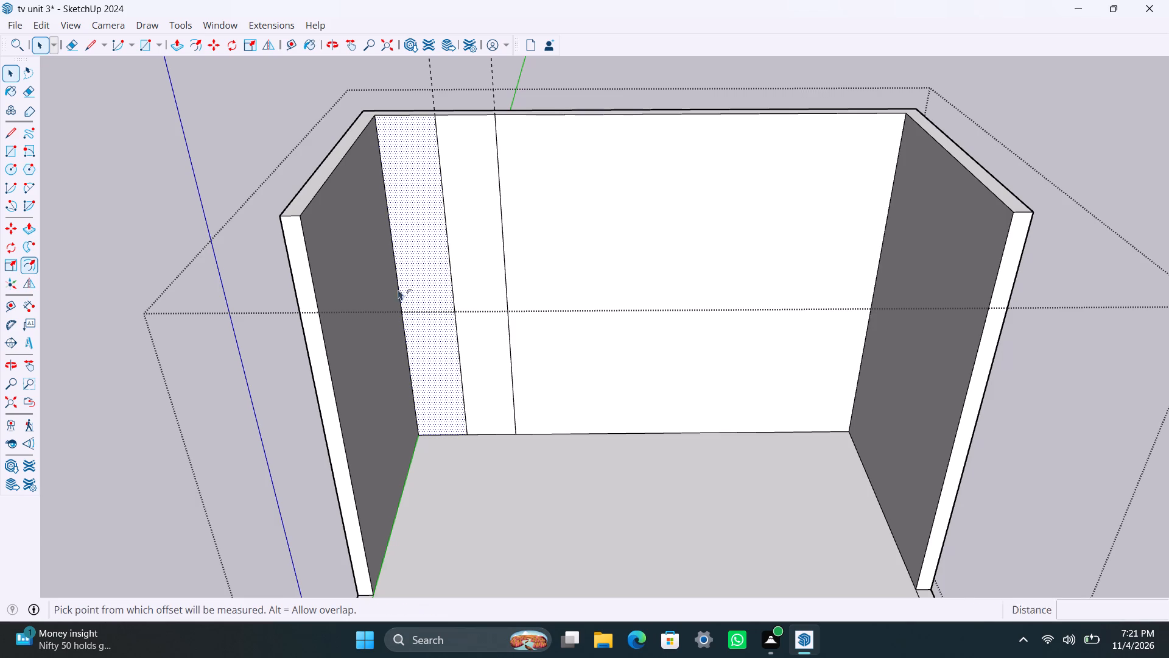
{"action": "left_click", "coordinate": [393, 214]}
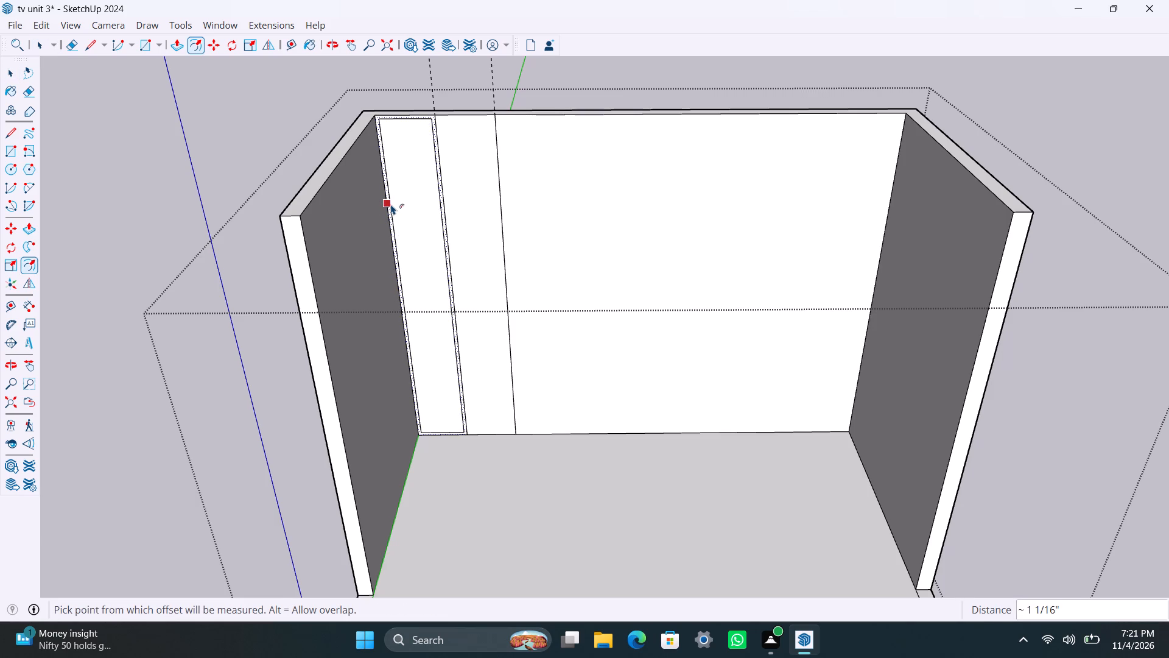
{"action": "type", "text": "18mm"}
{"action": "key", "text": "Return"}
{"action": "key", "text": "space"}
Offset the outline of the rear wall's second strip inward by 18 mm.
{"action": "scroll", "coordinate": [489, 242], "scroll_direction": "up", "scroll_amount": 4}
{"action": "left_click", "coordinate": [461, 225]}
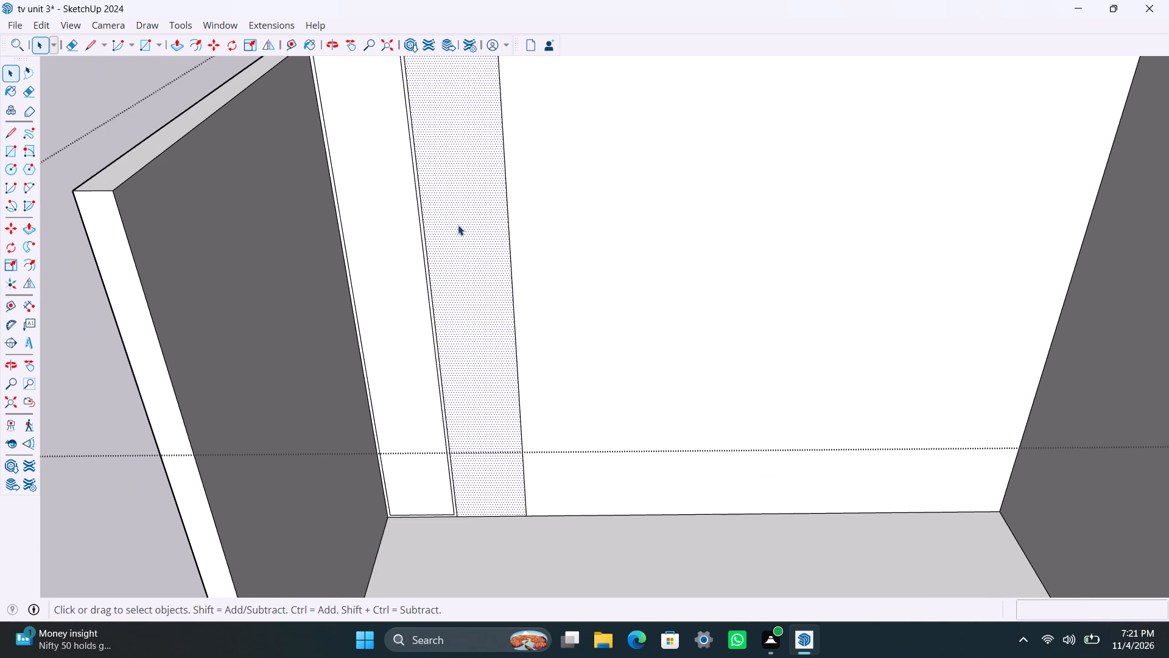
{"action": "key", "text": "f"}
{"action": "left_click", "coordinate": [457, 230]}
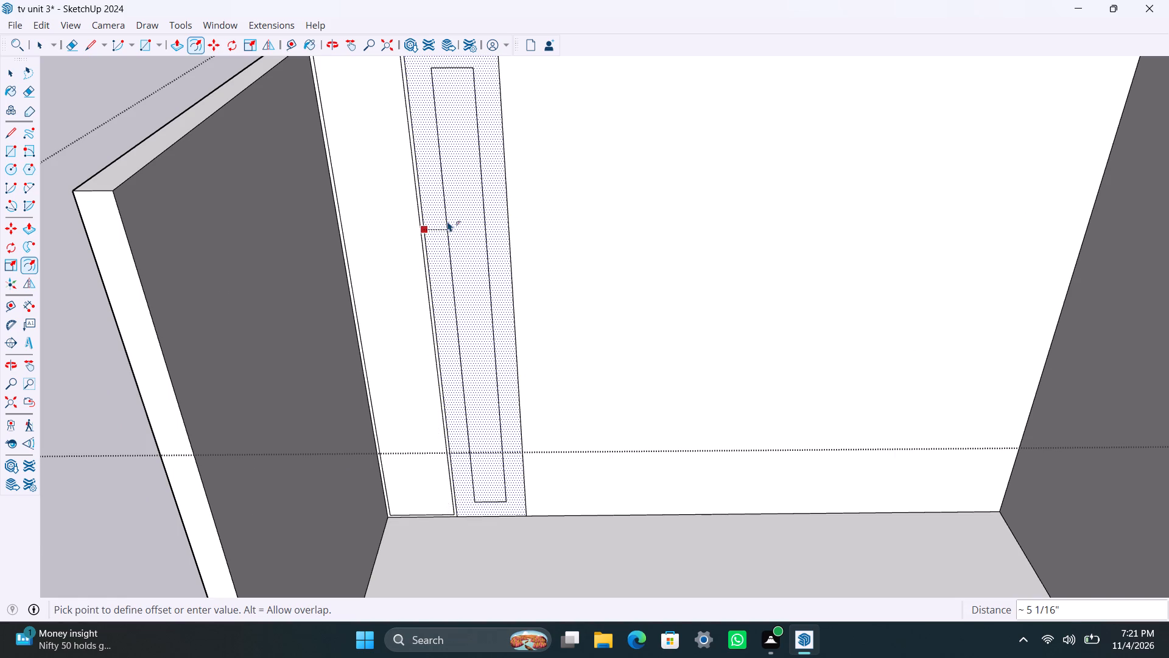
{"action": "type", "text": "18mm"}
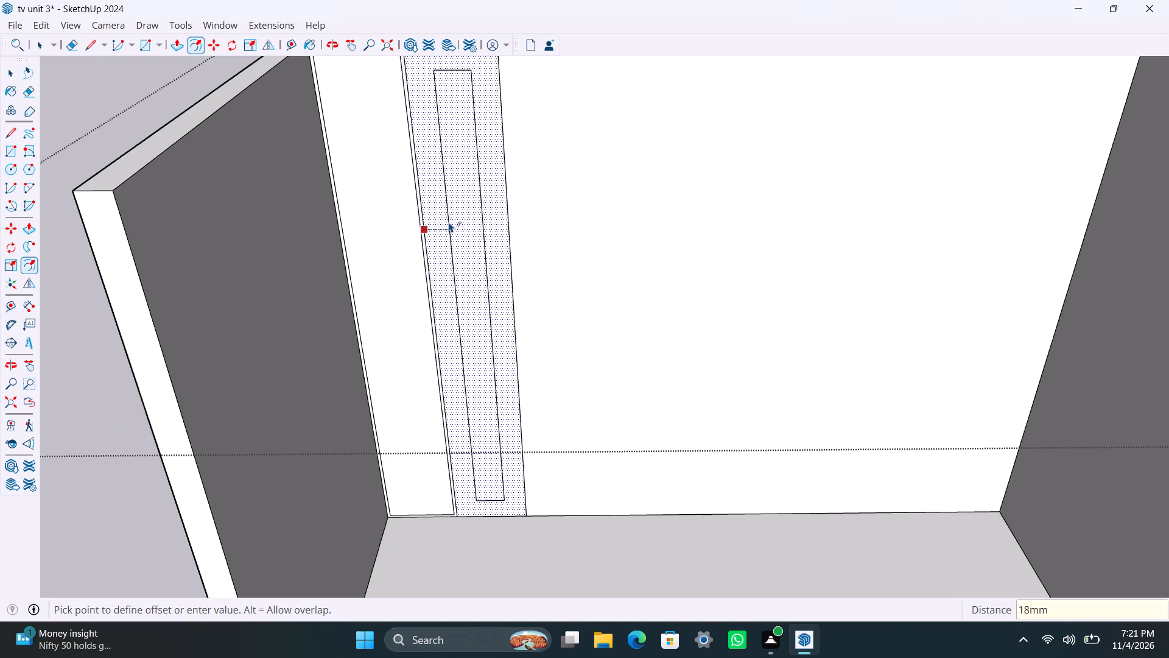
{"action": "key", "text": "Return"}
{"action": "key", "text": "space"}
{"action": "scroll", "coordinate": [449, 354], "scroll_direction": "down", "scroll_amount": 2}
{"action": "middle_click_drag", "start_coordinate": [432, 411], "coordinate": [444, 417]}
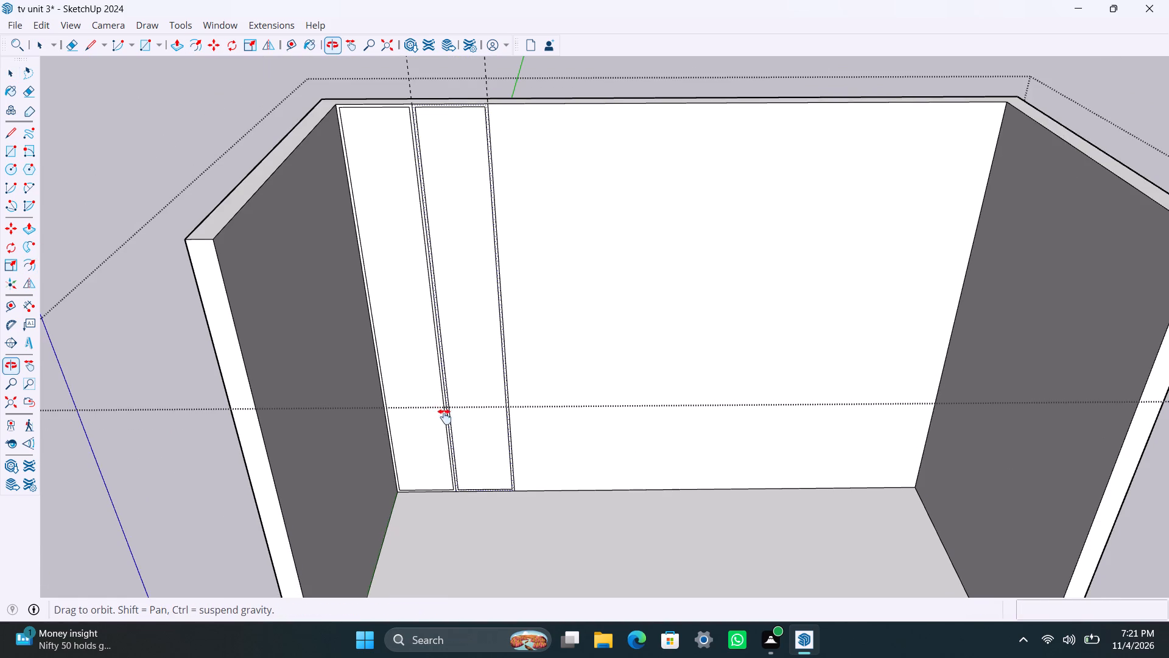
Move the inner bottom line of the rear wall's leftmost strip down onto the floor edge.
{"action": "middle_click_drag", "start_coordinate": [444, 417], "coordinate": [415, 391]}
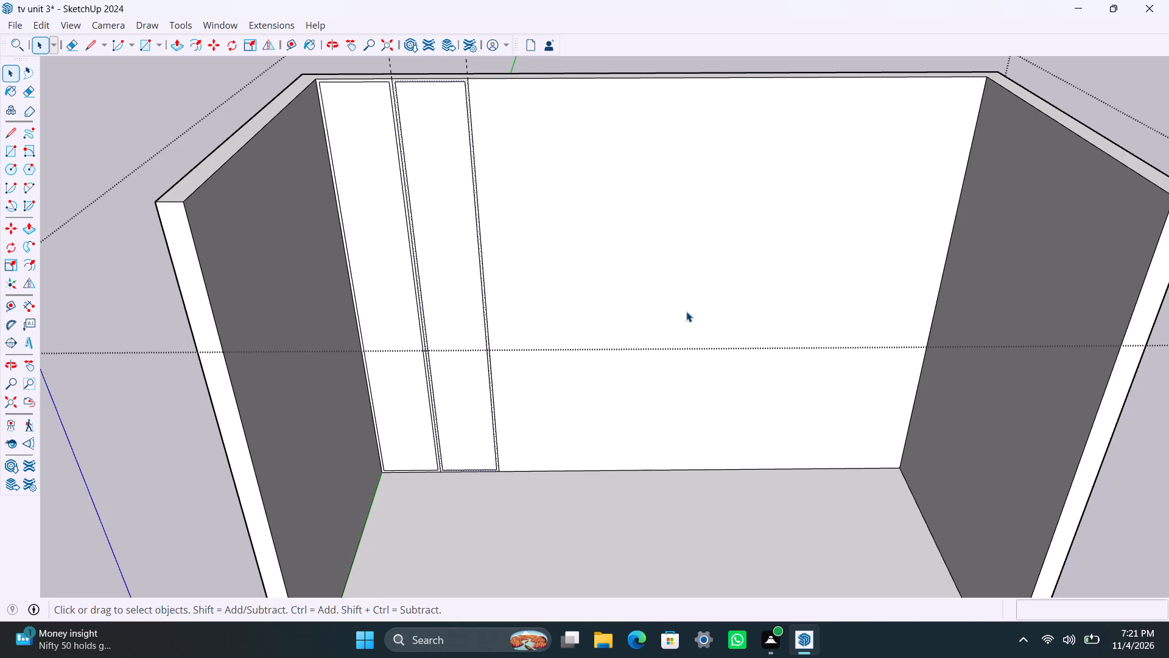
{"action": "scroll", "coordinate": [395, 471], "scroll_direction": "up", "scroll_amount": 9}
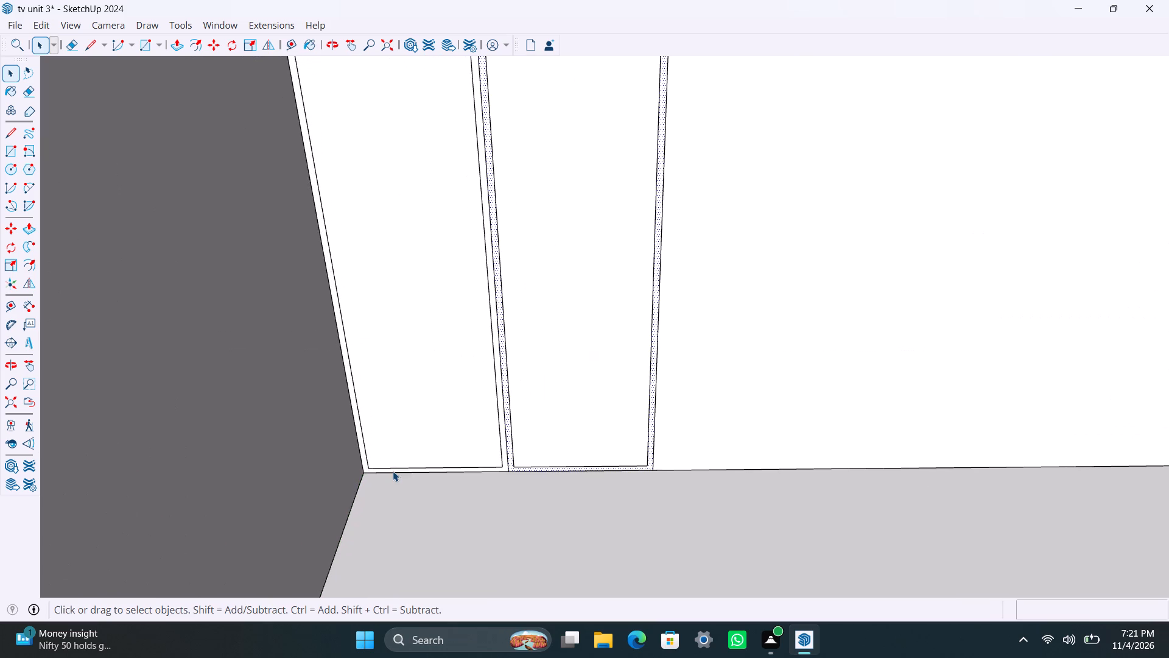
{"action": "left_click", "coordinate": [391, 467]}
{"action": "key", "text": "m"}
{"action": "left_click", "coordinate": [390, 466]}
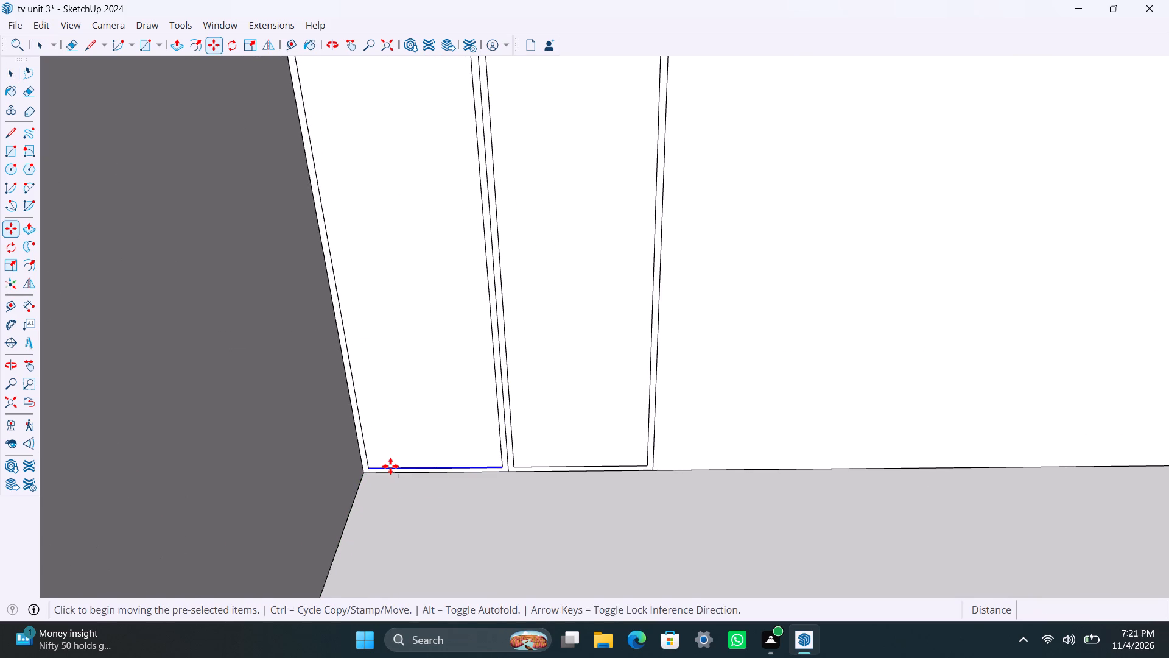
{"action": "left_click", "coordinate": [389, 472]}
{"action": "key", "text": "space"}
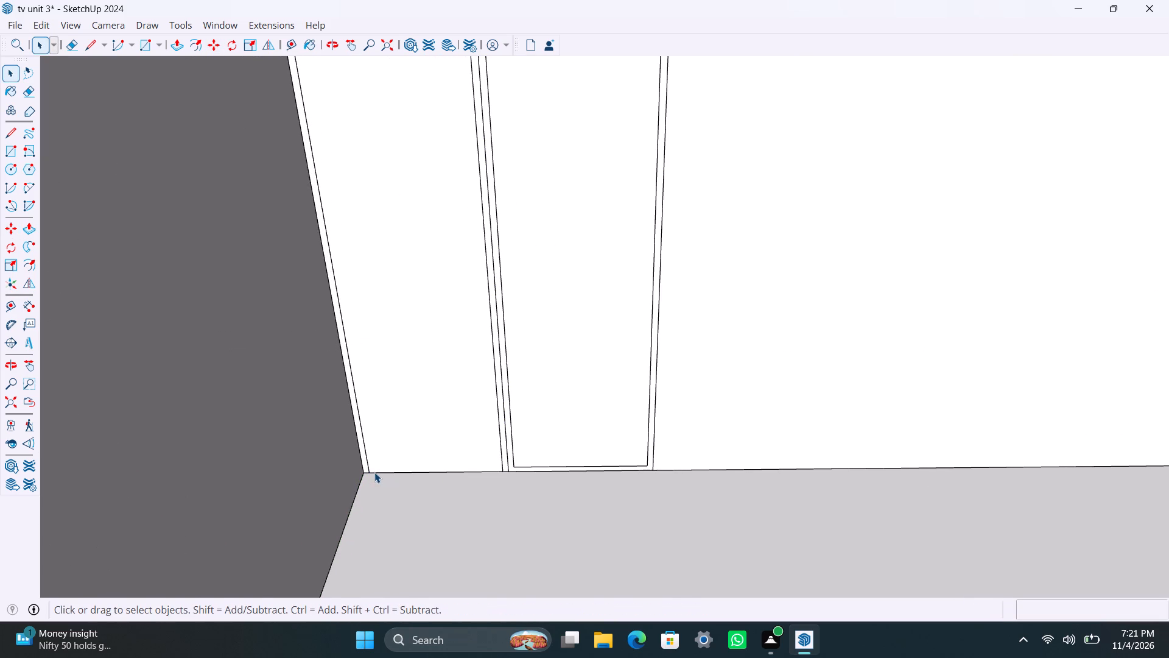
Copy the leftmost strip's bottom edge between the side frames 3" upward.
{"action": "scroll", "coordinate": [375, 472], "scroll_direction": "up", "scroll_amount": 4}
{"action": "left_click", "coordinate": [374, 472]}
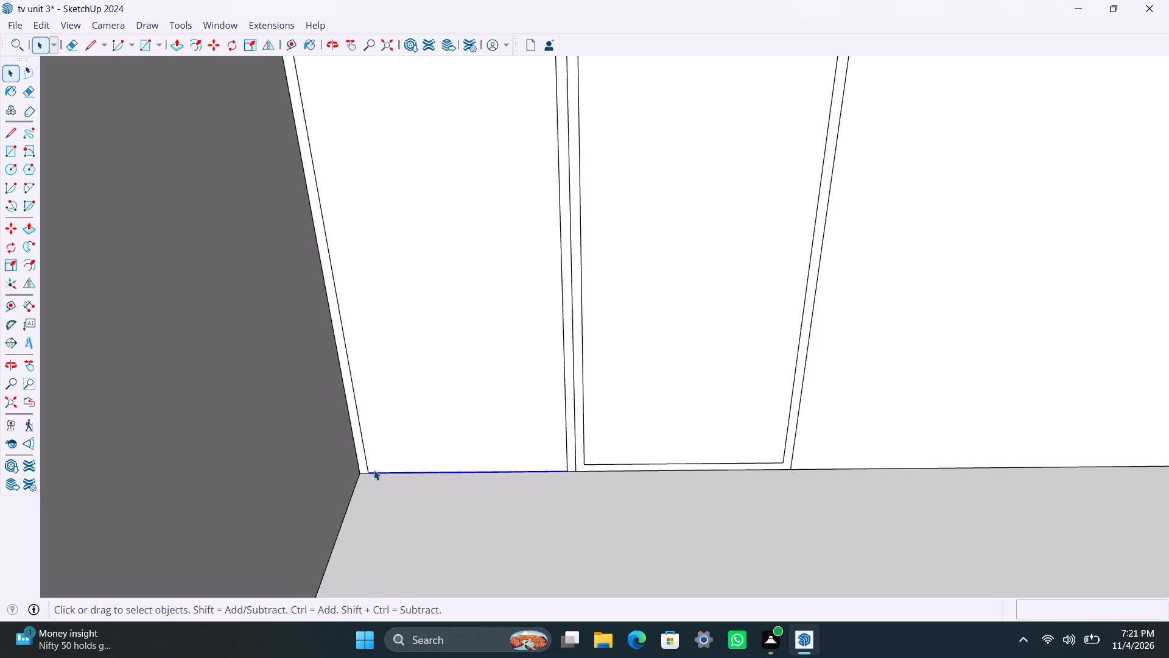
{"action": "key", "text": "m"}
{"action": "left_click", "coordinate": [371, 473]}
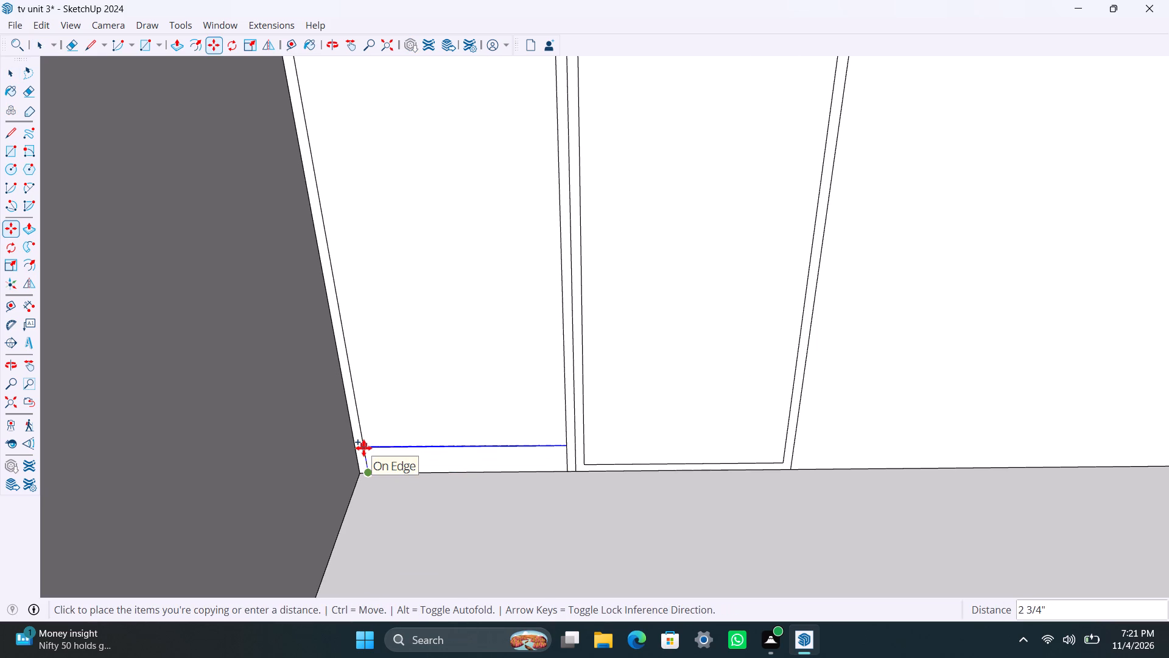
{"action": "type", "text": "3\""}
{"action": "key", "text": "Return"}
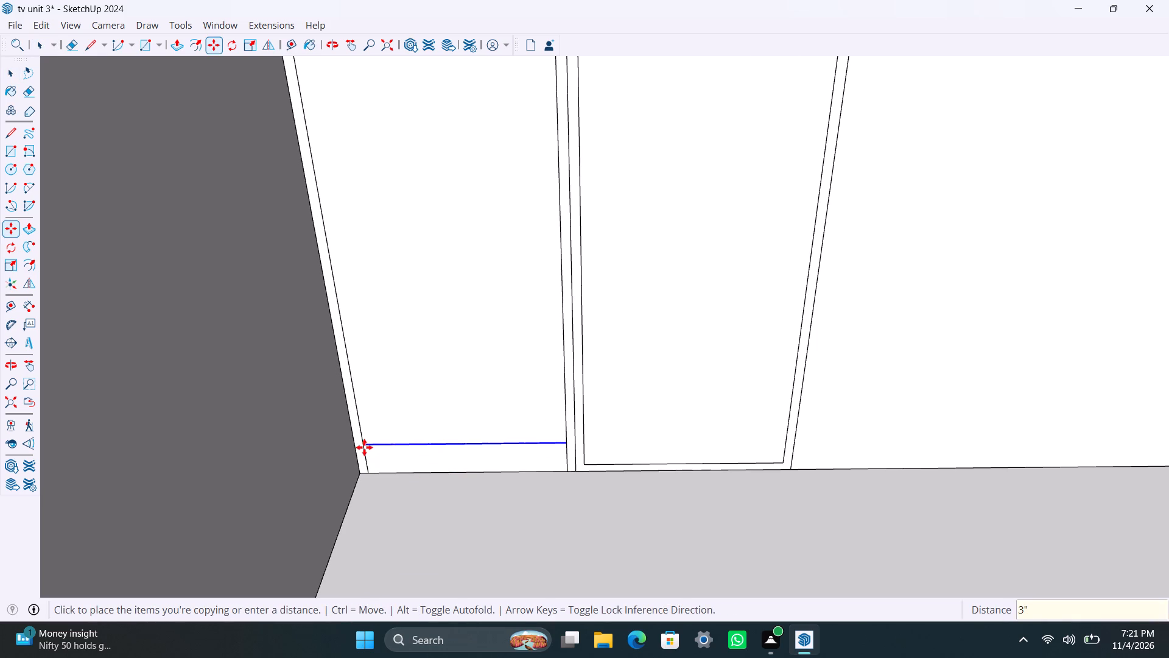
{"action": "key", "text": "space"}
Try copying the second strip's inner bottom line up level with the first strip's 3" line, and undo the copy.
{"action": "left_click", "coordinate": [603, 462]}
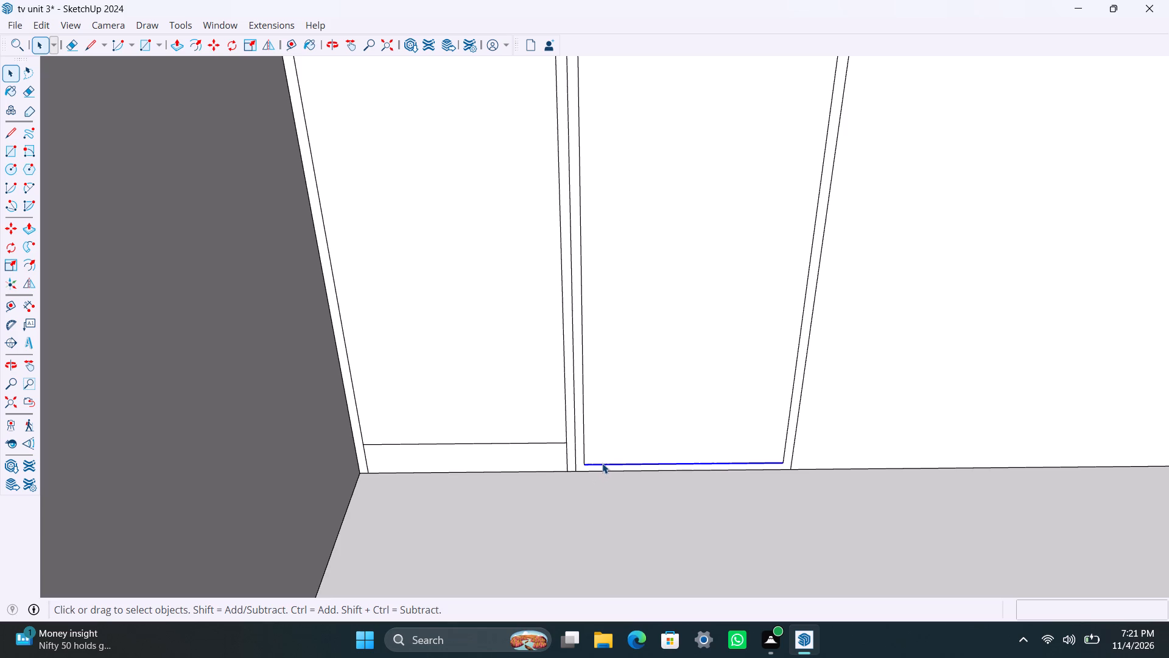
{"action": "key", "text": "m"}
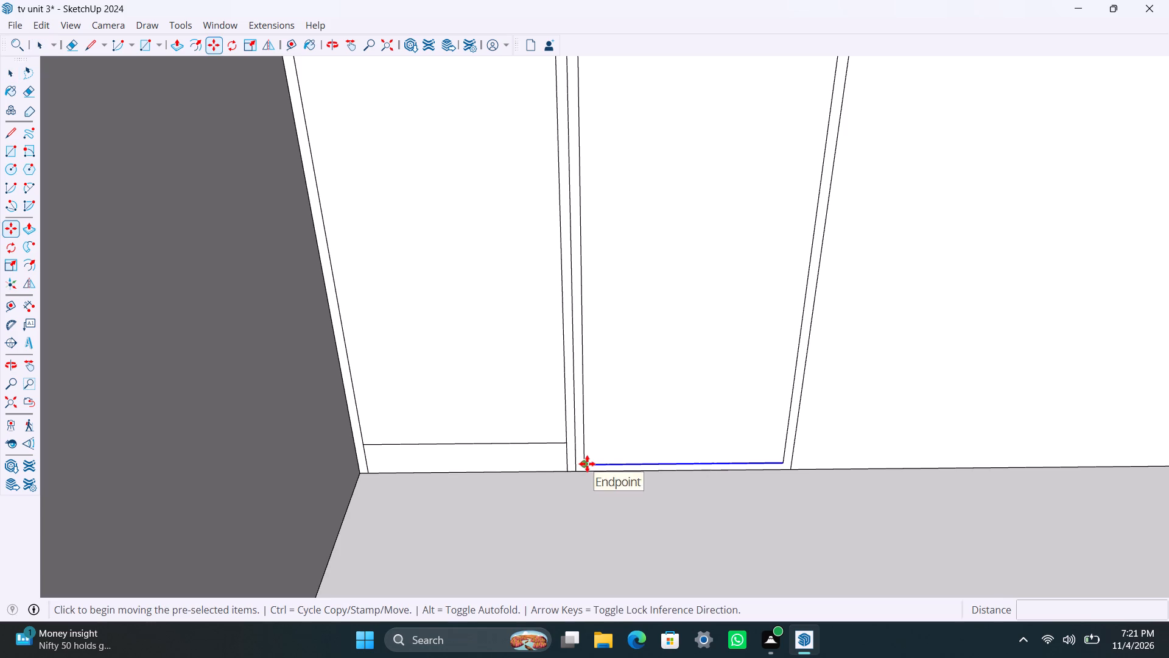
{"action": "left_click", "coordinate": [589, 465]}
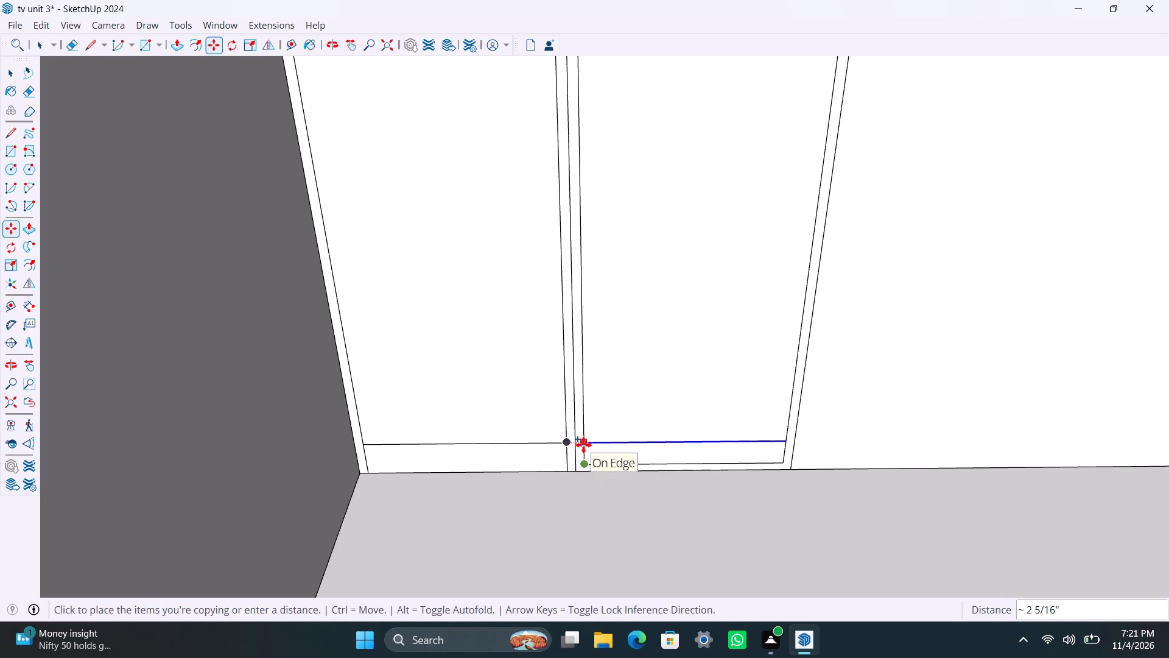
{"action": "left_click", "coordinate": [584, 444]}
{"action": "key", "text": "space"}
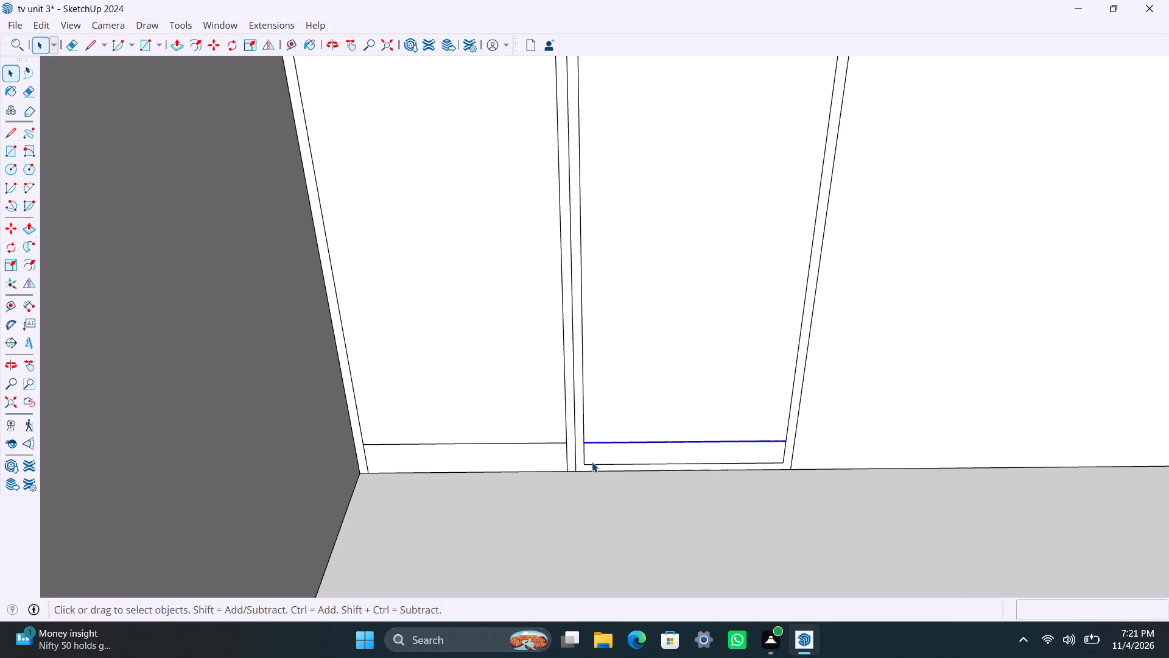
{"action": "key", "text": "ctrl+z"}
Move the inner bottom line of the rear wall's second strip down onto the floor edge.
{"action": "left_click", "coordinate": [599, 461]}
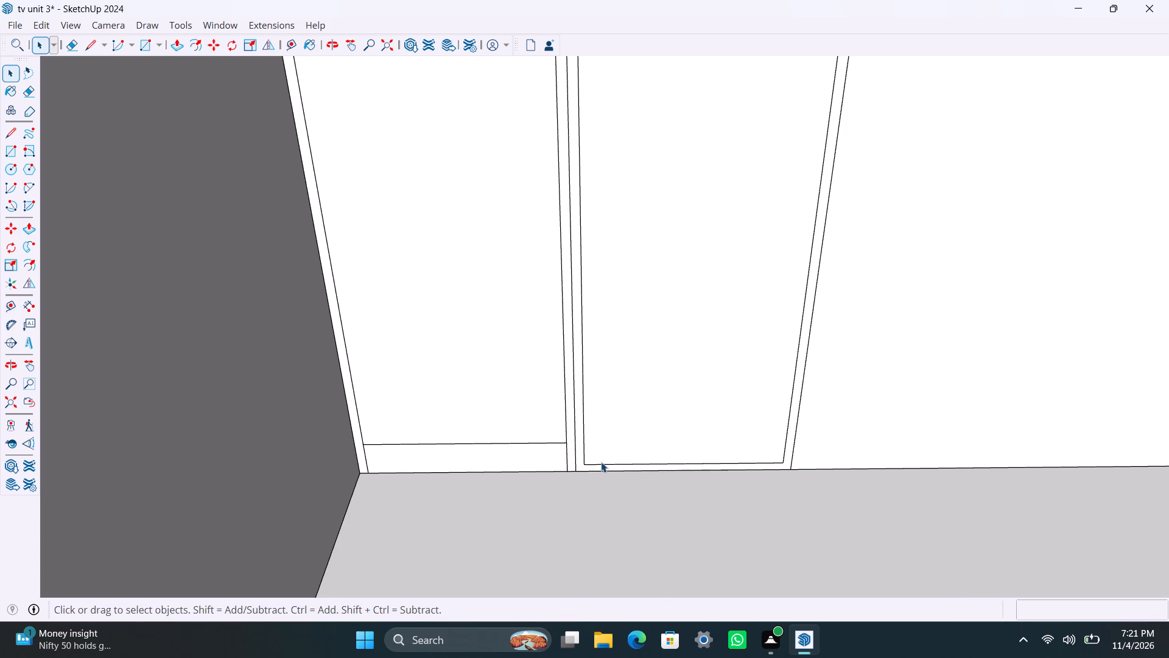
{"action": "left_click", "coordinate": [605, 464]}
{"action": "key", "text": "m"}
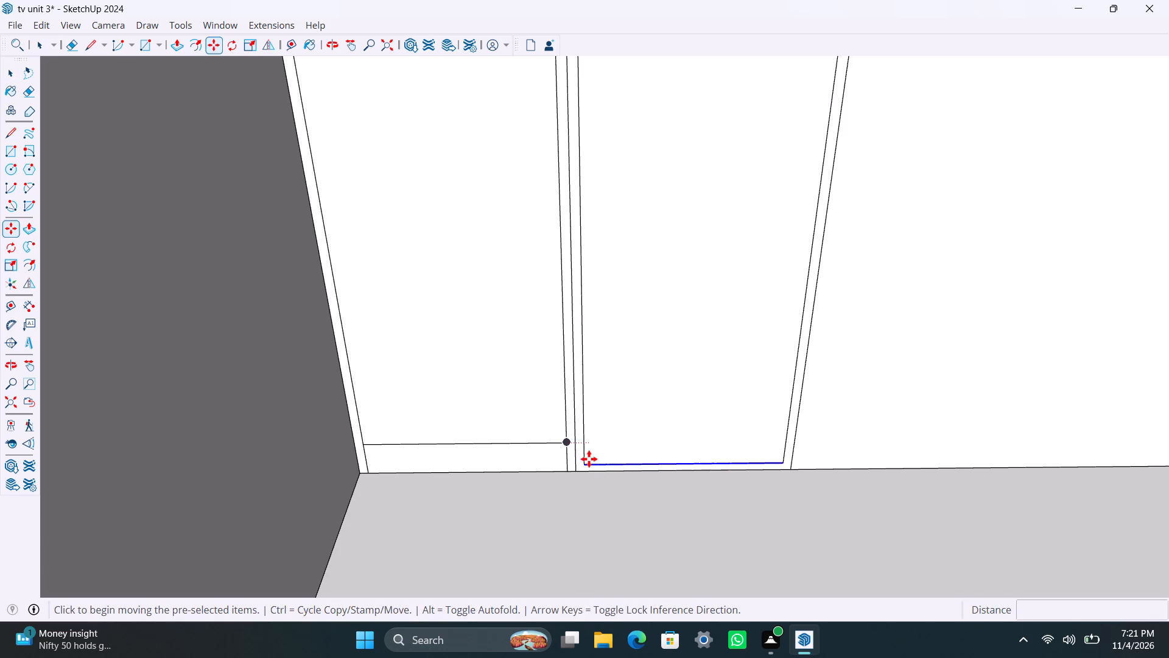
{"action": "left_click", "coordinate": [588, 461]}
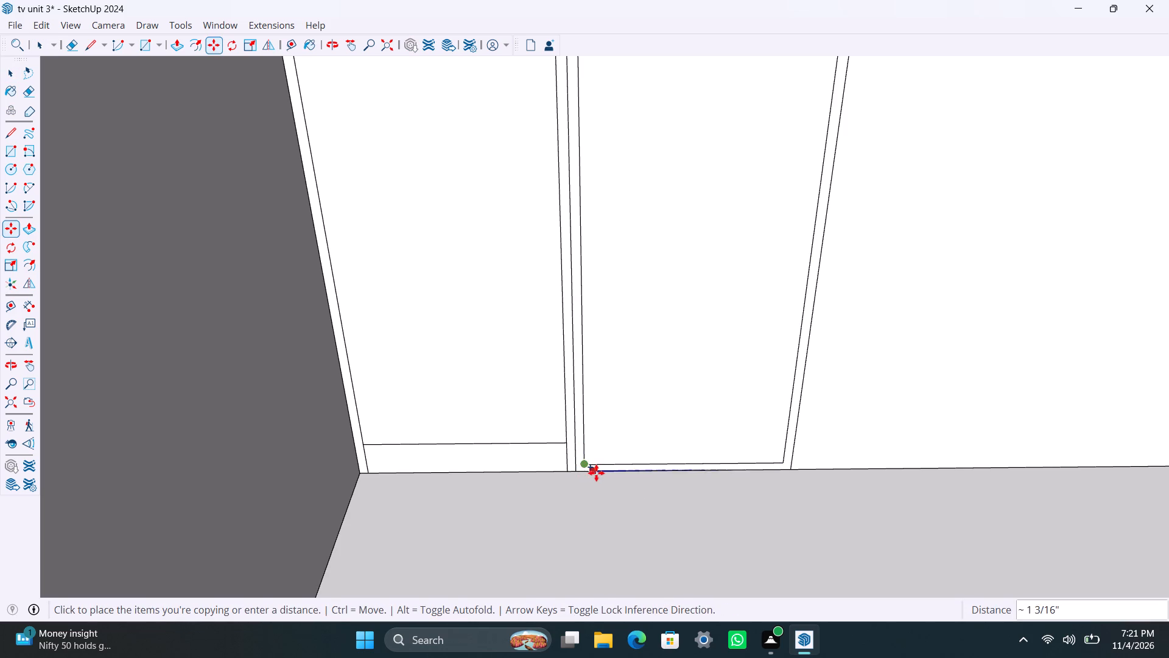
{"action": "key", "text": "space"}
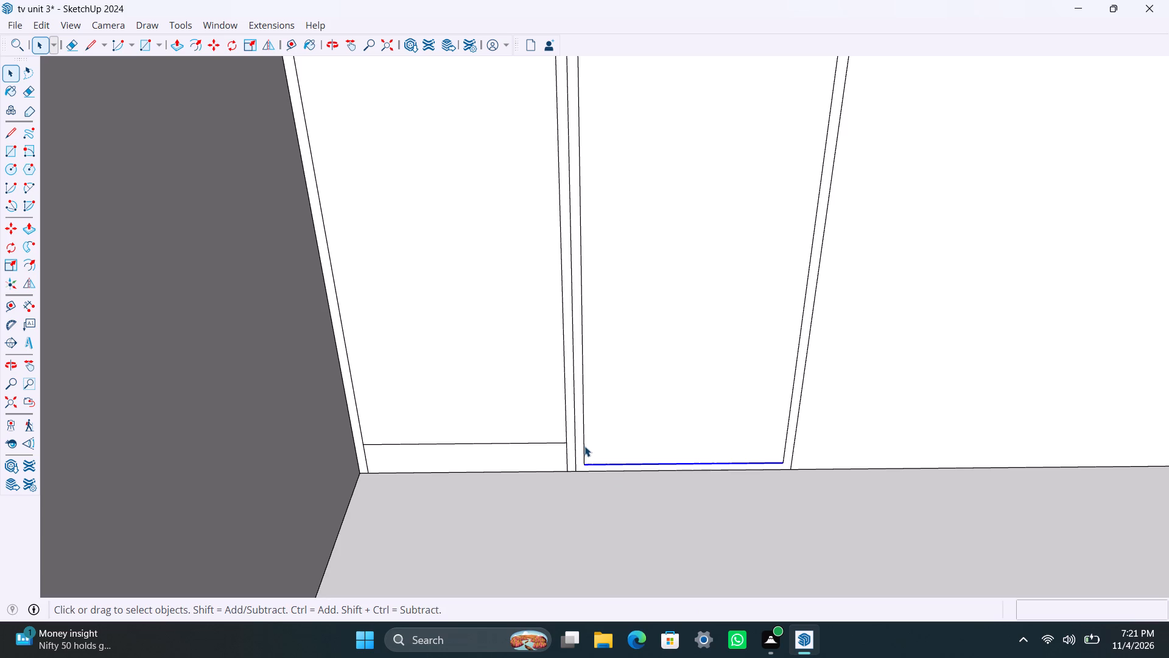
{"action": "key", "text": "space"}
{"action": "scroll", "coordinate": [592, 458], "scroll_direction": "up", "scroll_amount": 3}
{"action": "key", "text": "m"}
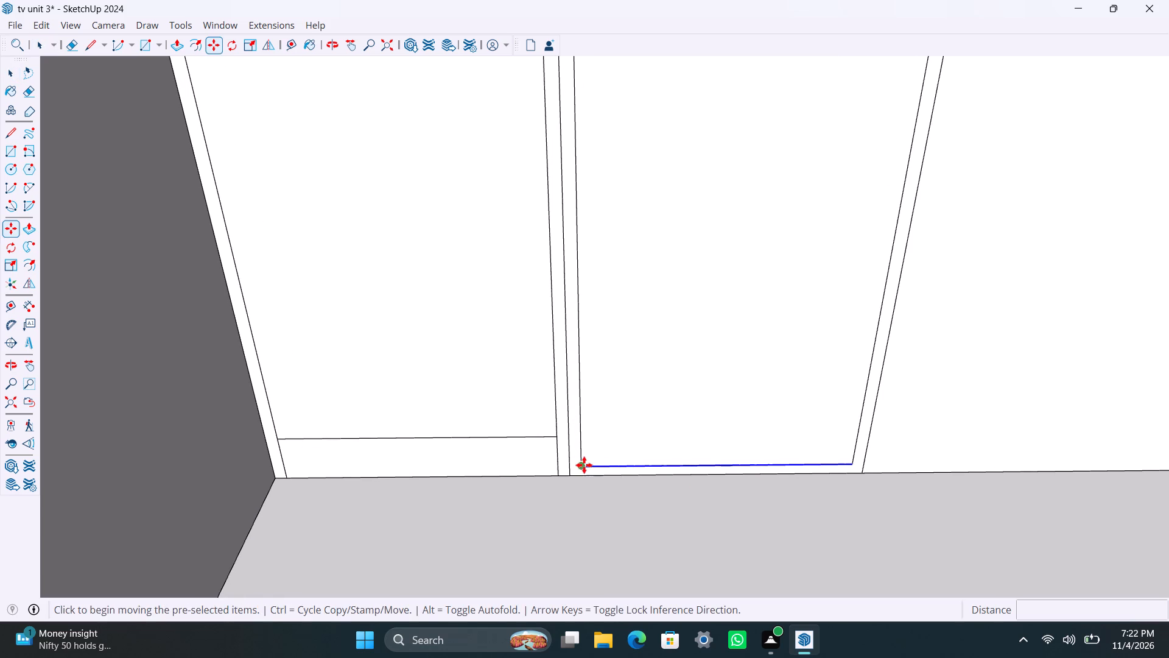
{"action": "left_click", "coordinate": [584, 465]}
{"action": "left_click", "coordinate": [584, 473]}
{"action": "key", "text": "space"}
Copy the second strip's bottom edge between the side frames 3" upward.
{"action": "left_click", "coordinate": [588, 474]}
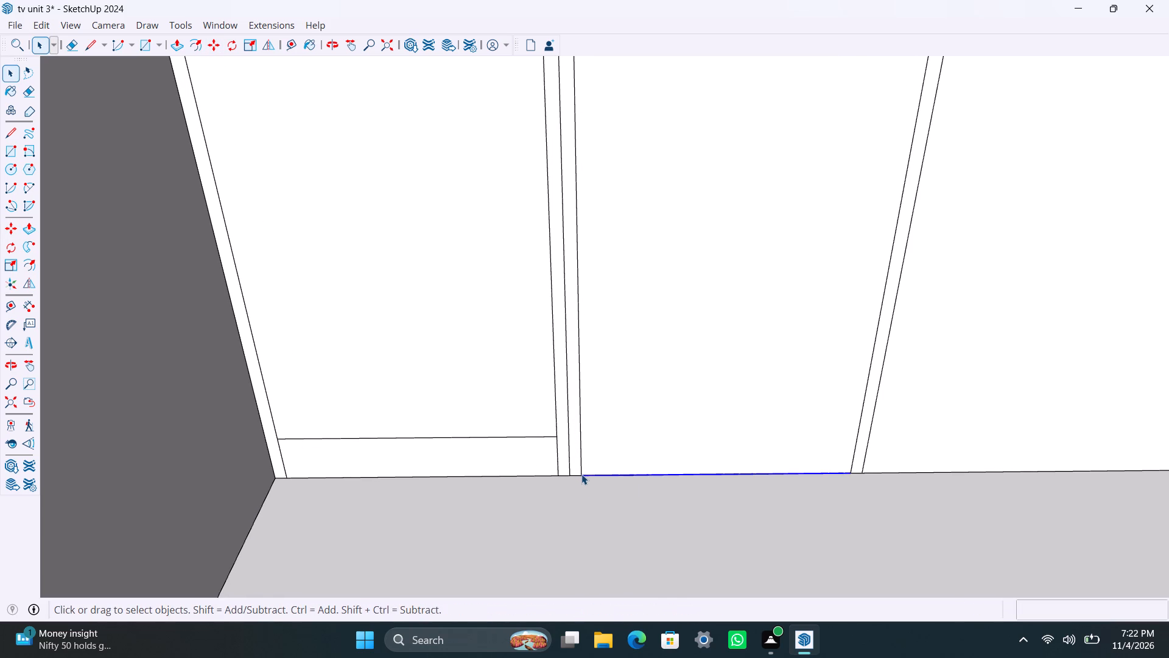
{"action": "key", "text": "m"}
{"action": "left_click", "coordinate": [591, 474]}
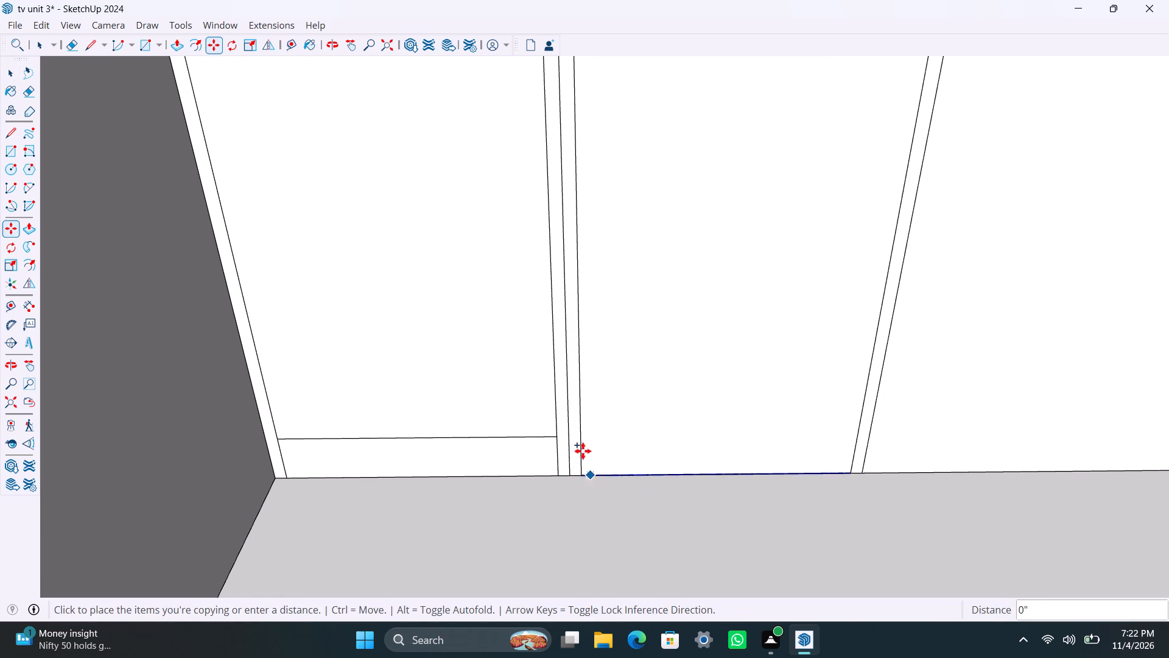
{"action": "key", "text": "space"}
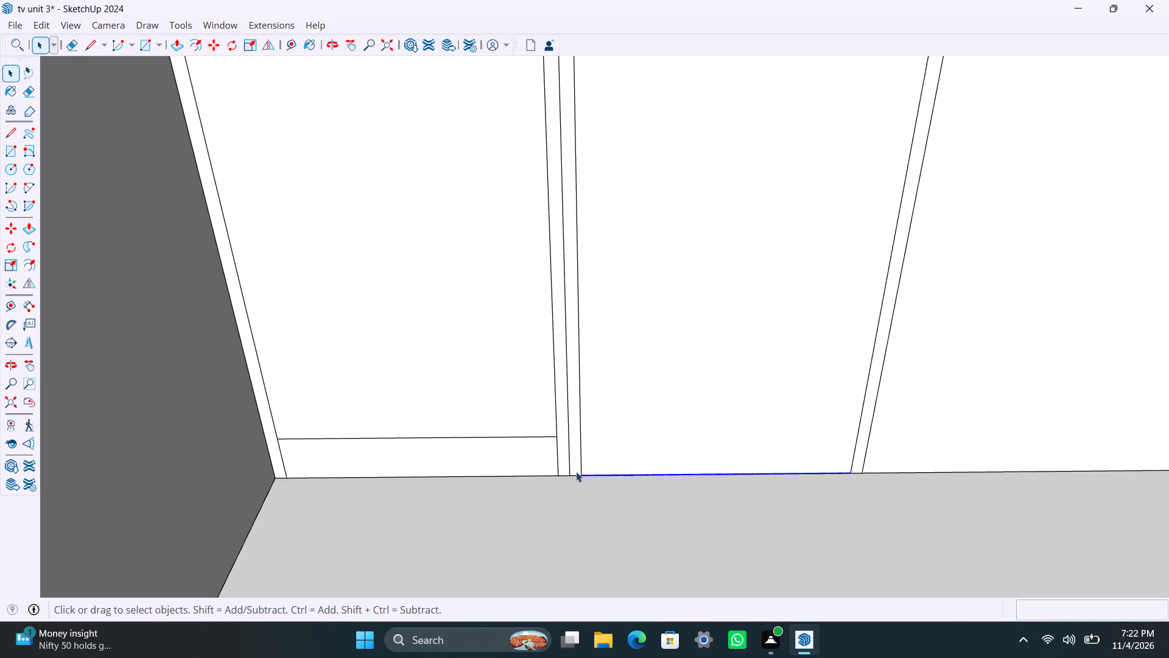
{"action": "key", "text": "m"}
{"action": "left_click", "coordinate": [583, 476]}
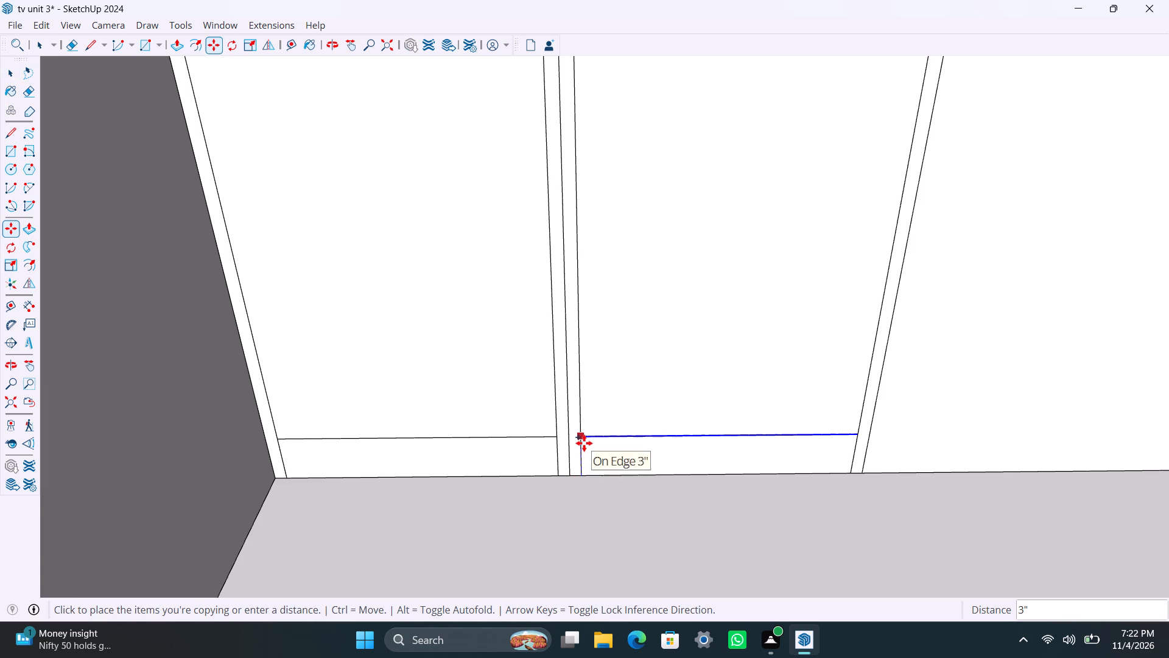
{"action": "type", "text": "3'"}
{"action": "key", "text": "BackSpace"}
{"action": "key", "text": "shift+quotedbl"}
{"action": "key", "text": "Return"}
{"action": "key", "text": "space"}
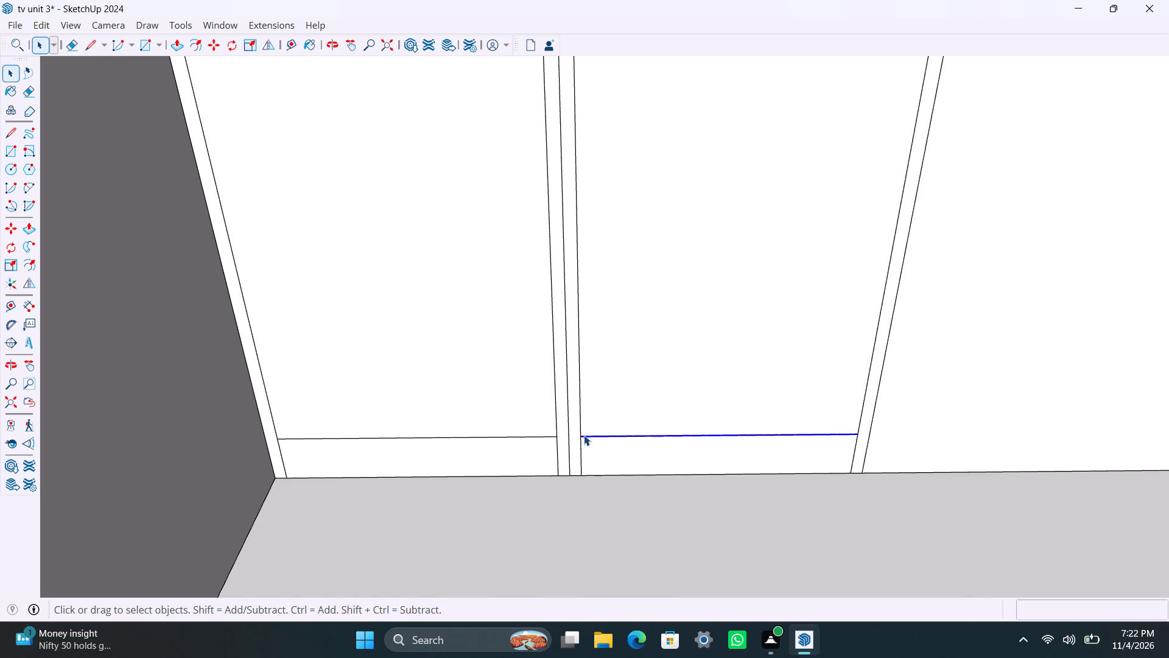
Select the short segment of the leftmost strip's right inner frame line below the 3" line.
{"action": "scroll", "coordinate": [559, 467], "scroll_direction": "up", "scroll_amount": 2}
{"action": "left_click", "coordinate": [557, 464]}
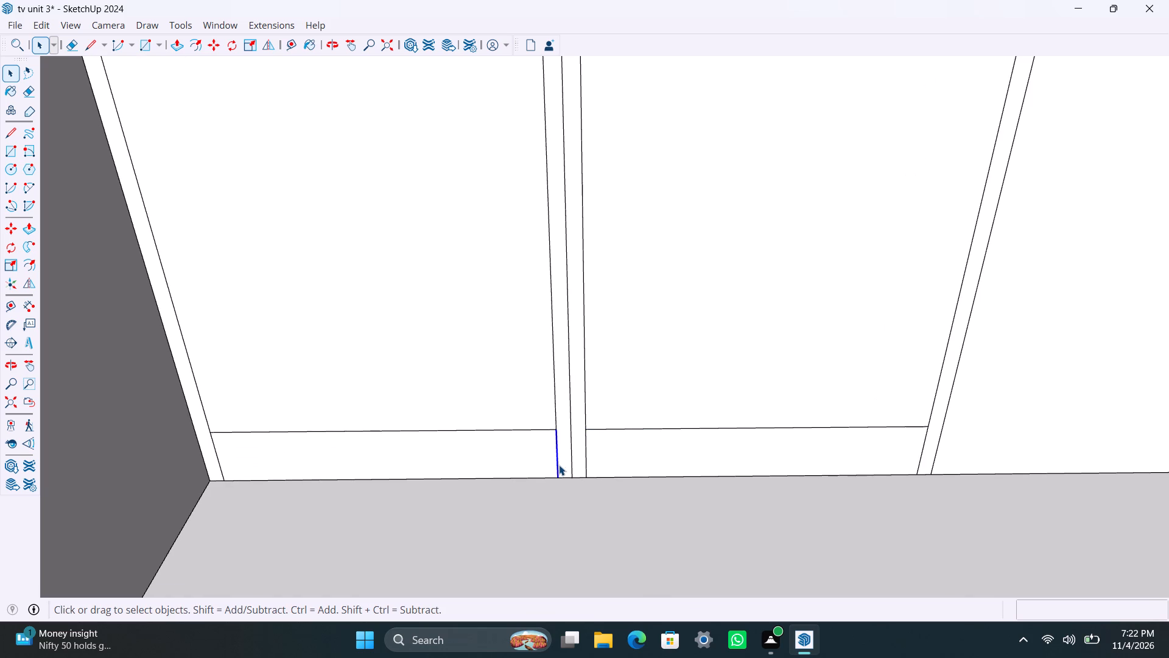
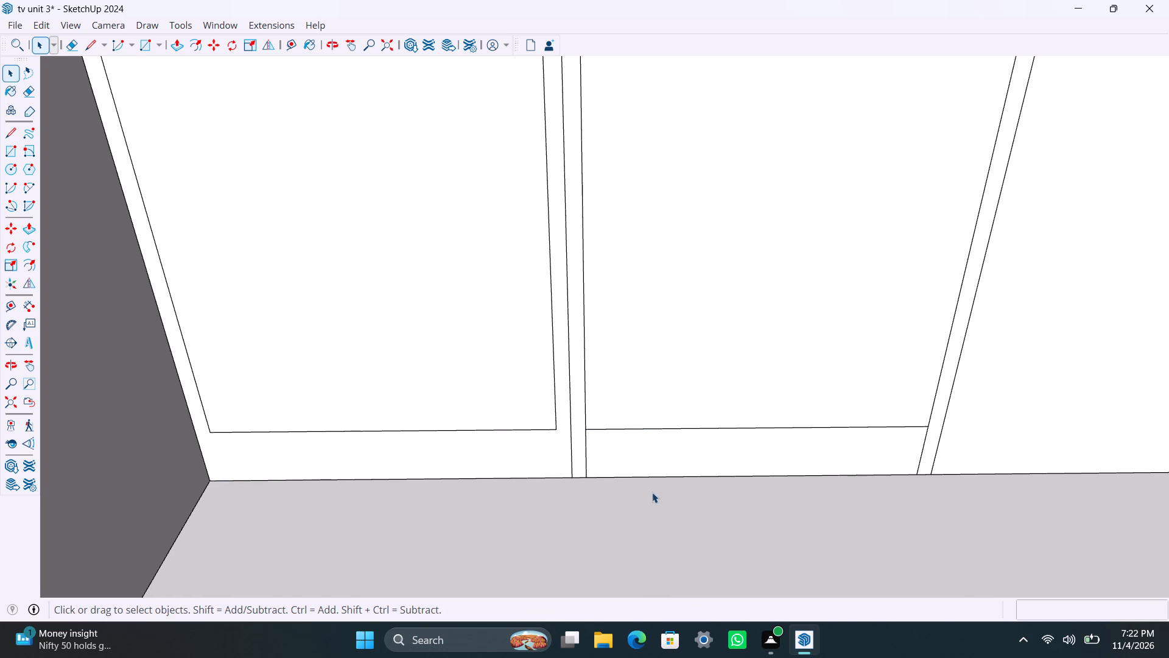
Delete the short segments of the second strip's two inner side frame lines below the 3" base line.
{"action": "scroll", "coordinate": [648, 475], "scroll_direction": "down", "scroll_amount": 3}
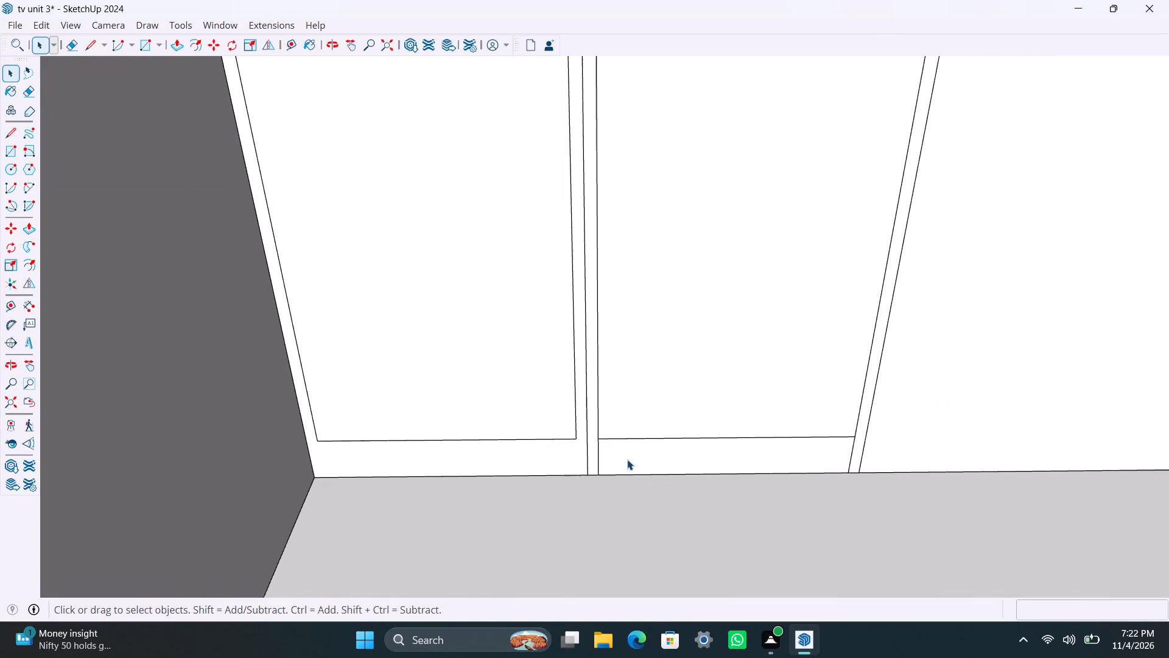
{"action": "scroll", "coordinate": [600, 447], "scroll_direction": "down", "scroll_amount": 2}
{"action": "scroll", "coordinate": [540, 435], "scroll_direction": "down", "scroll_amount": 1}
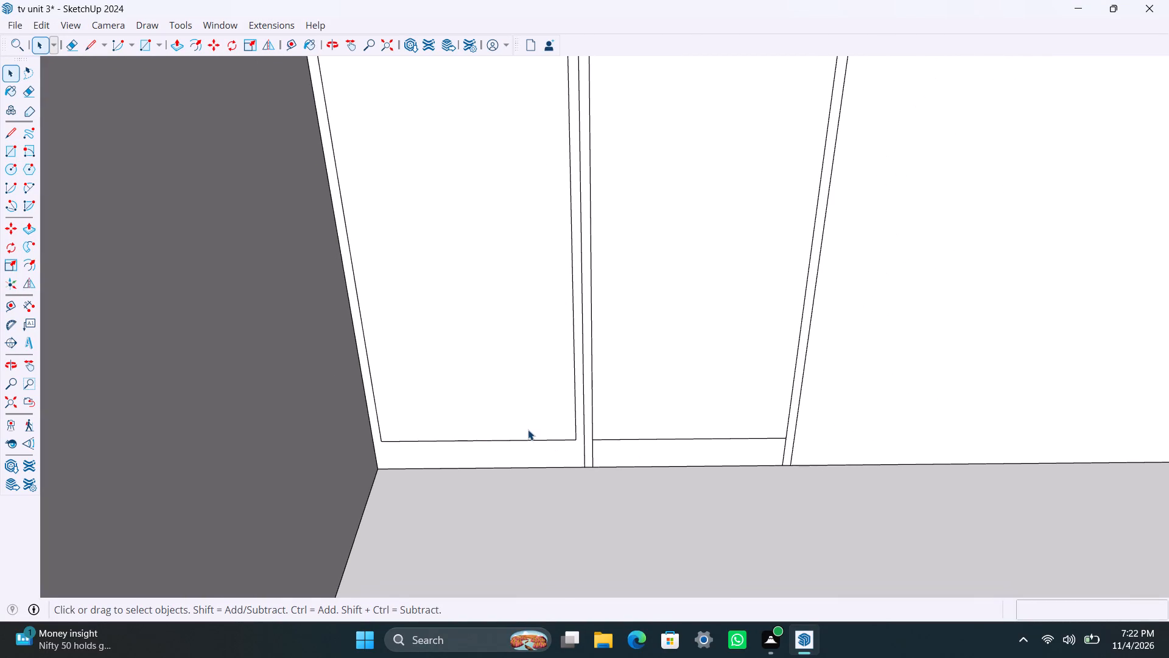
{"action": "scroll", "coordinate": [528, 430], "scroll_direction": "down", "scroll_amount": 1}
{"action": "middle_click_drag", "start_coordinate": [527, 429], "coordinate": [457, 440]}
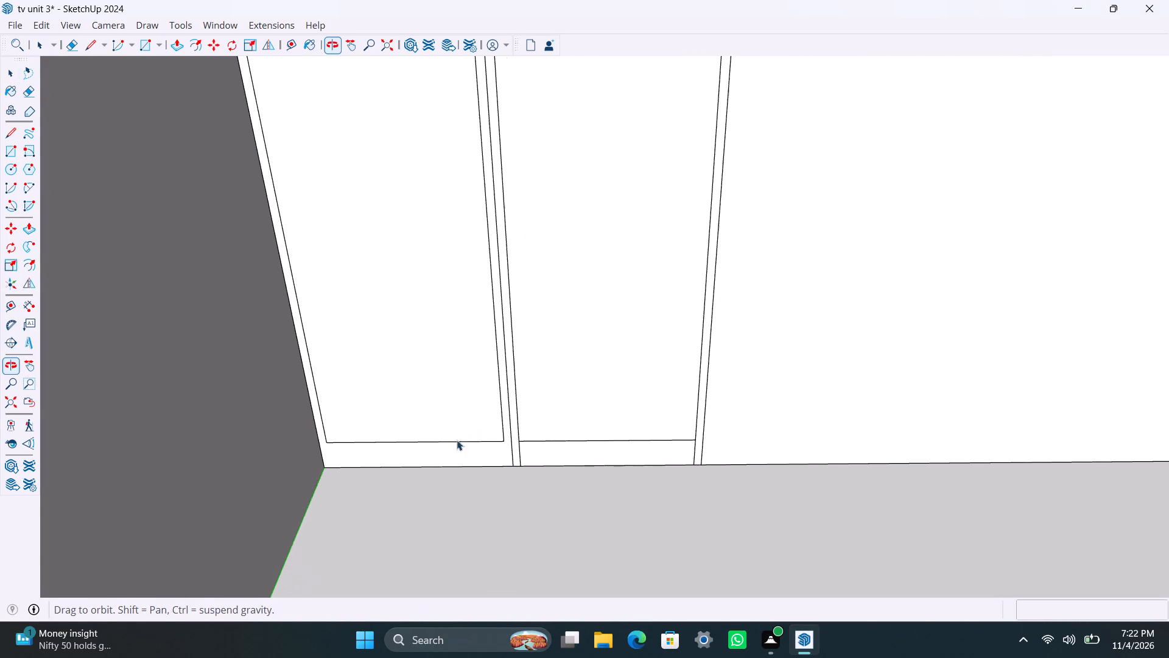
{"action": "middle_click_drag", "start_coordinate": [457, 440], "coordinate": [457, 432]}
{"action": "scroll", "coordinate": [527, 469], "scroll_direction": "up", "scroll_amount": 3}
{"action": "left_click", "coordinate": [518, 451]}
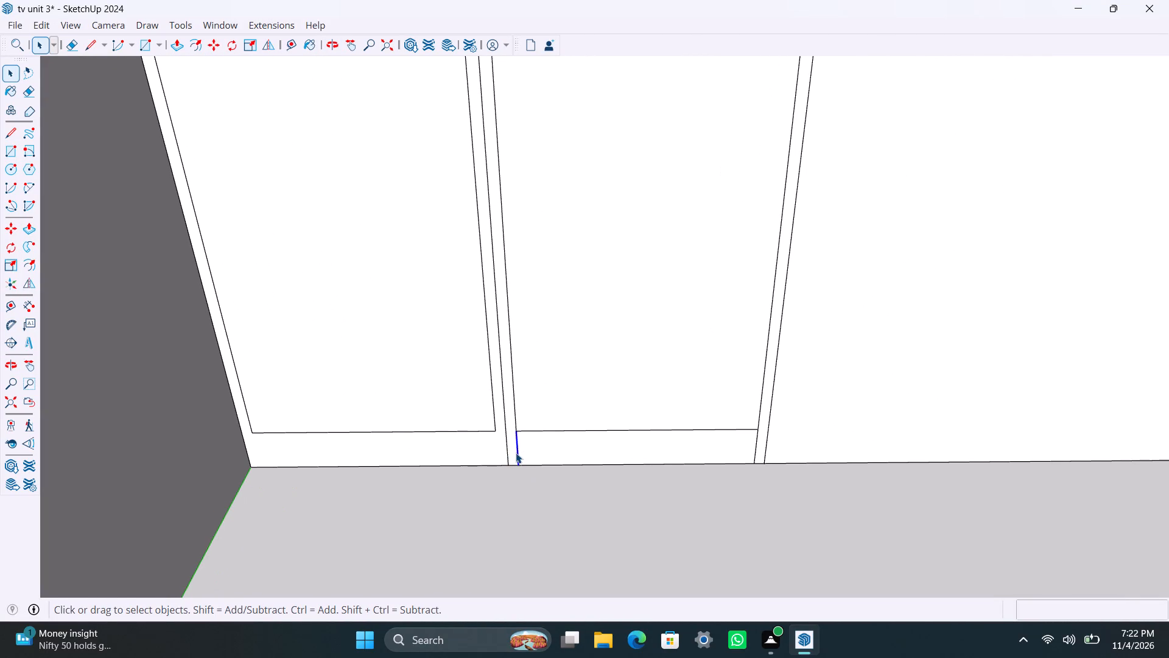
{"action": "key", "text": "Delete"}
{"action": "left_click", "coordinate": [755, 447]}
{"action": "key", "text": "Delete"}
Move the leftmost strip's inner top line up onto the rear wall's top edge.
{"action": "scroll", "coordinate": [560, 459], "scroll_direction": "down", "scroll_amount": 4}
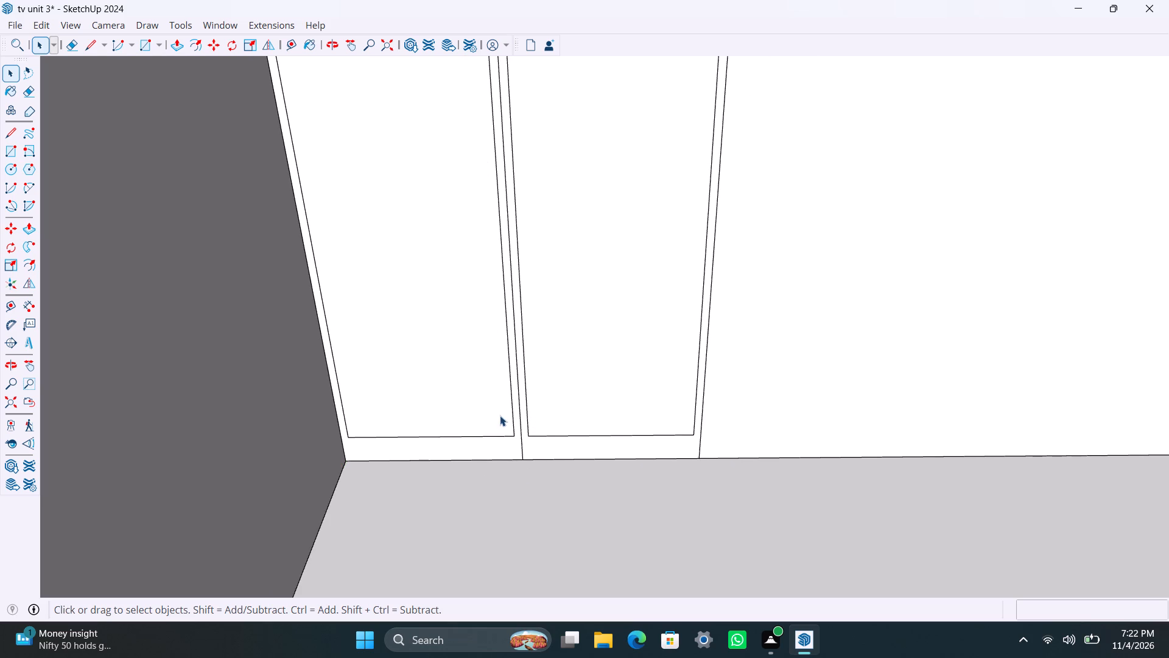
{"action": "scroll", "coordinate": [466, 408], "scroll_direction": "down", "scroll_amount": 2}
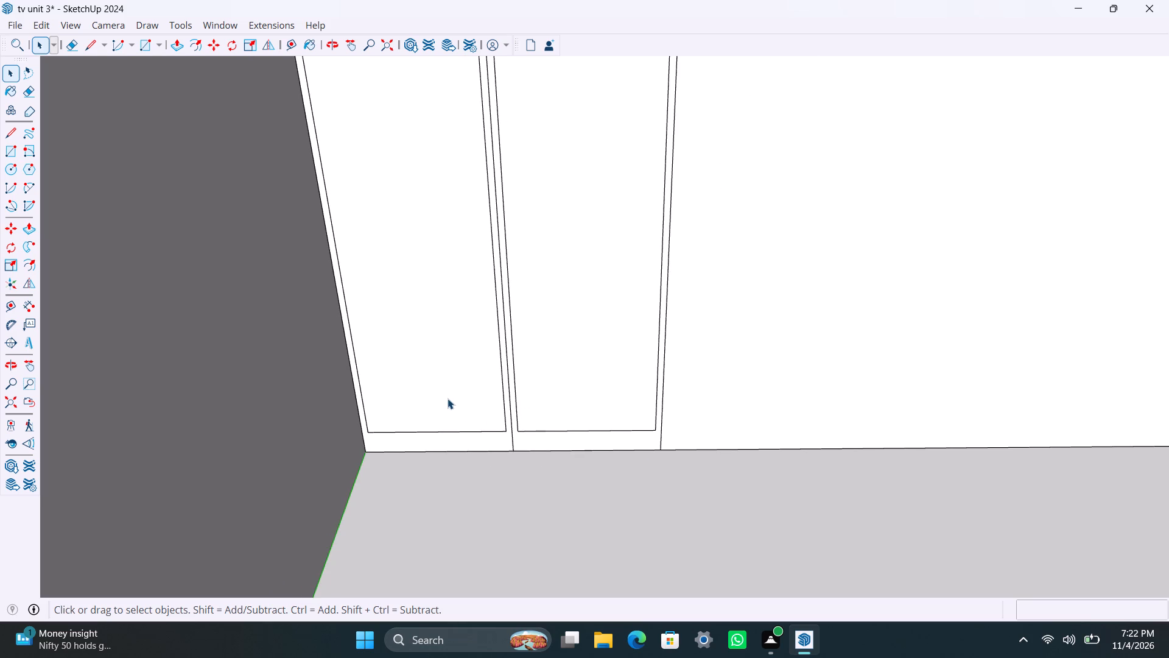
{"action": "scroll", "coordinate": [441, 398], "scroll_direction": "down", "scroll_amount": 4}
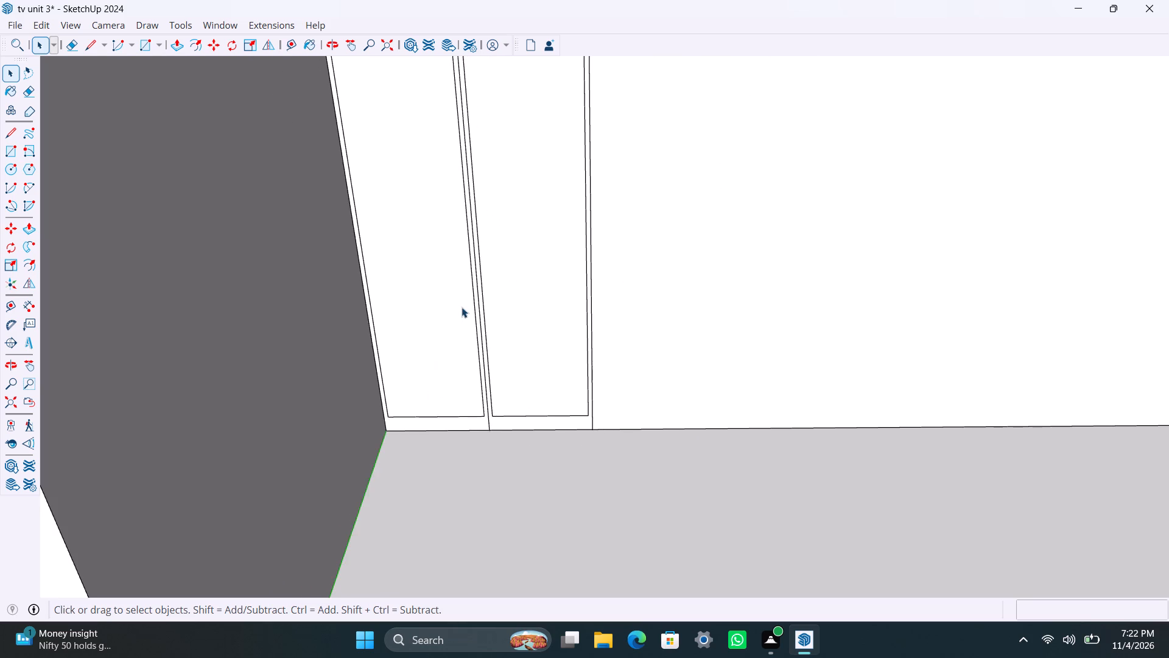
{"action": "scroll", "coordinate": [462, 306], "scroll_direction": "down", "scroll_amount": 6}
{"action": "middle_click_drag", "start_coordinate": [500, 294], "coordinate": [523, 575]}
{"action": "scroll", "coordinate": [460, 331], "scroll_direction": "up", "scroll_amount": 2}
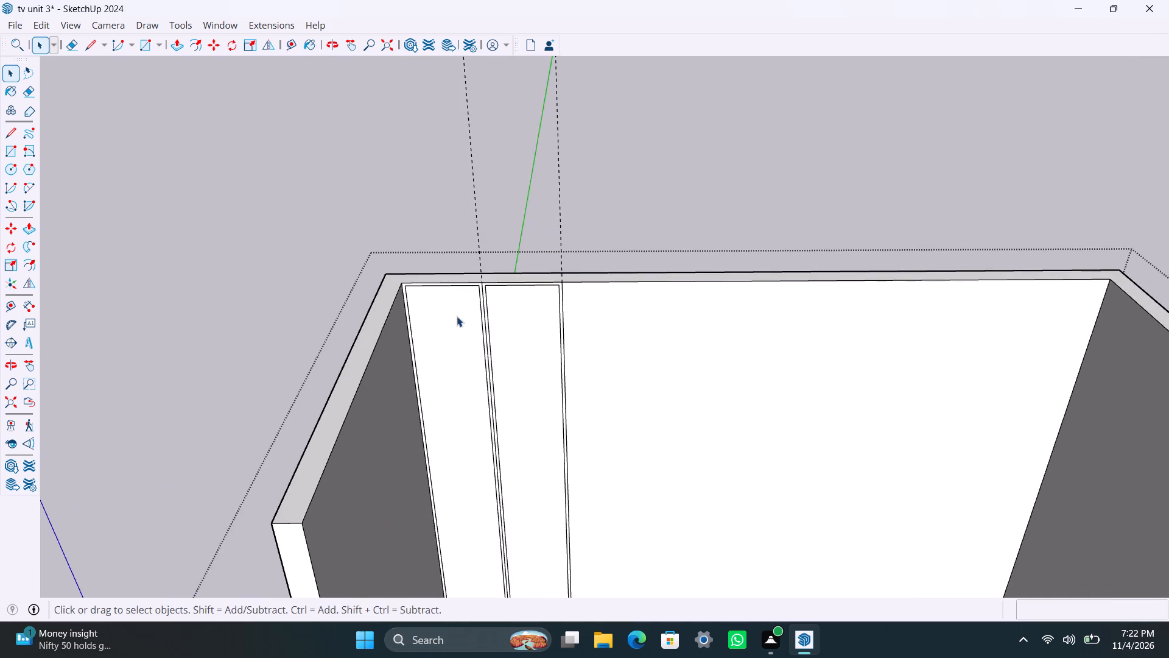
{"action": "scroll", "coordinate": [457, 316], "scroll_direction": "up", "scroll_amount": 7}
{"action": "left_click", "coordinate": [399, 267]}
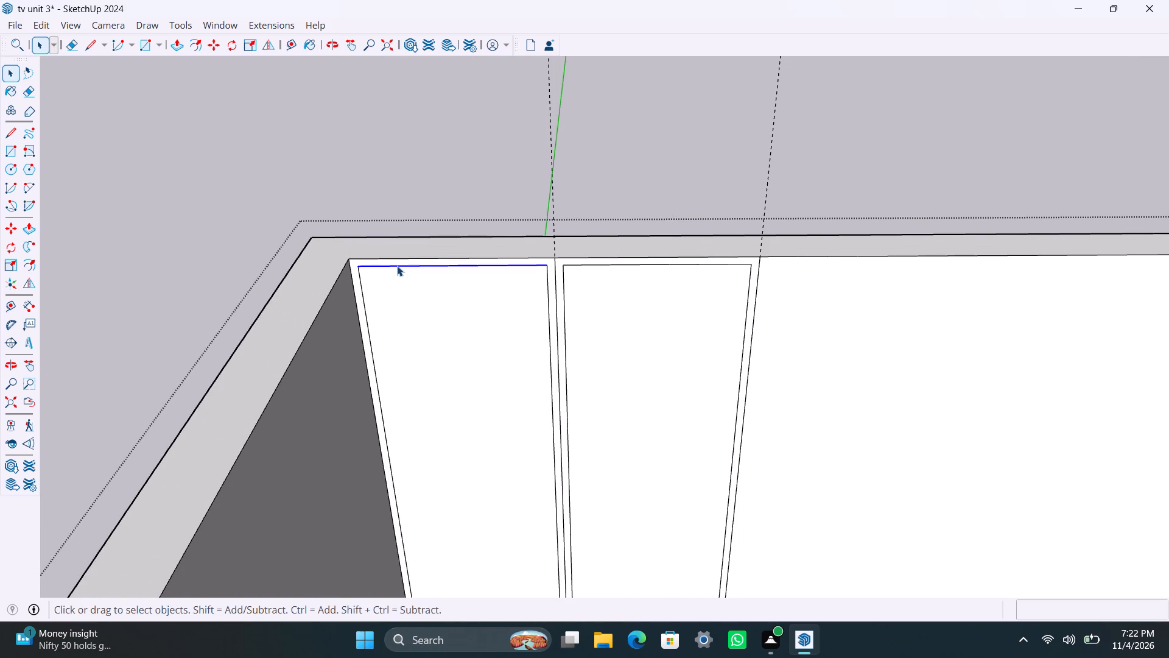
{"action": "key", "text": "m"}
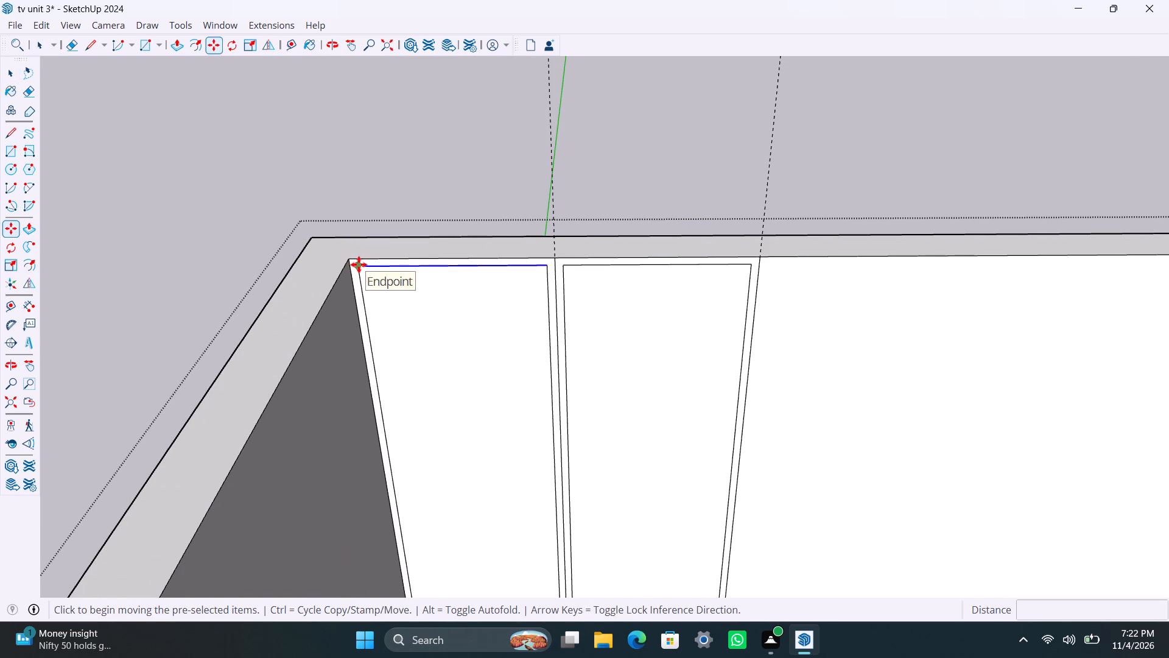
{"action": "left_click", "coordinate": [361, 267]}
{"action": "key", "text": "space"}
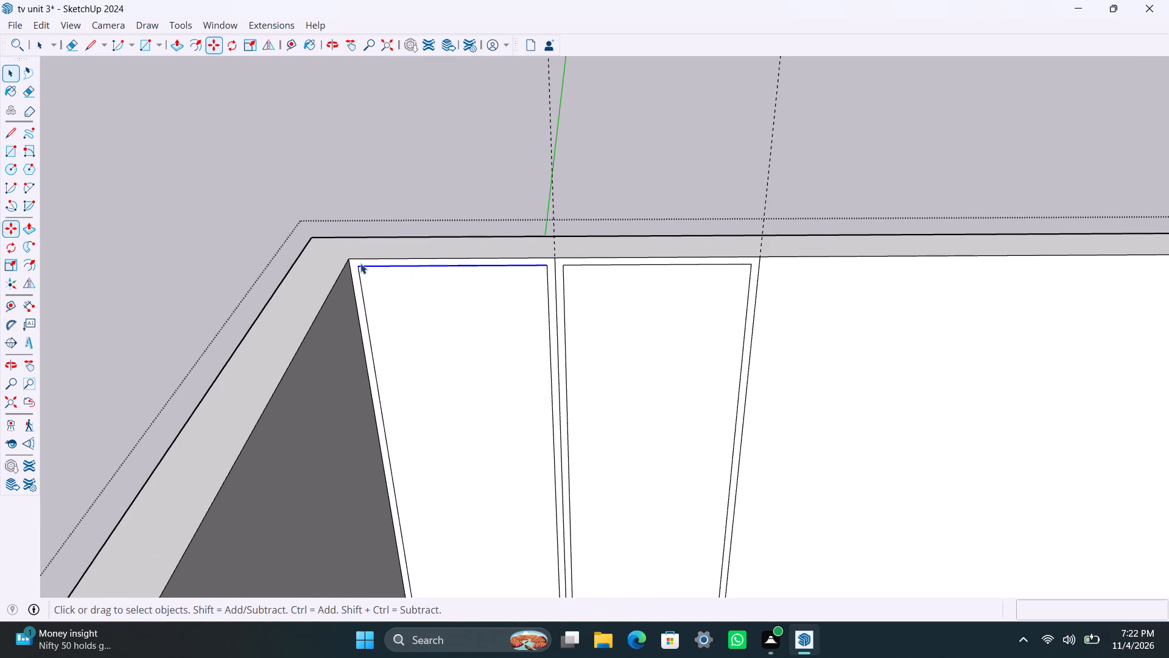
{"action": "key", "text": "m"}
{"action": "left_click", "coordinate": [362, 267]}
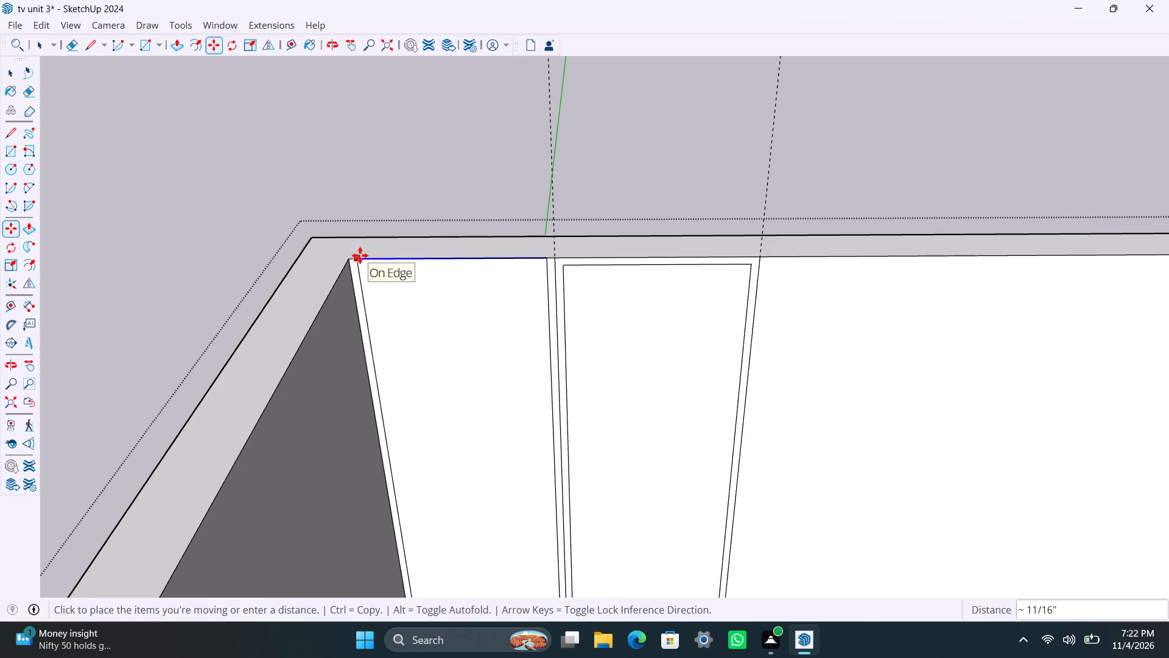
{"action": "left_click", "coordinate": [360, 258]}
{"action": "key", "text": "space"}
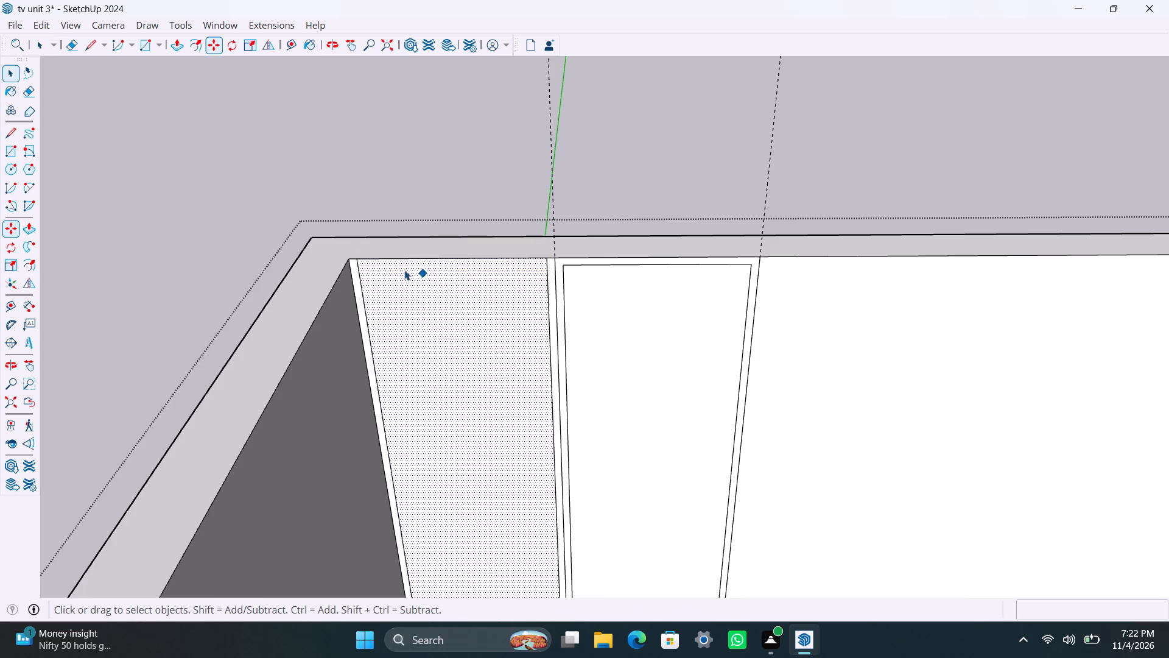
Copy the leftmost strip's top edge between the side frames 2" downward.
{"action": "left_click", "coordinate": [387, 263]}
{"action": "left_click", "coordinate": [371, 256]}
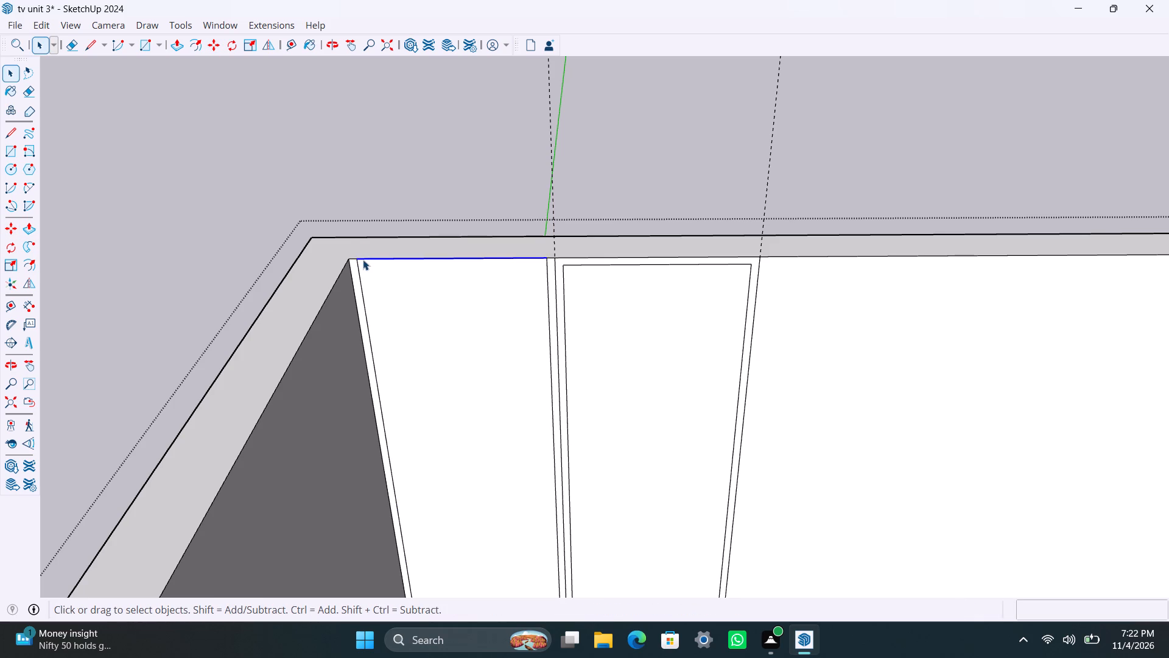
{"action": "key", "text": "m"}
{"action": "left_click_drag", "start_coordinate": [360, 261], "coordinate": [360, 267]}
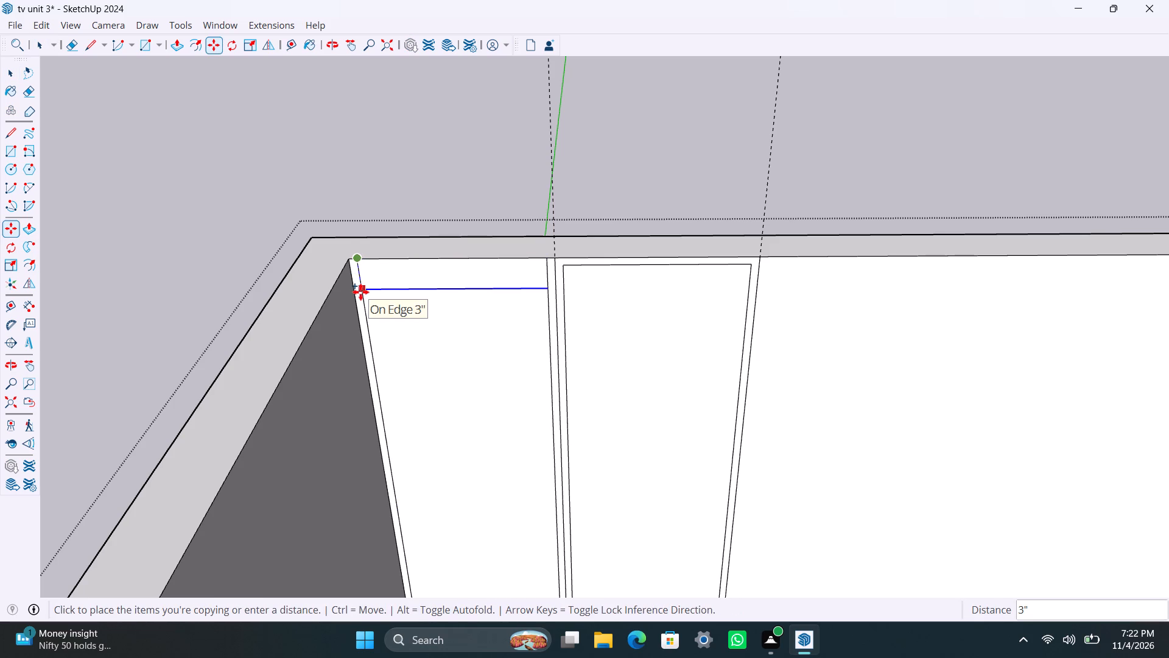
{"action": "type", "text": "2\""}
{"action": "key", "text": "Return"}
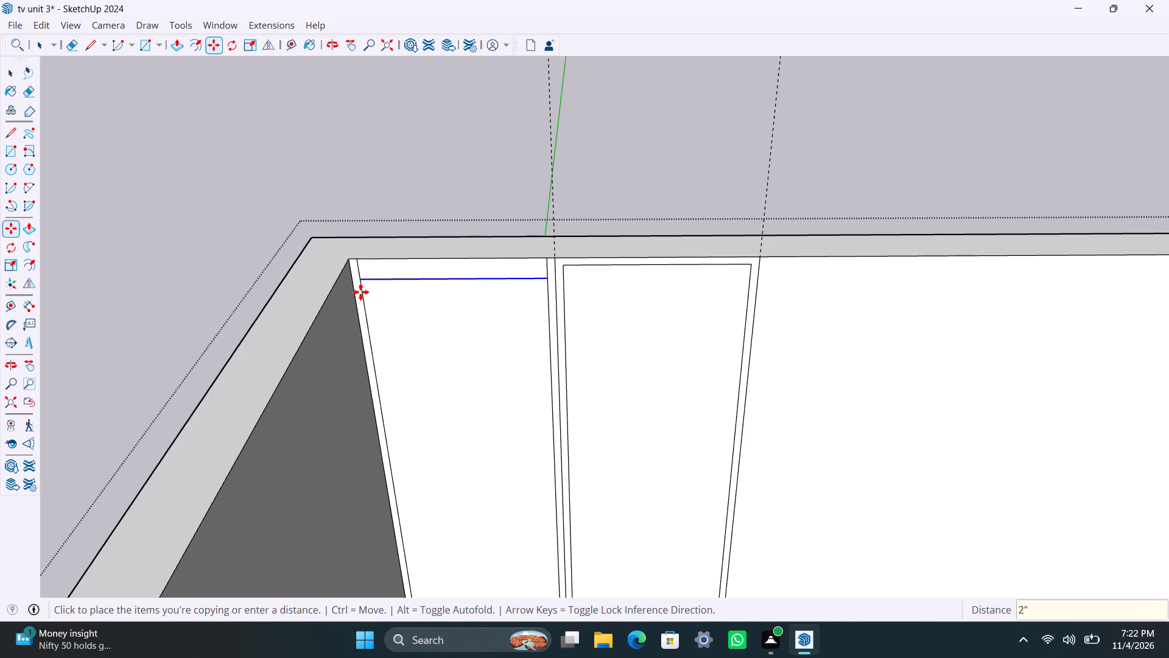
{"action": "key", "text": "space"}
Move the second strip's inner top line up onto the rear wall's top edge.
{"action": "left_click", "coordinate": [574, 266]}
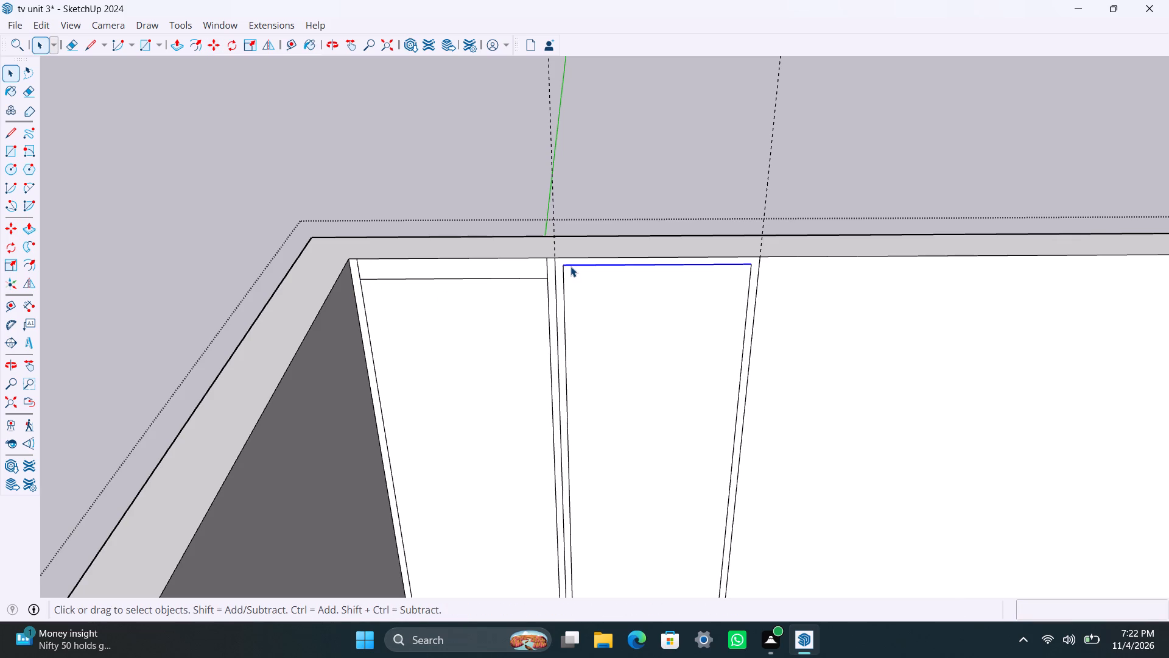
{"action": "key", "text": "m"}
{"action": "left_click", "coordinate": [566, 267]}
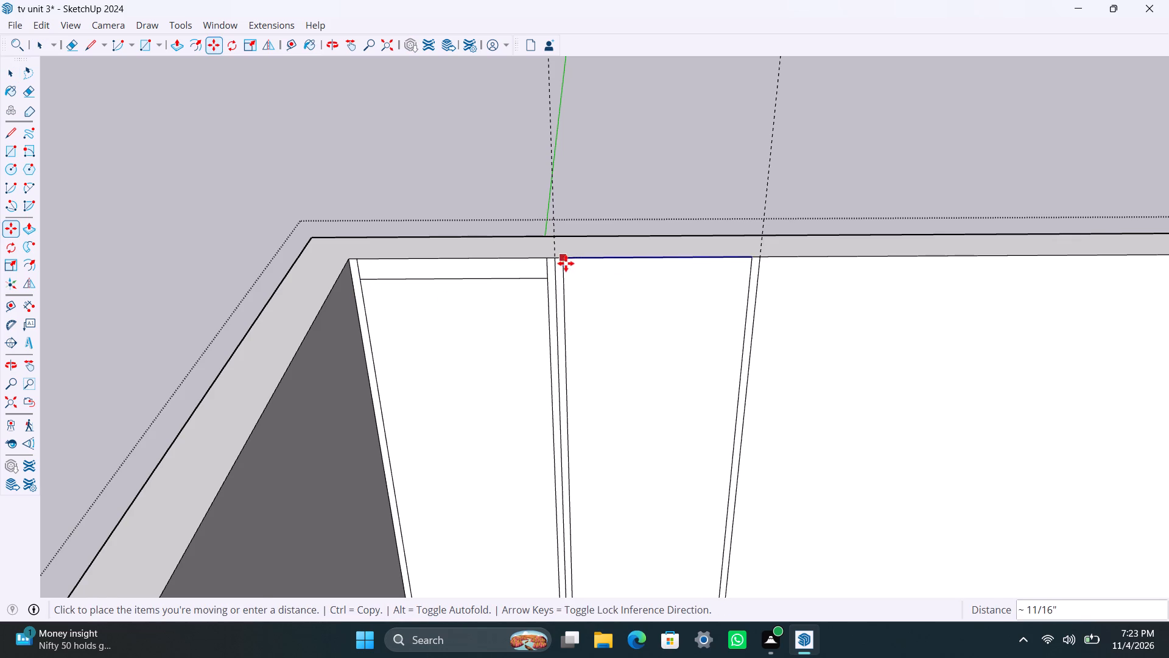
{"action": "left_click", "coordinate": [566, 258]}
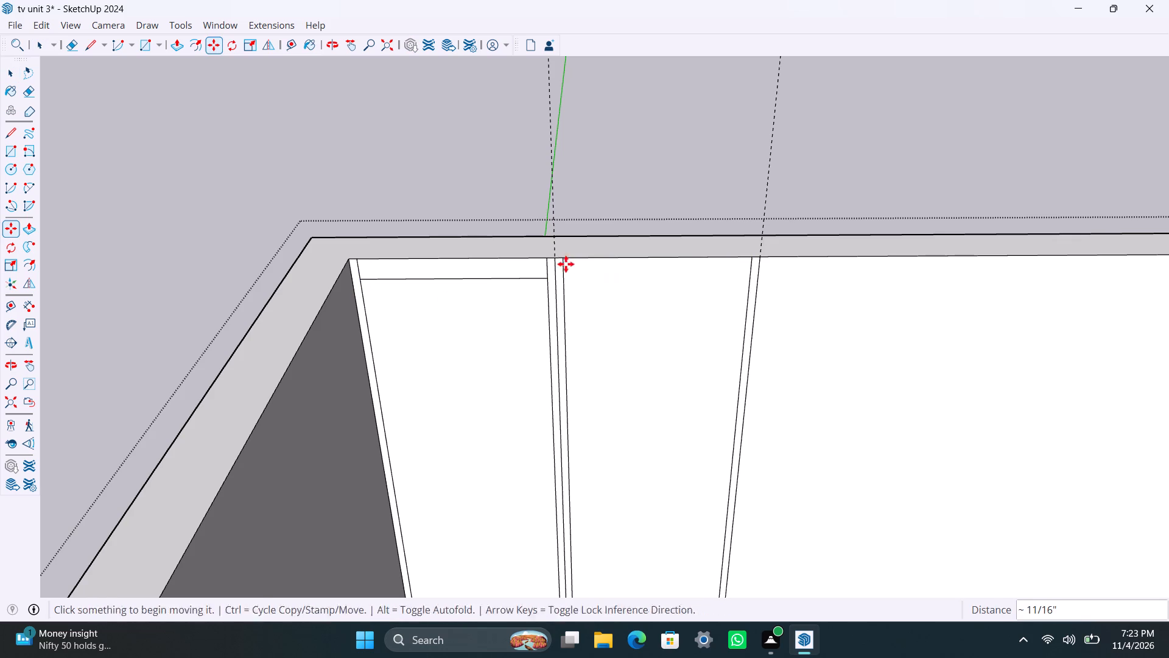
{"action": "key", "text": "space"}
Copy the second strip's top edge between the side frames 2" downward.
{"action": "left_click", "coordinate": [581, 262]}
{"action": "left_click", "coordinate": [574, 260]}
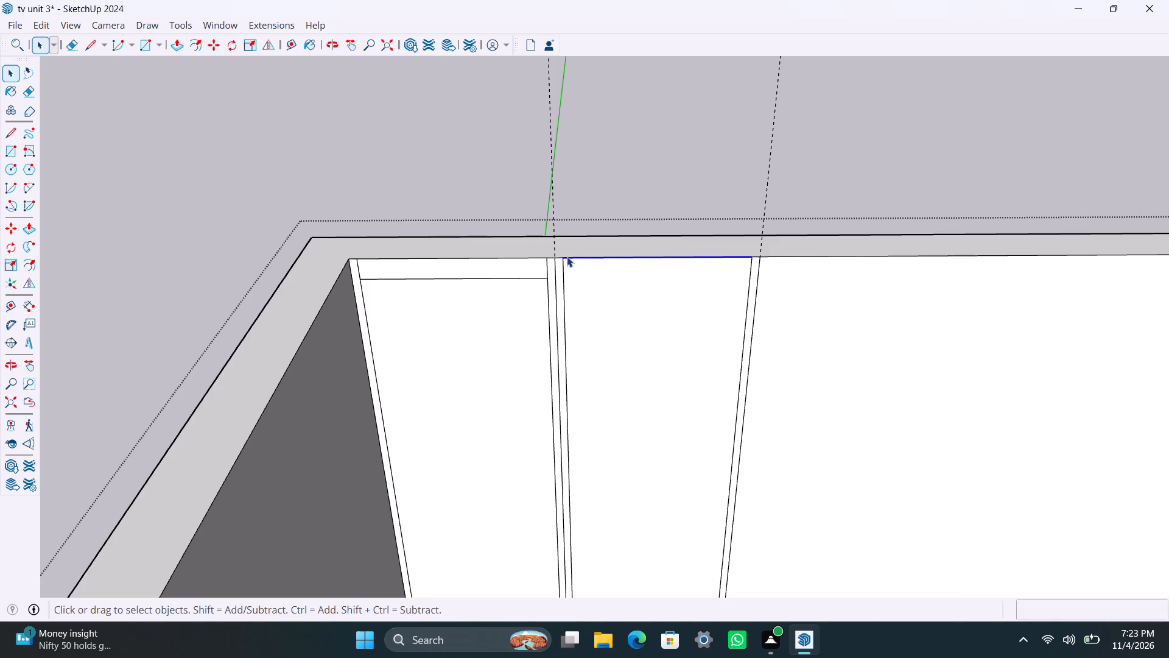
{"action": "key", "text": "m"}
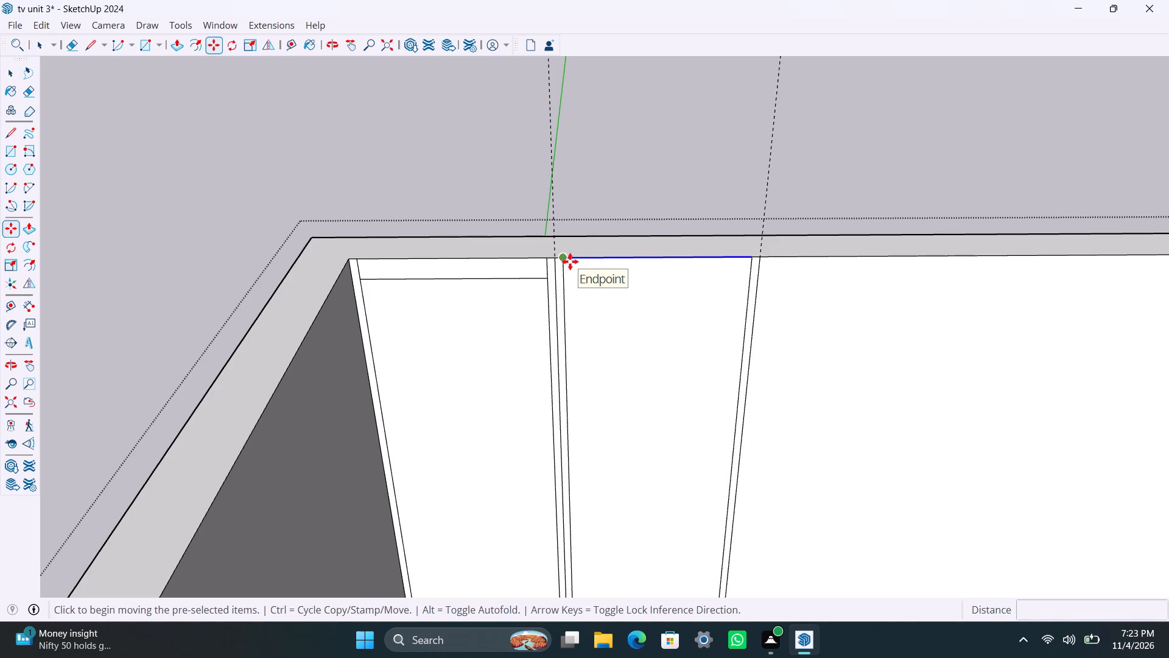
{"action": "left_click", "coordinate": [570, 261]}
{"action": "left_click", "coordinate": [567, 278]}
{"action": "key", "text": "2"}
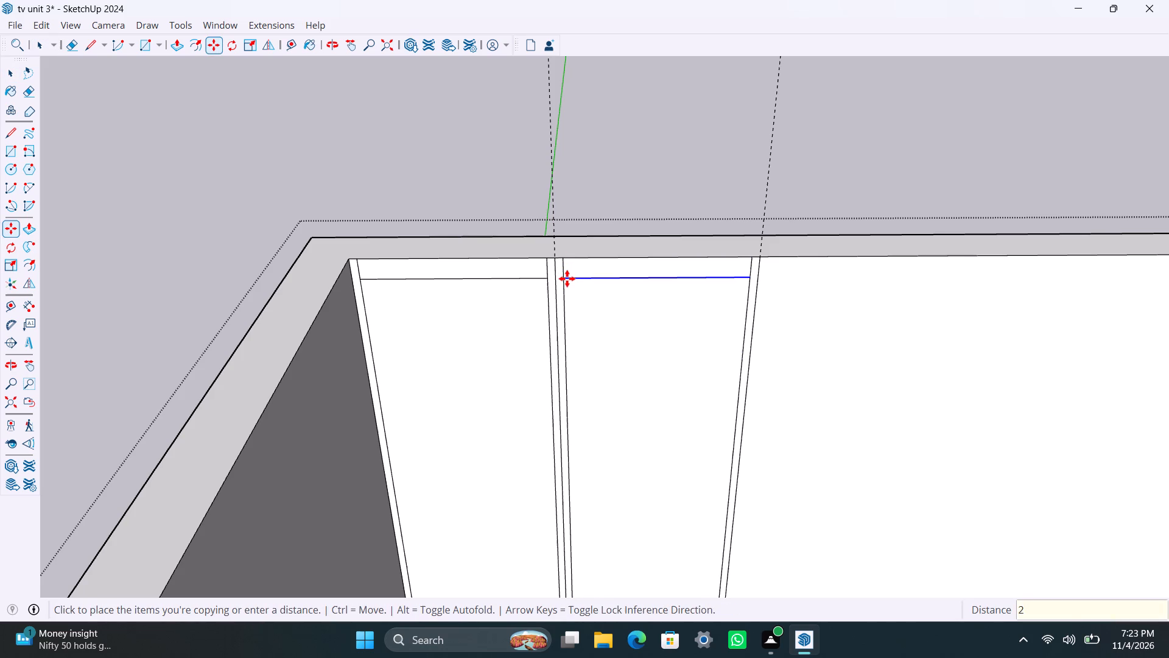
{"action": "key", "text": "shift+quotedbl"}
{"action": "key", "text": "Return"}
{"action": "key", "text": "space"}
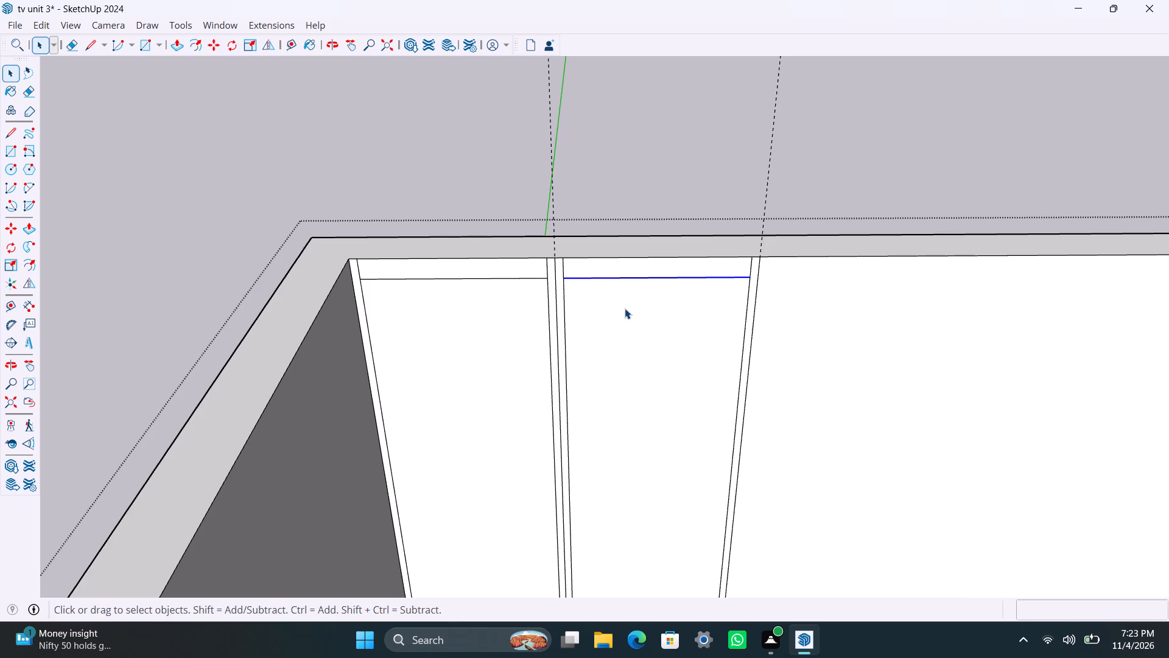
Delete the short segment of the second strip's left inner frame line above the 2" line.
{"action": "scroll", "coordinate": [572, 291], "scroll_direction": "up", "scroll_amount": 5}
{"action": "key", "text": "space"}
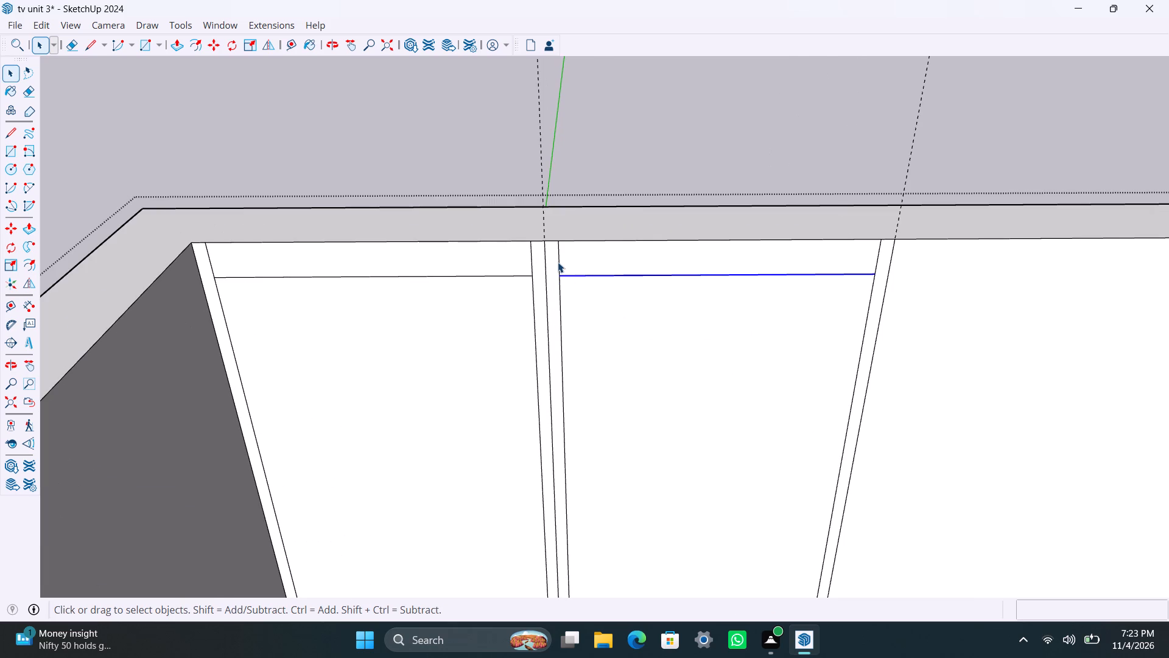
{"action": "left_click", "coordinate": [559, 262]}
{"action": "left_click", "coordinate": [558, 263]}
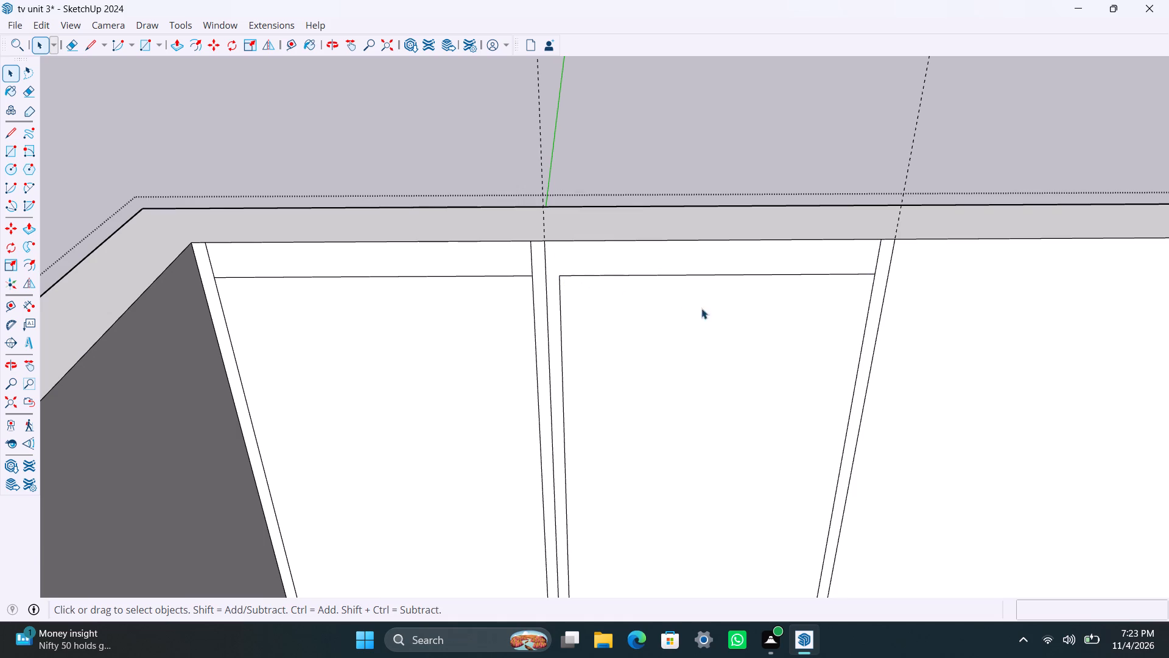
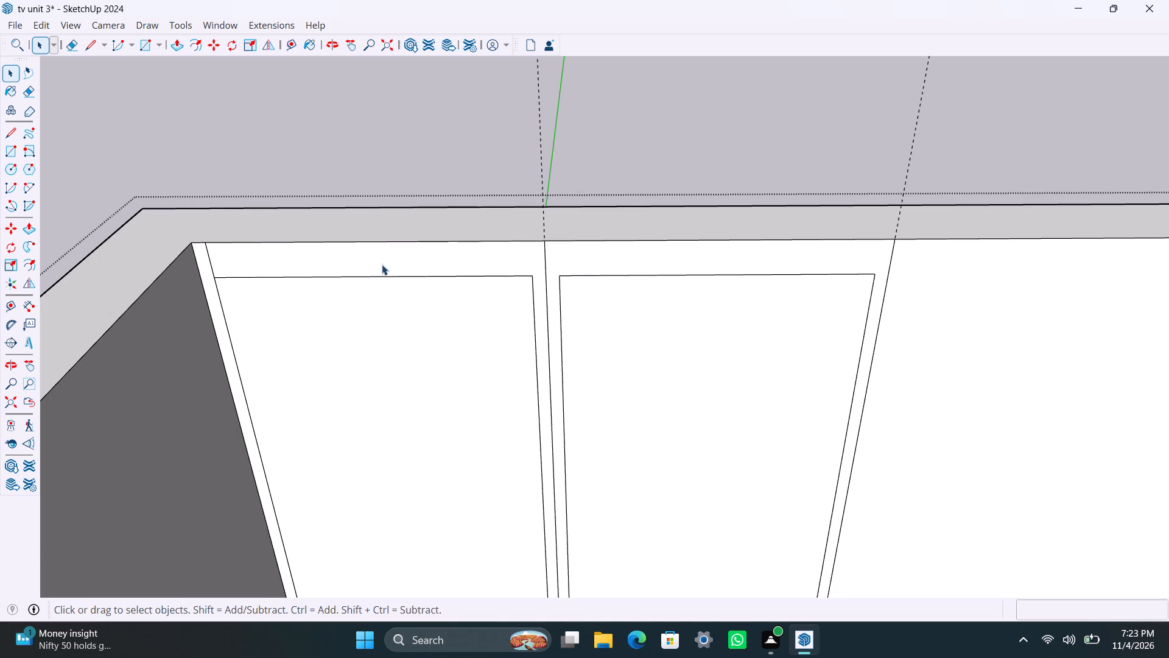
Delete the short segment of the leftmost strip's left inner frame line above the 2" line.
{"action": "left_click", "coordinate": [213, 271]}
{"action": "key", "text": "Delete"}
Save the model.
{"action": "scroll", "coordinate": [452, 397], "scroll_direction": "down", "scroll_amount": 20}
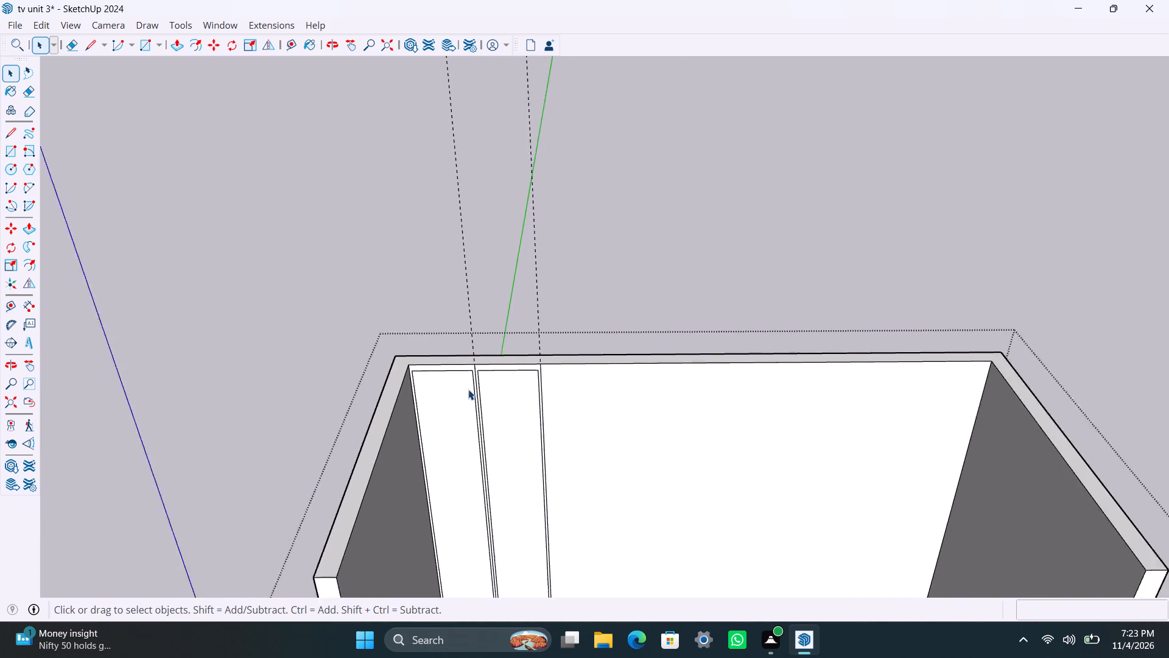
{"action": "middle_click_drag", "start_coordinate": [507, 431], "coordinate": [554, 308]}
{"action": "key", "text": "ctrl+s"}
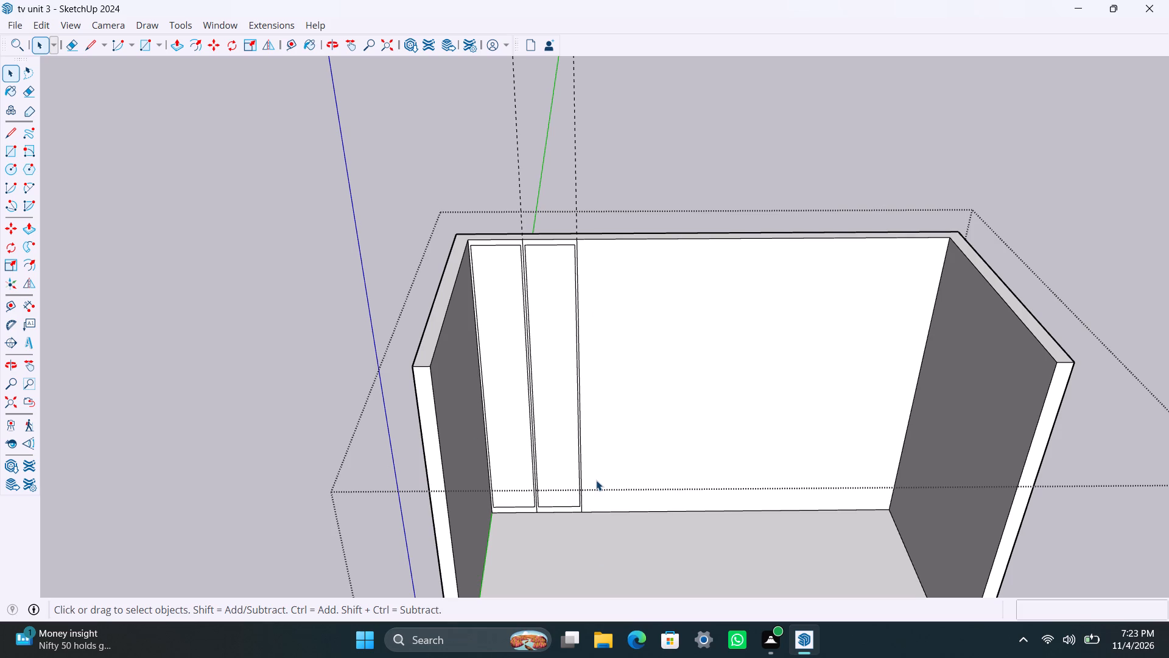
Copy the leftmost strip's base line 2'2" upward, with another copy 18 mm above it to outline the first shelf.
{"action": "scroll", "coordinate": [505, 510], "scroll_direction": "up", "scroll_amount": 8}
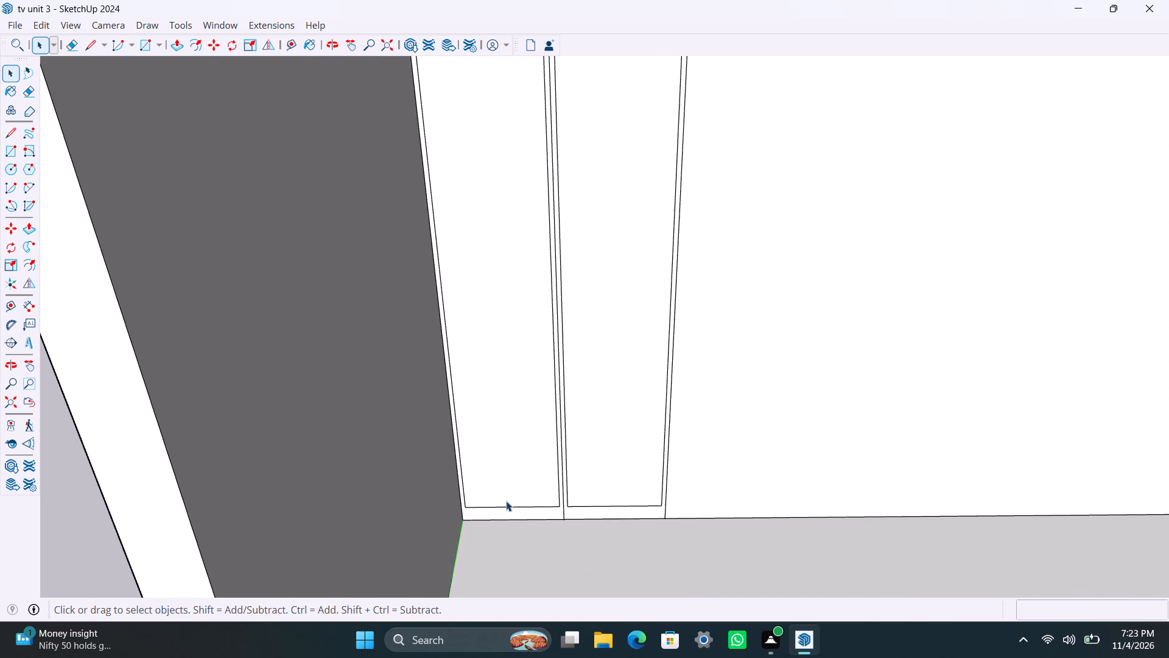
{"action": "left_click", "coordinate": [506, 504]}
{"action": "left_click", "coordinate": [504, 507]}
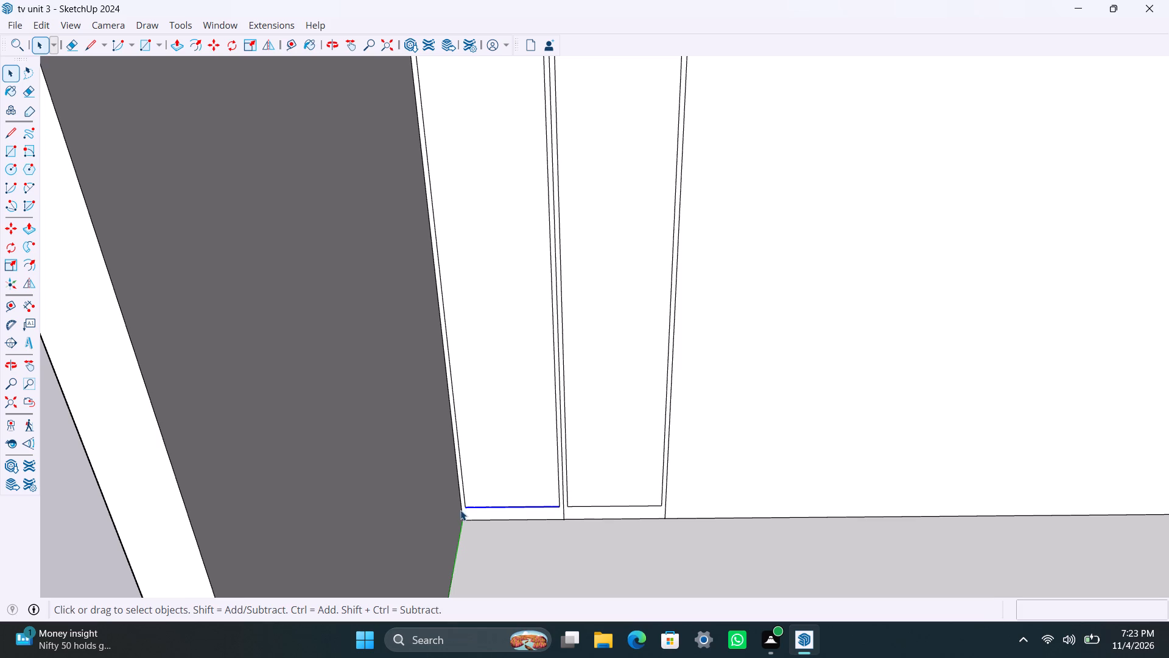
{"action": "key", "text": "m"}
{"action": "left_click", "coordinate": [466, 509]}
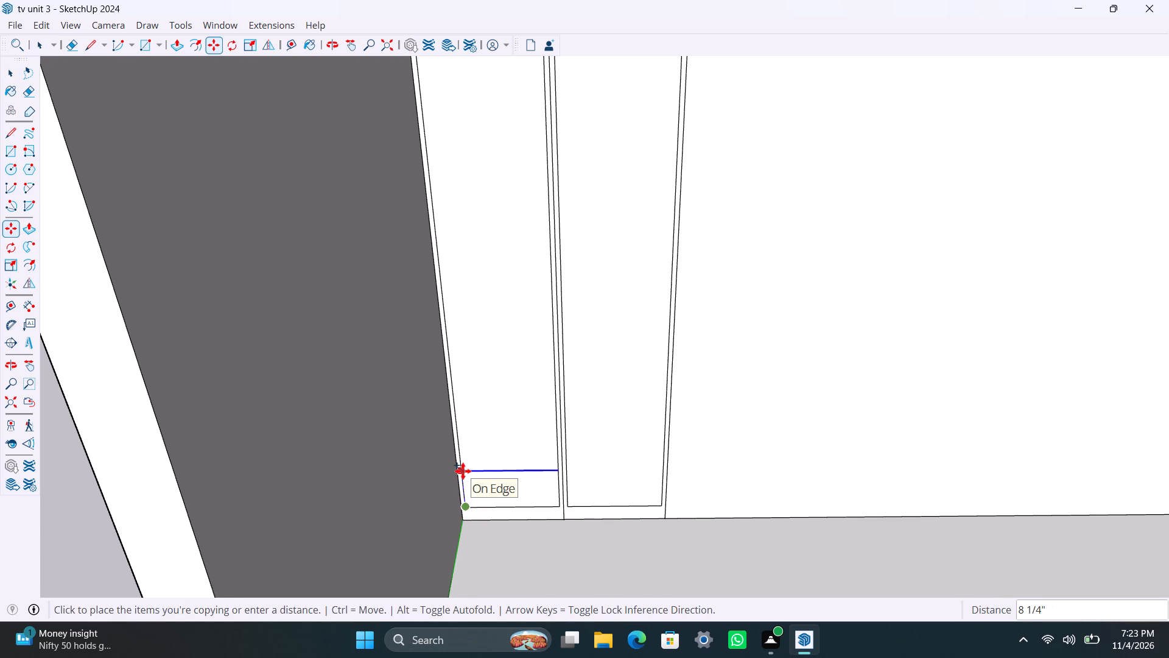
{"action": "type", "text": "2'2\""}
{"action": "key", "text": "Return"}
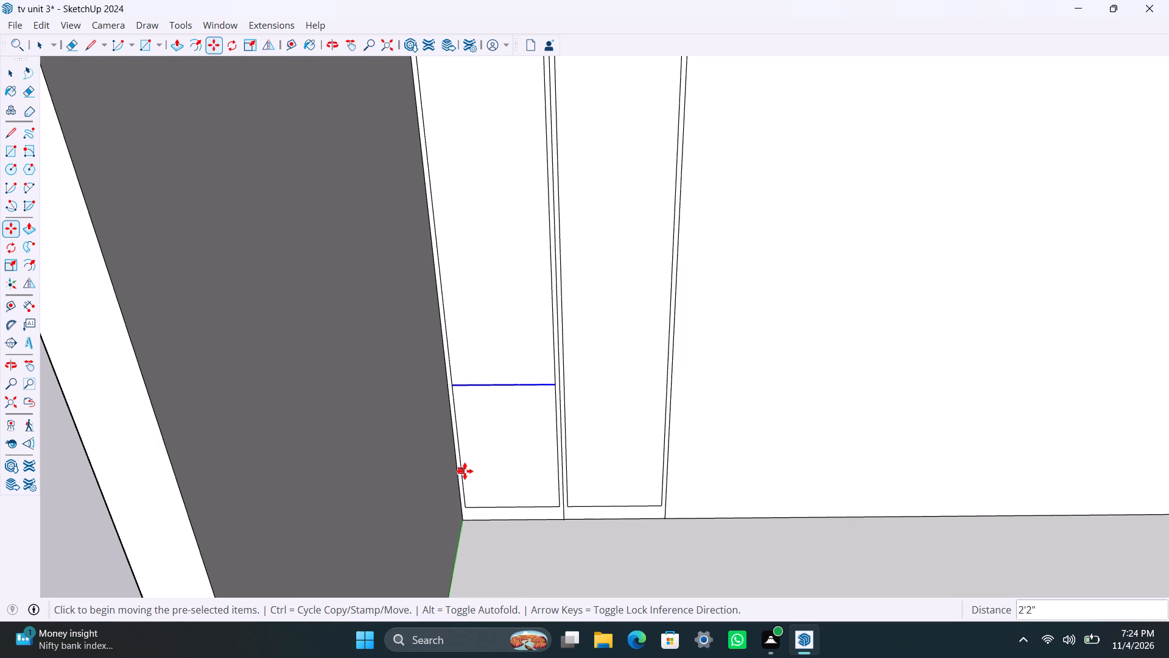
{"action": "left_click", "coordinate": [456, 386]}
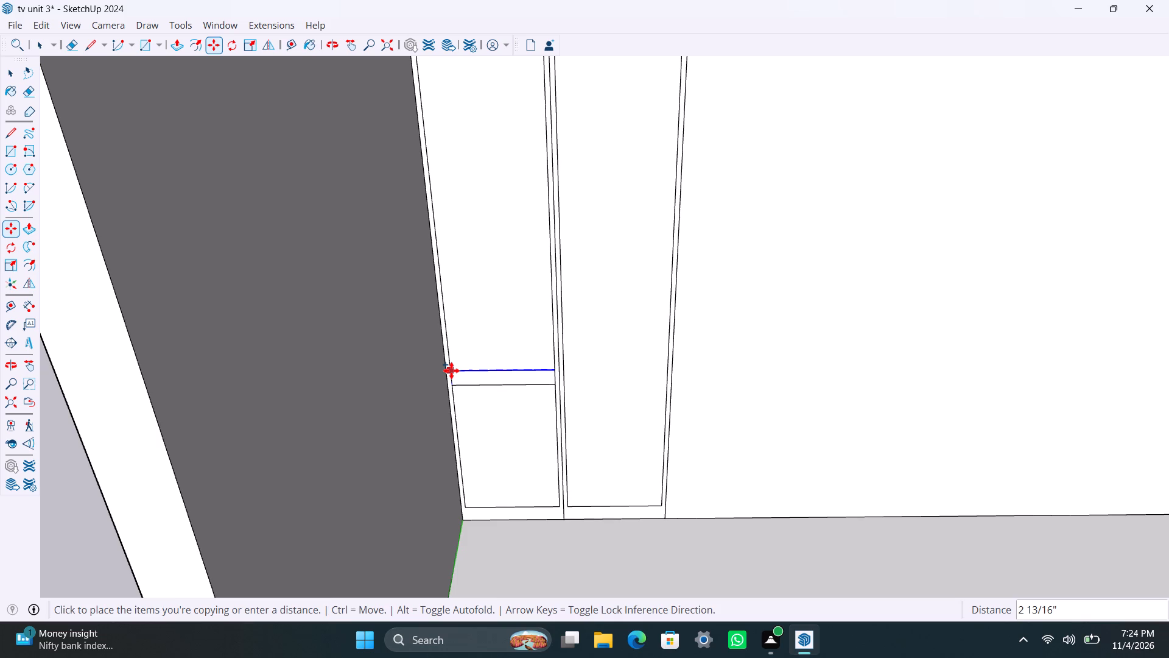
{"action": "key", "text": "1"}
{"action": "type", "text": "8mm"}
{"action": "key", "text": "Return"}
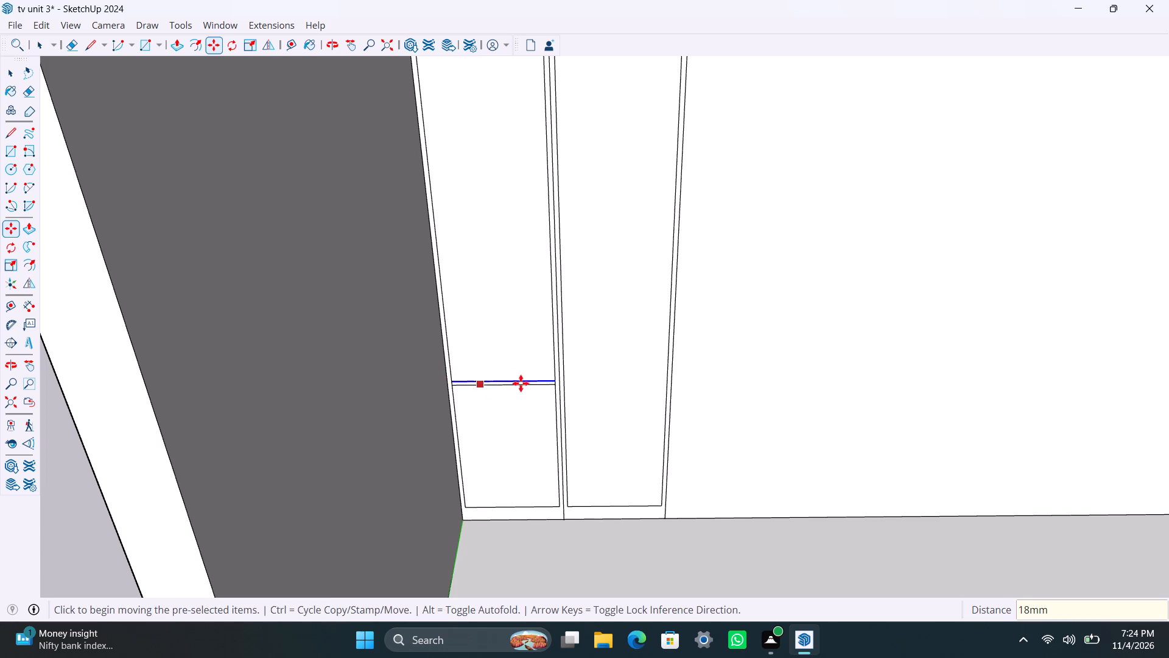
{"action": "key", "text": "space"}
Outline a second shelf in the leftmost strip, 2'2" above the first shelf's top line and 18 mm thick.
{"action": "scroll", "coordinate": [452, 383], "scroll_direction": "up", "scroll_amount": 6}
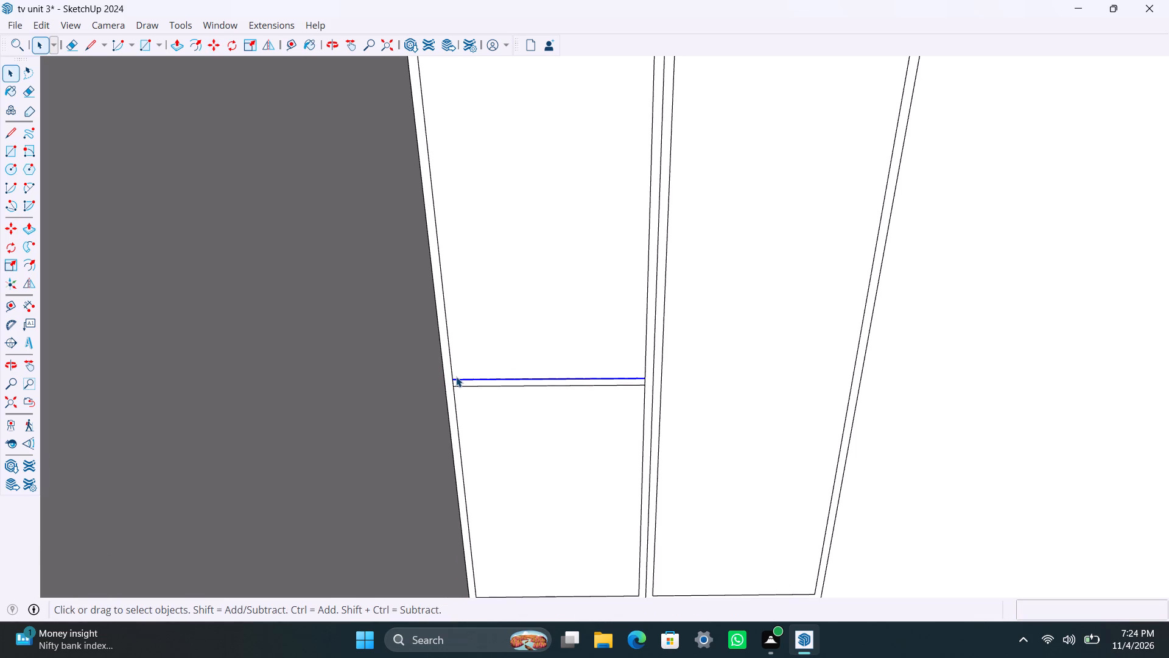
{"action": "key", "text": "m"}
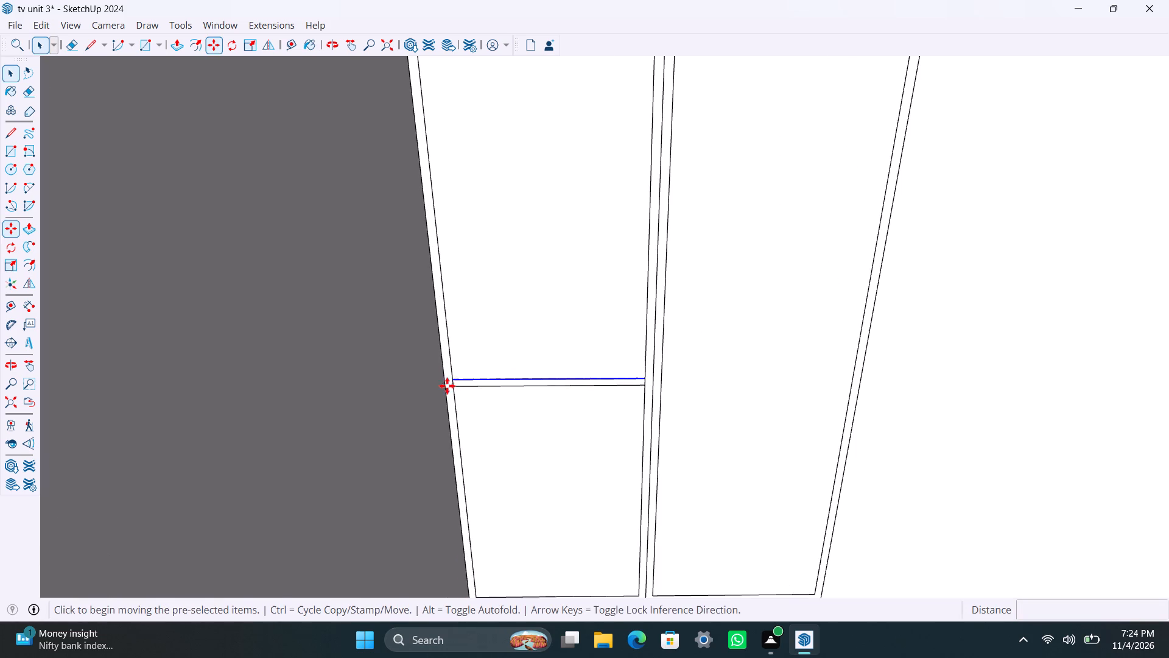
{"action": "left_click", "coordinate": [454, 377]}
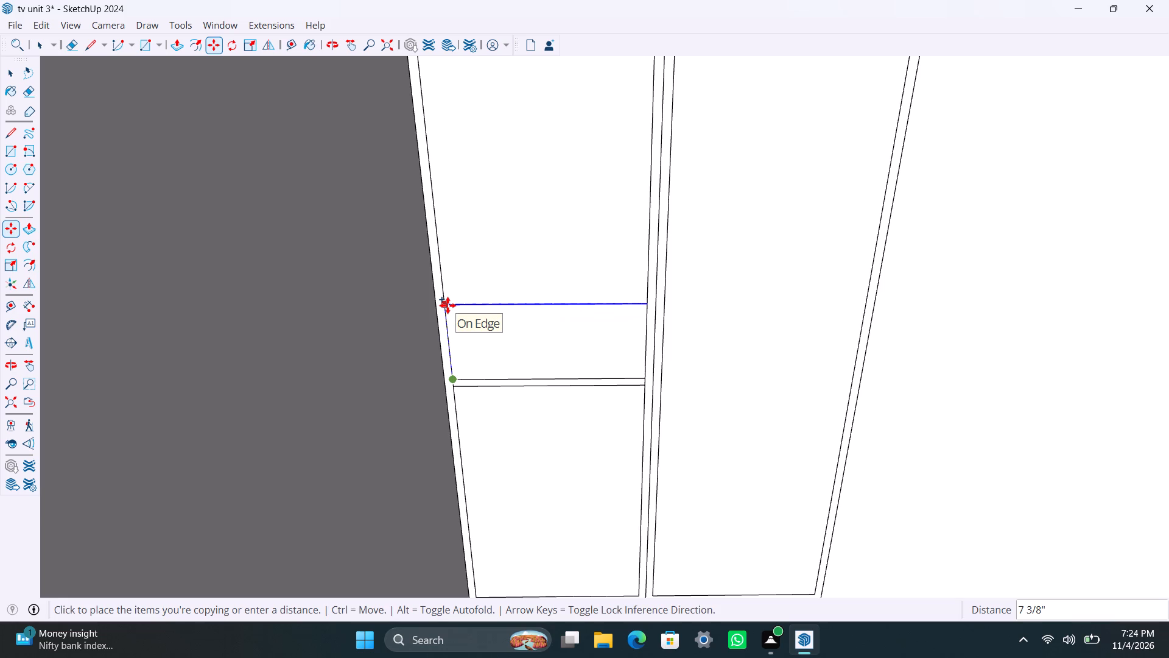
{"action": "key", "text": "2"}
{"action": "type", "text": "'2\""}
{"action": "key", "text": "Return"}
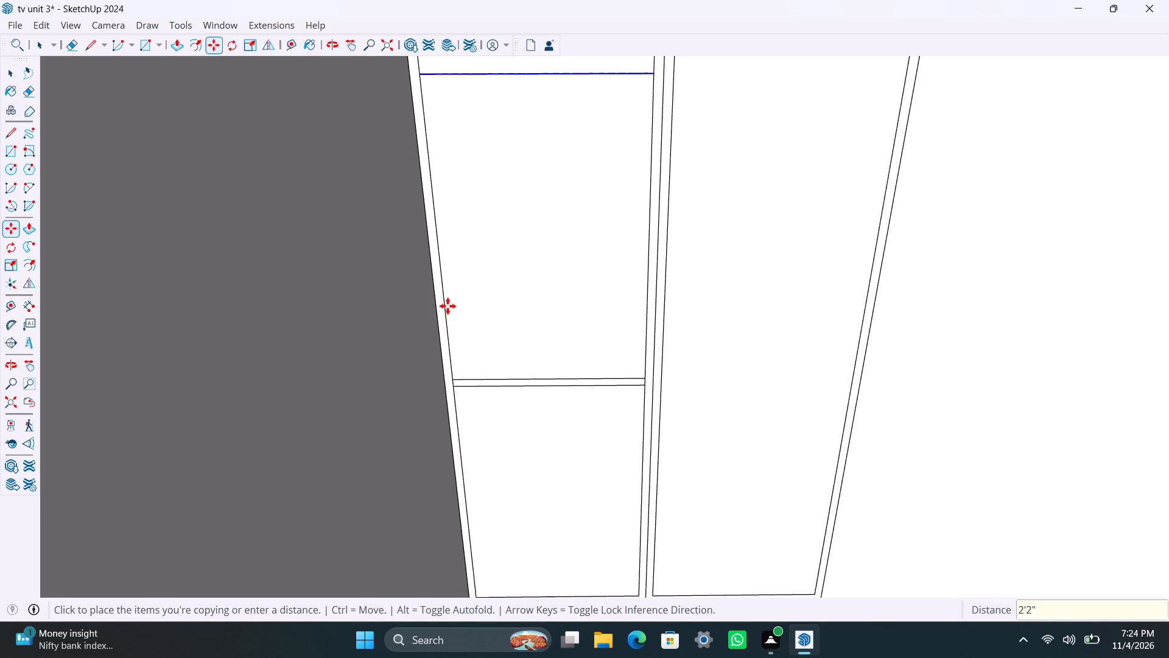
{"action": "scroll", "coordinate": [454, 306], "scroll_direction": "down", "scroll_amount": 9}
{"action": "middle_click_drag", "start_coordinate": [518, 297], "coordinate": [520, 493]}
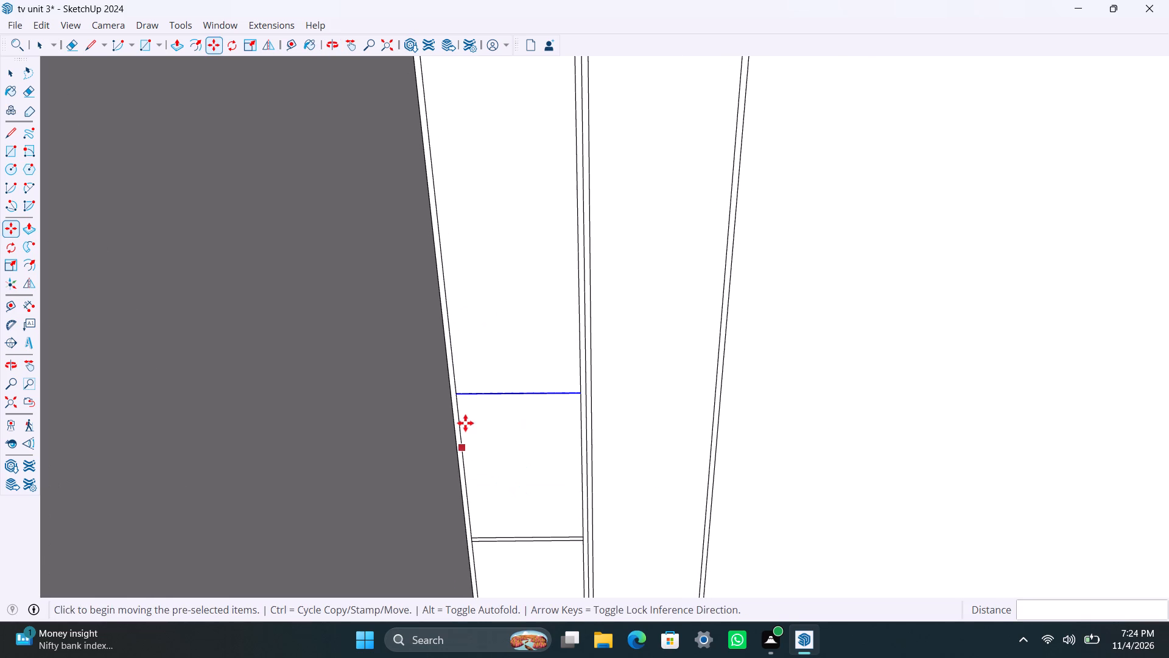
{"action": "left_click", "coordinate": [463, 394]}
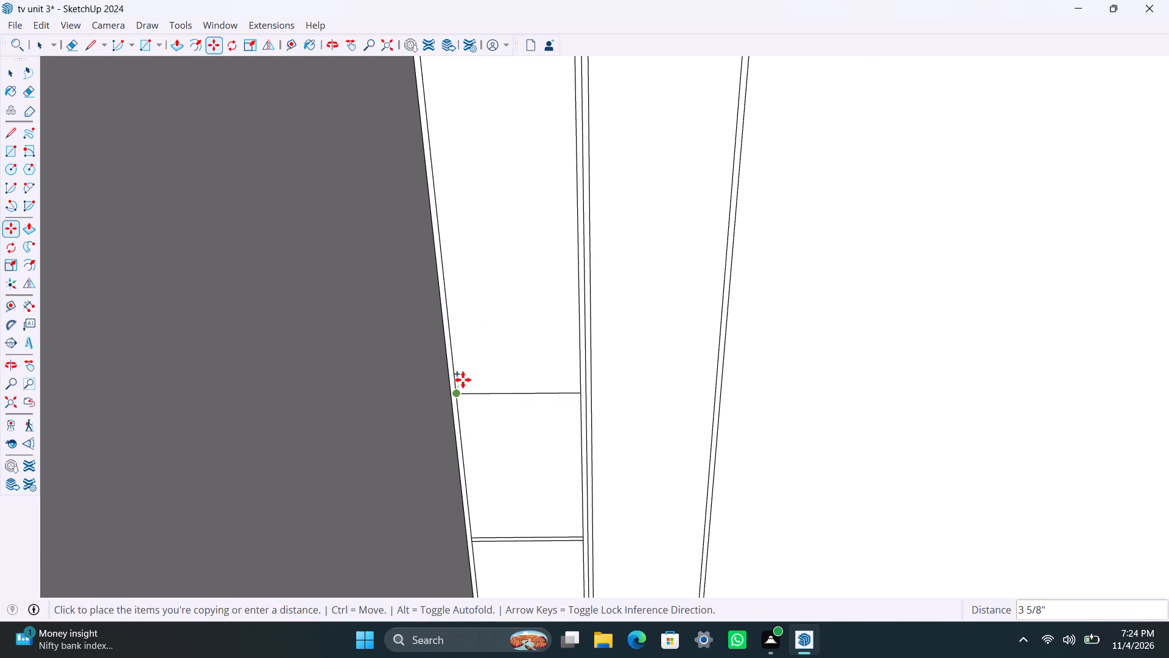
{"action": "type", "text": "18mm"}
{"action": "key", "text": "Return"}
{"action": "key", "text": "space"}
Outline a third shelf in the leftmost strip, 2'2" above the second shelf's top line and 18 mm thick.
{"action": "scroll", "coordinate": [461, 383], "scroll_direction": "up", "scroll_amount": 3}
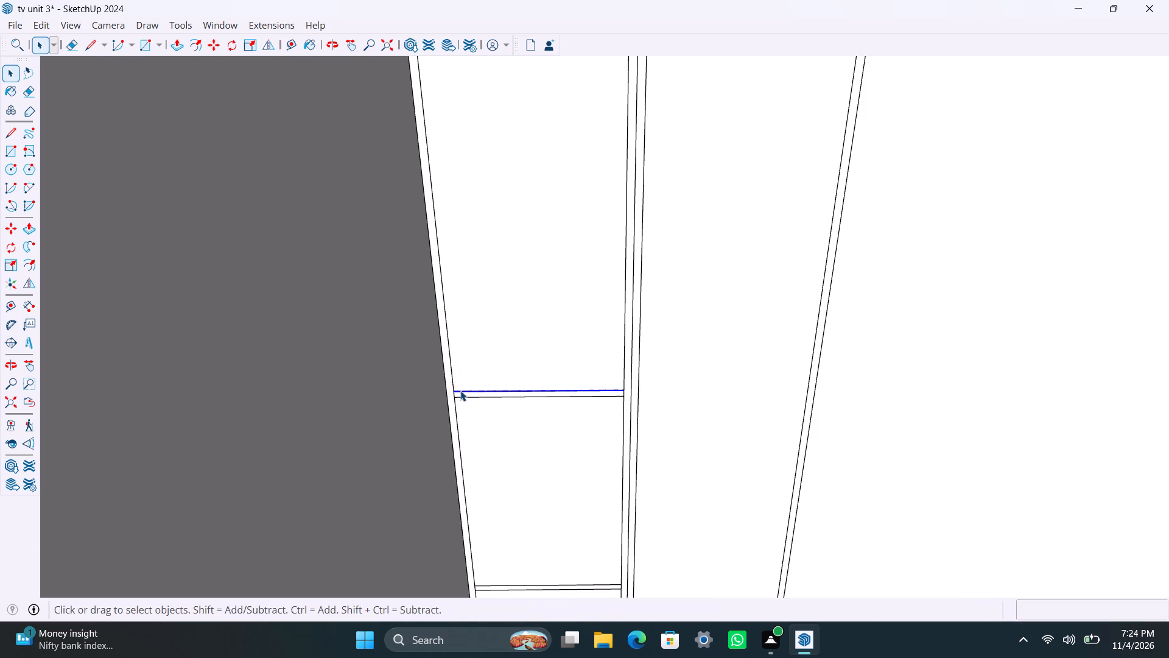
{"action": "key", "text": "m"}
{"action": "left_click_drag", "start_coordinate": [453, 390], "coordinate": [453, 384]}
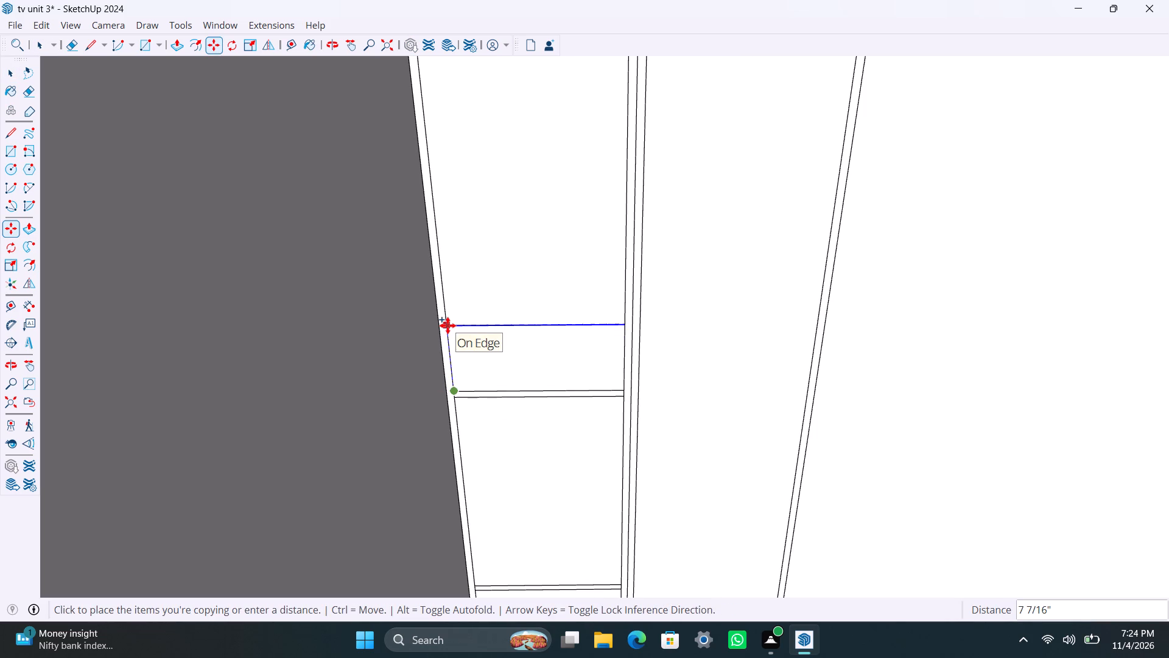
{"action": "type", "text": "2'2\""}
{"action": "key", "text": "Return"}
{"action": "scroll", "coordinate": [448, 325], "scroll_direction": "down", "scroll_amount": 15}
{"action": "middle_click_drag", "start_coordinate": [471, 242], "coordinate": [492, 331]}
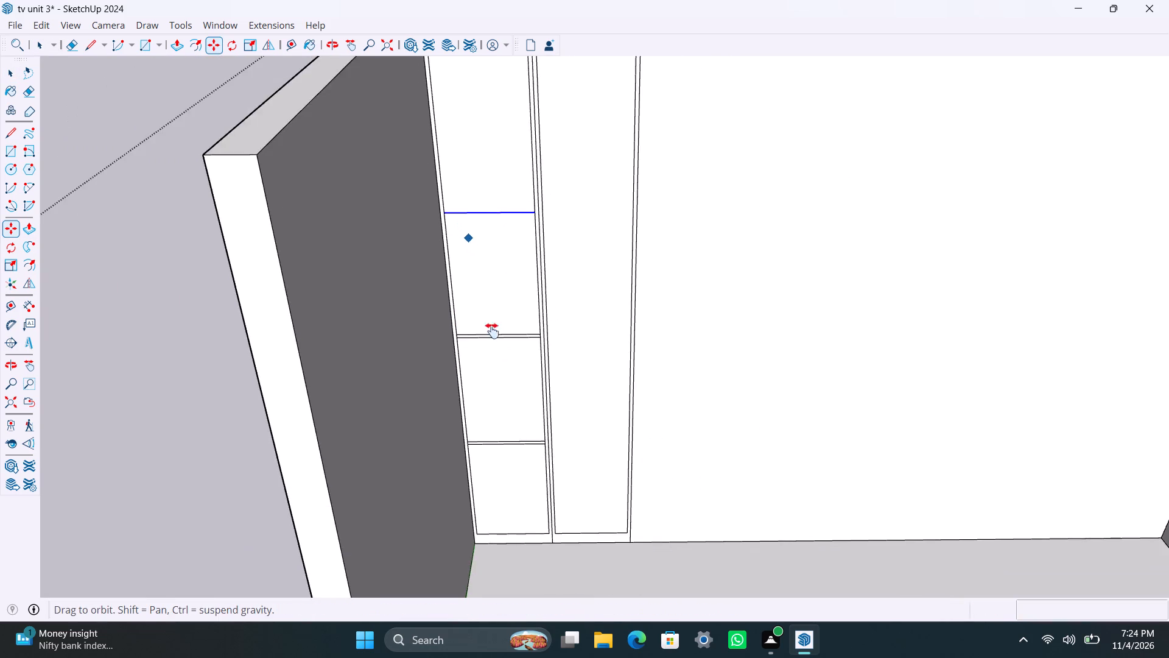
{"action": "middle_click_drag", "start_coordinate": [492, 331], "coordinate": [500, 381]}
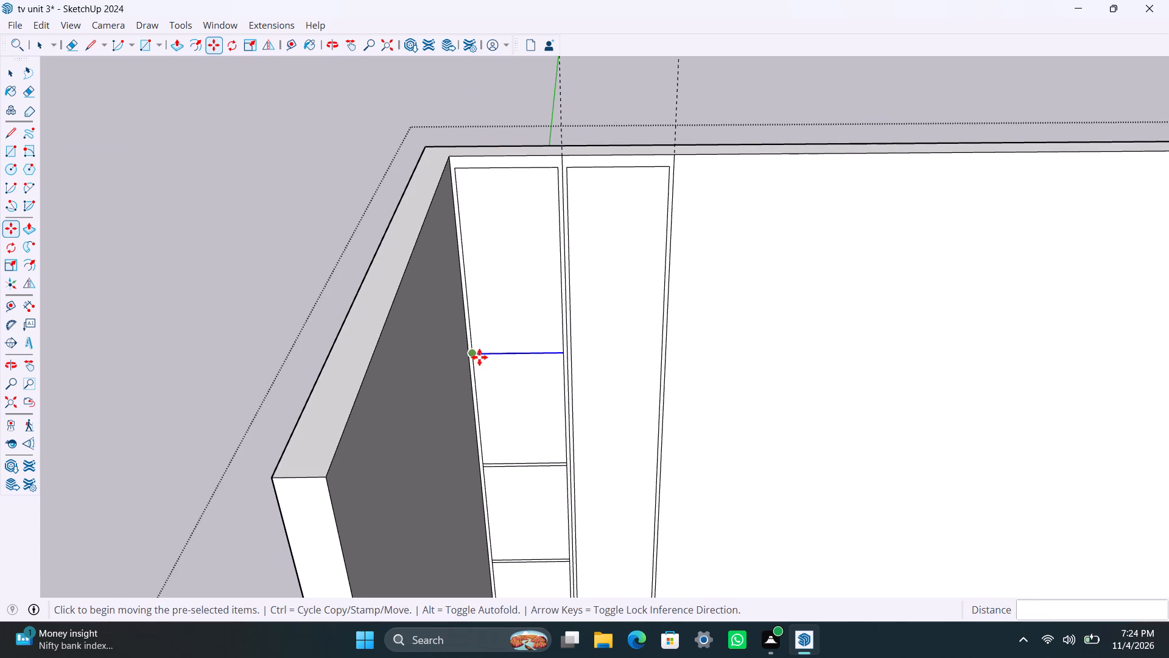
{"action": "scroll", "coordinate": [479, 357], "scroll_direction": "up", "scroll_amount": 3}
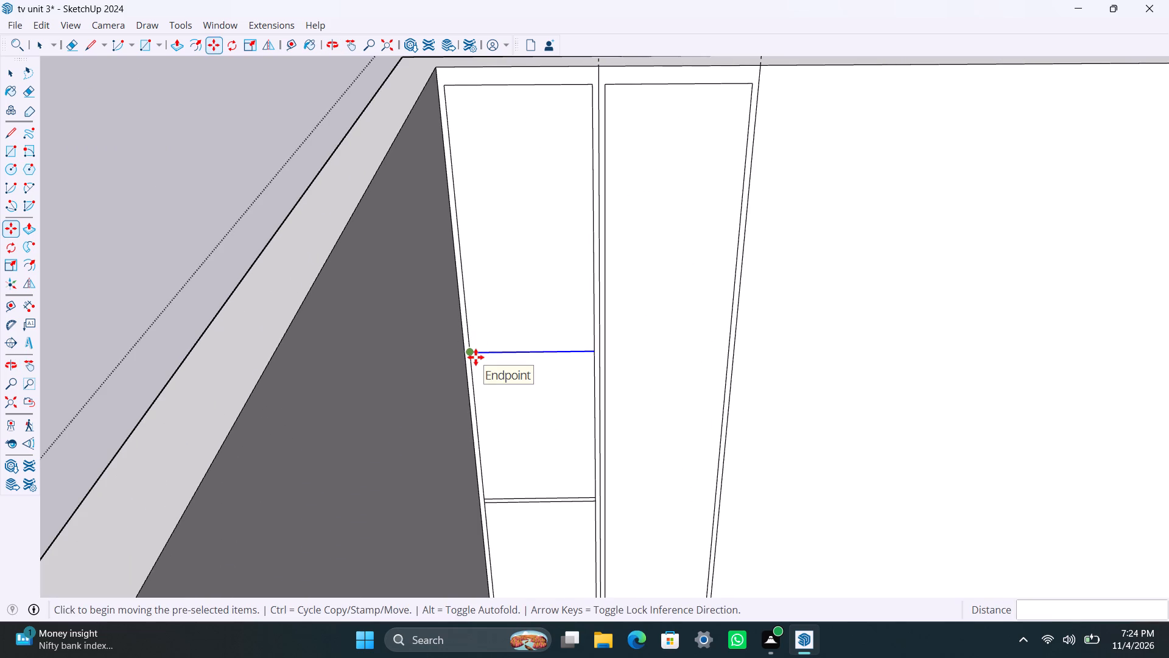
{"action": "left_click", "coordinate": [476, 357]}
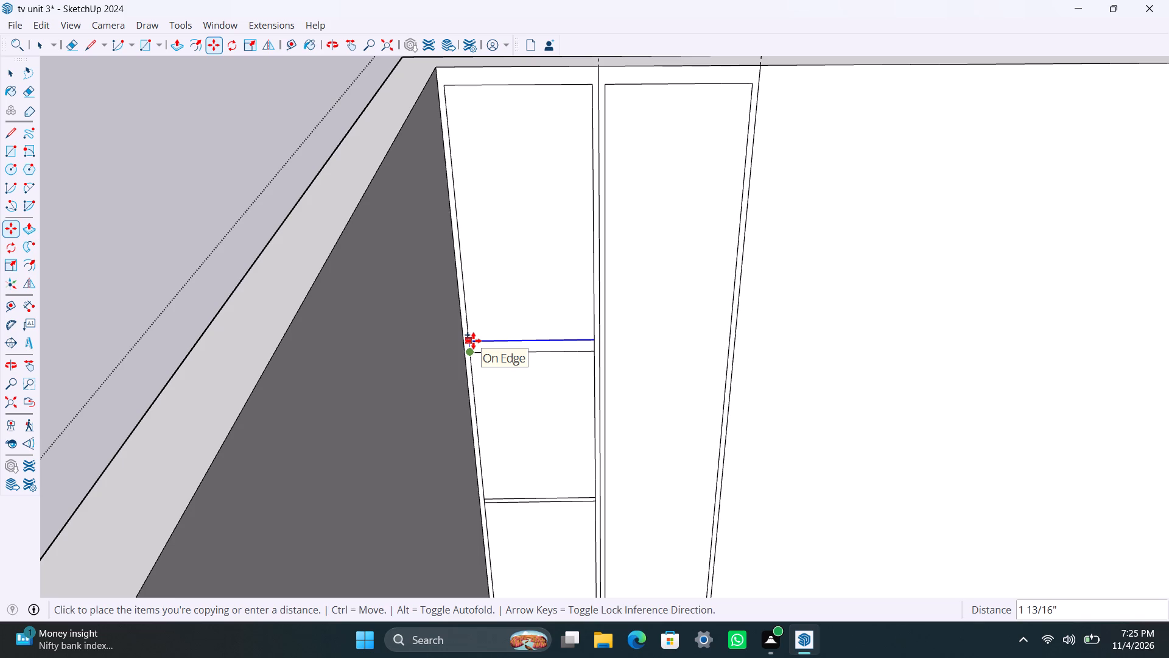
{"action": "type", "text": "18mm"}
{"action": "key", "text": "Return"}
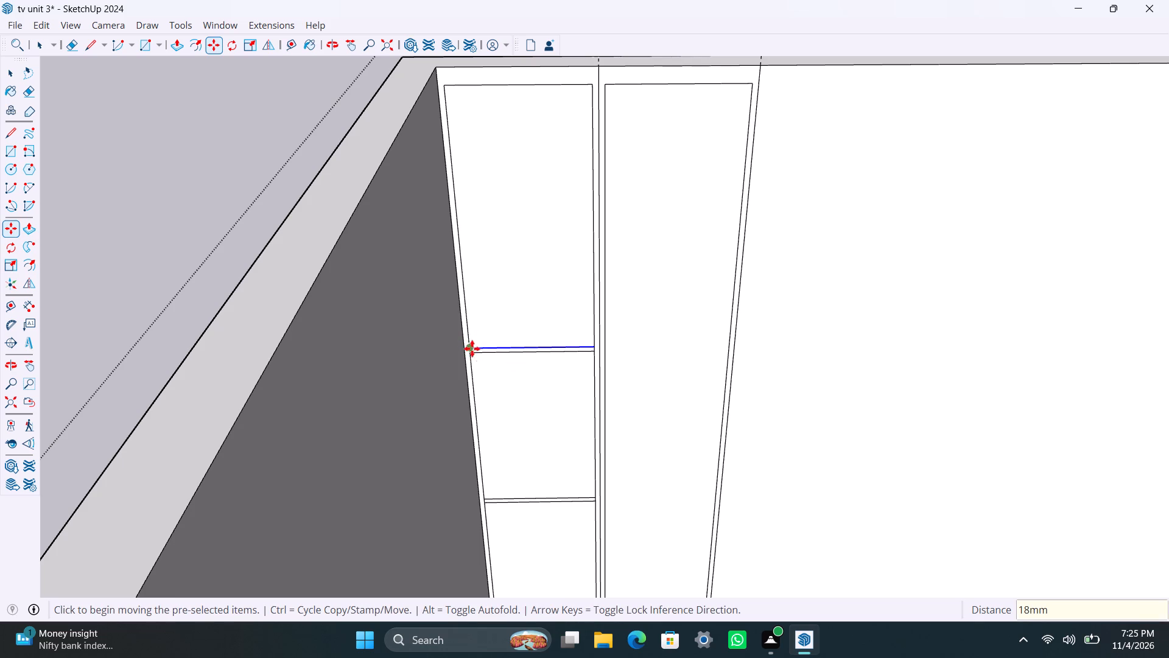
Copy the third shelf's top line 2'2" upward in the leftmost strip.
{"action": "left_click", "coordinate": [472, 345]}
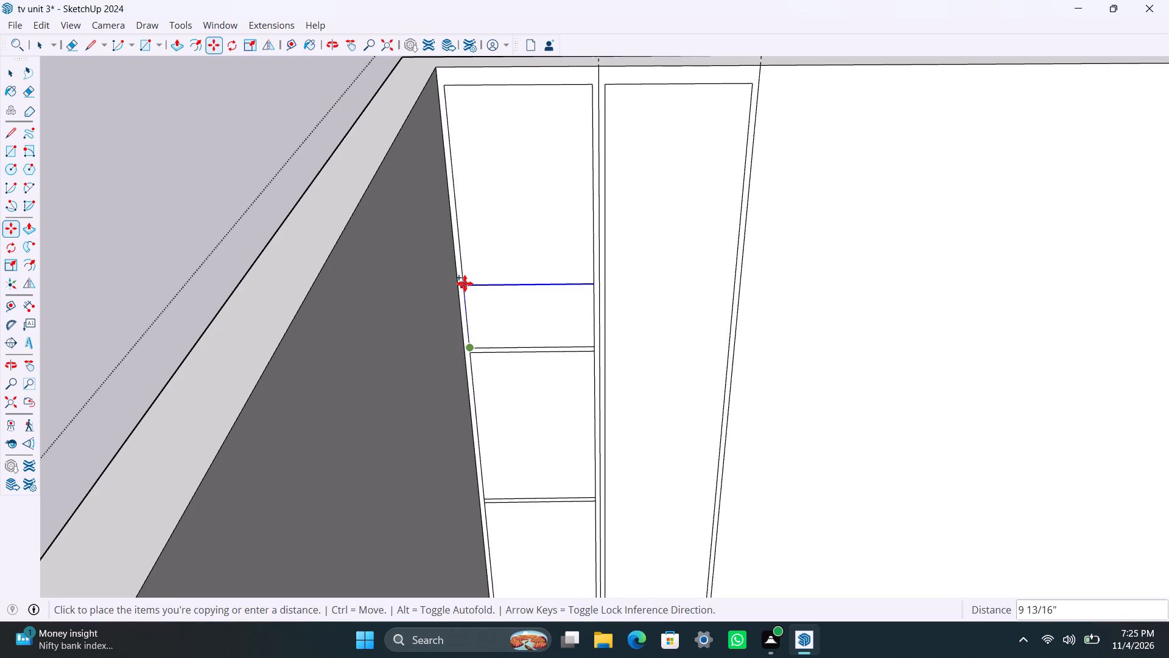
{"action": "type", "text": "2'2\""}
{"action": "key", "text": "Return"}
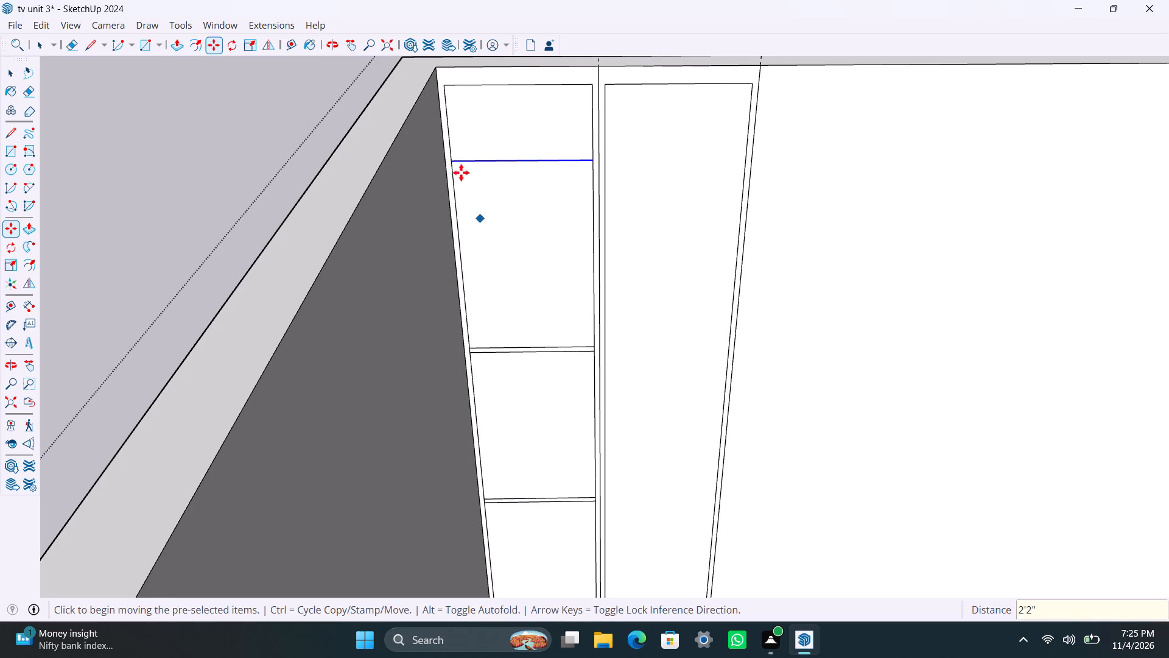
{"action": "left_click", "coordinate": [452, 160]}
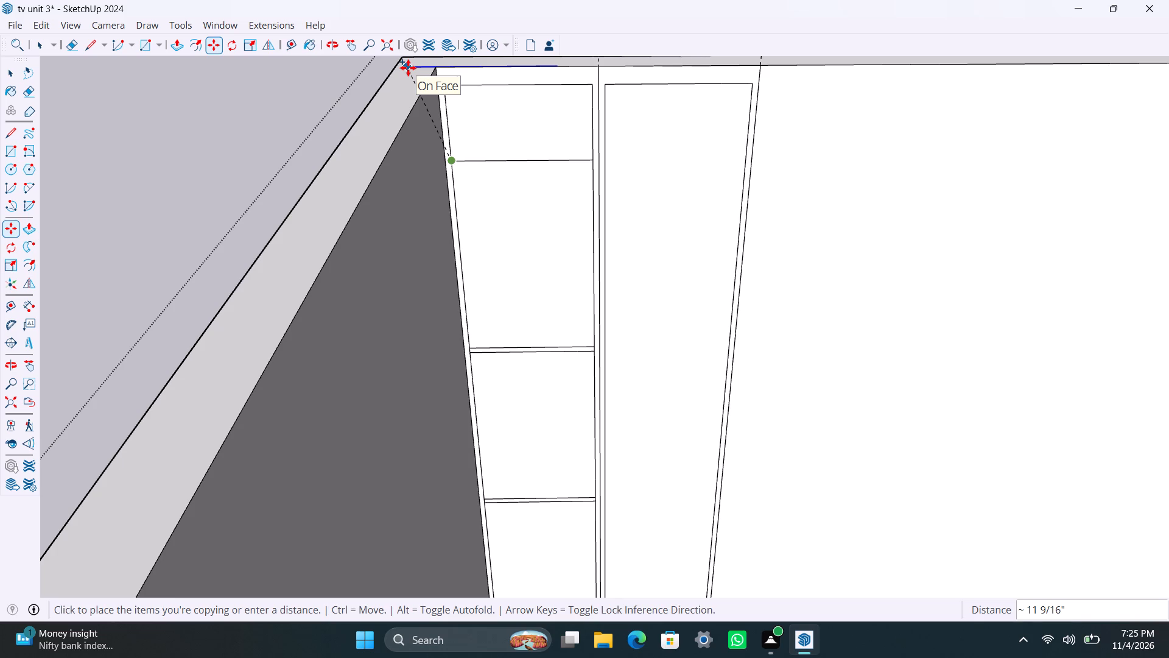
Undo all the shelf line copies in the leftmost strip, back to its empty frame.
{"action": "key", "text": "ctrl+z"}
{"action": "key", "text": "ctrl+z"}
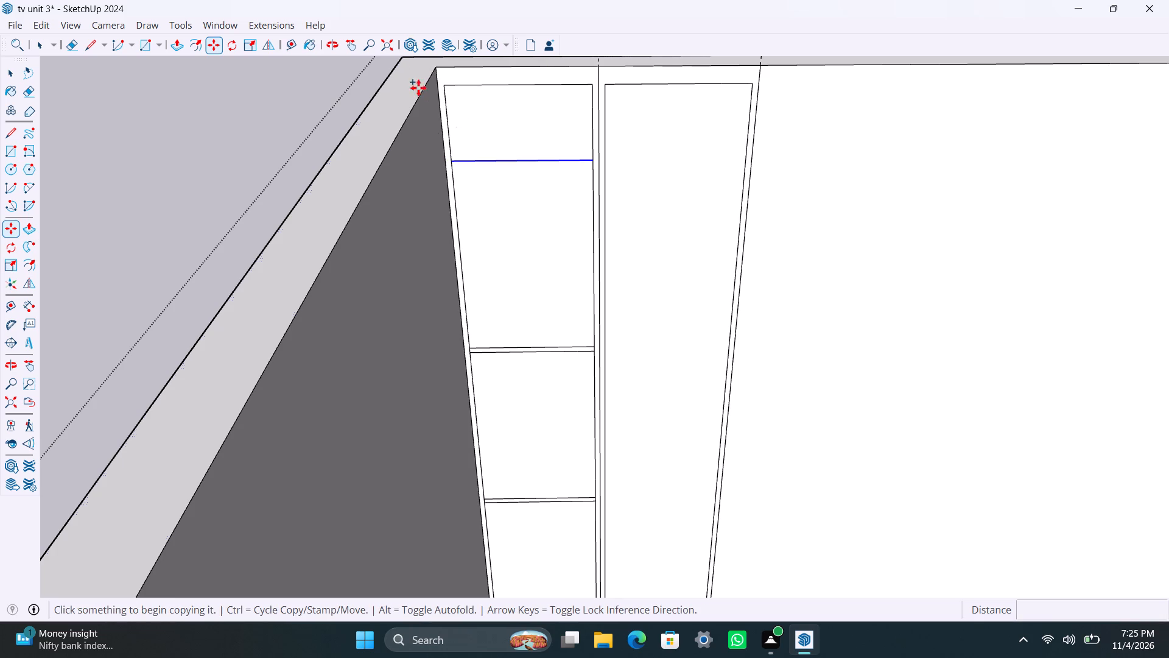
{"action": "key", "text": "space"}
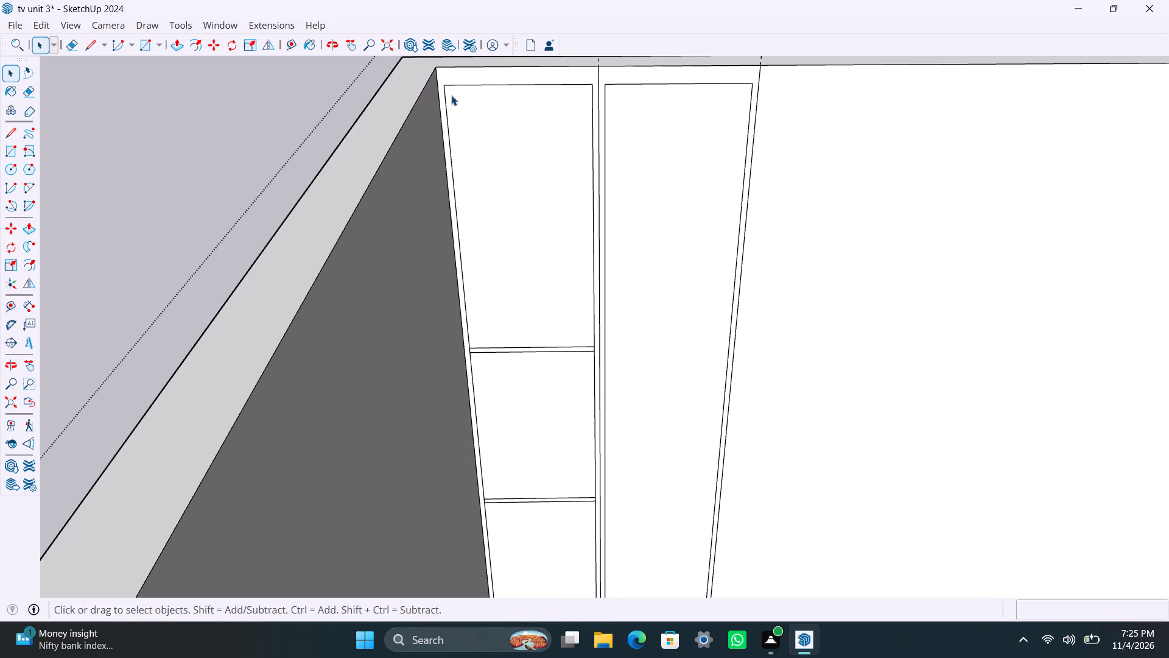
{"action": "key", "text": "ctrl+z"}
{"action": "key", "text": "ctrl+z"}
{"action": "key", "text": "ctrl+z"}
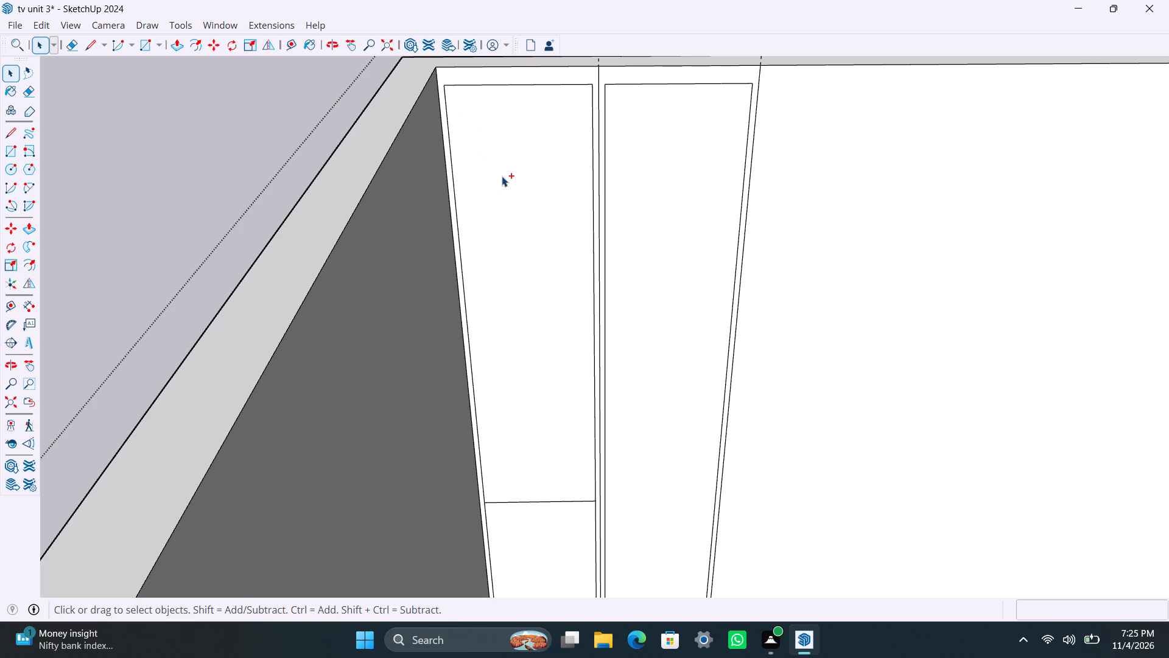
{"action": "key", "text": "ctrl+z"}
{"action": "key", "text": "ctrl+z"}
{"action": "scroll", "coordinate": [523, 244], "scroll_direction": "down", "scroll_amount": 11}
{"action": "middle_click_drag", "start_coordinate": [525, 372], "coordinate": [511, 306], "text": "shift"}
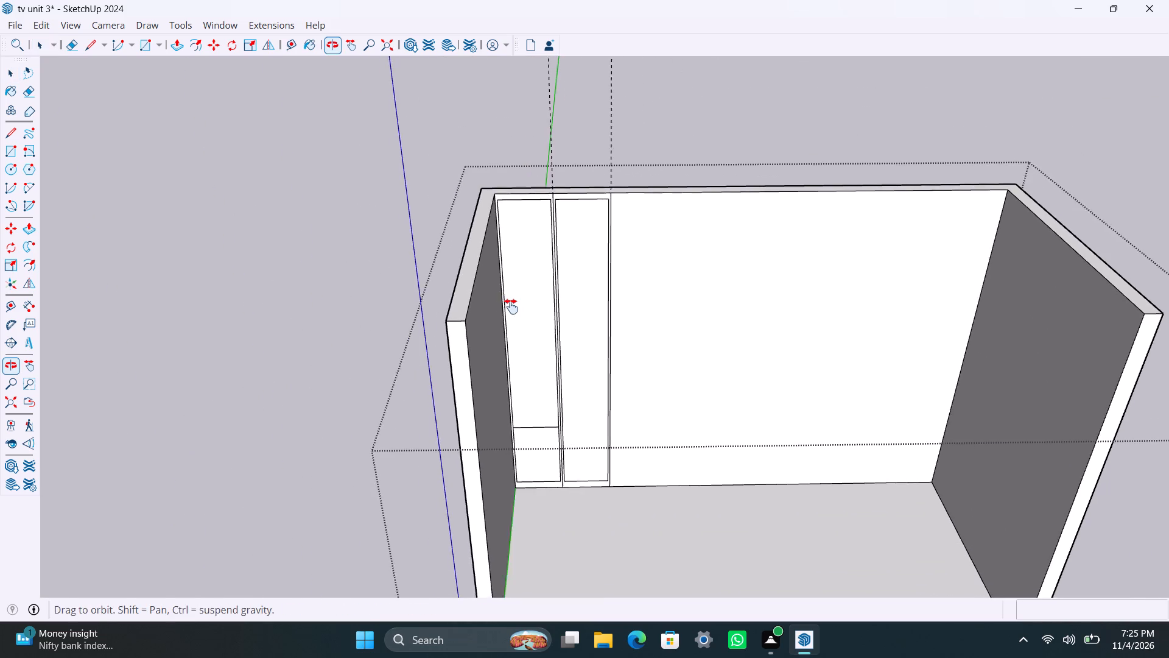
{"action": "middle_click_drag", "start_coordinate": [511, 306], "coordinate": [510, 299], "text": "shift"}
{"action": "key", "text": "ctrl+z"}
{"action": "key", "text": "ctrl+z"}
Outline a first shelf in the leftmost strip, 2'2" below the frame's inner top line and 18 mm thick.
{"action": "scroll", "coordinate": [525, 297], "scroll_direction": "up", "scroll_amount": 3}
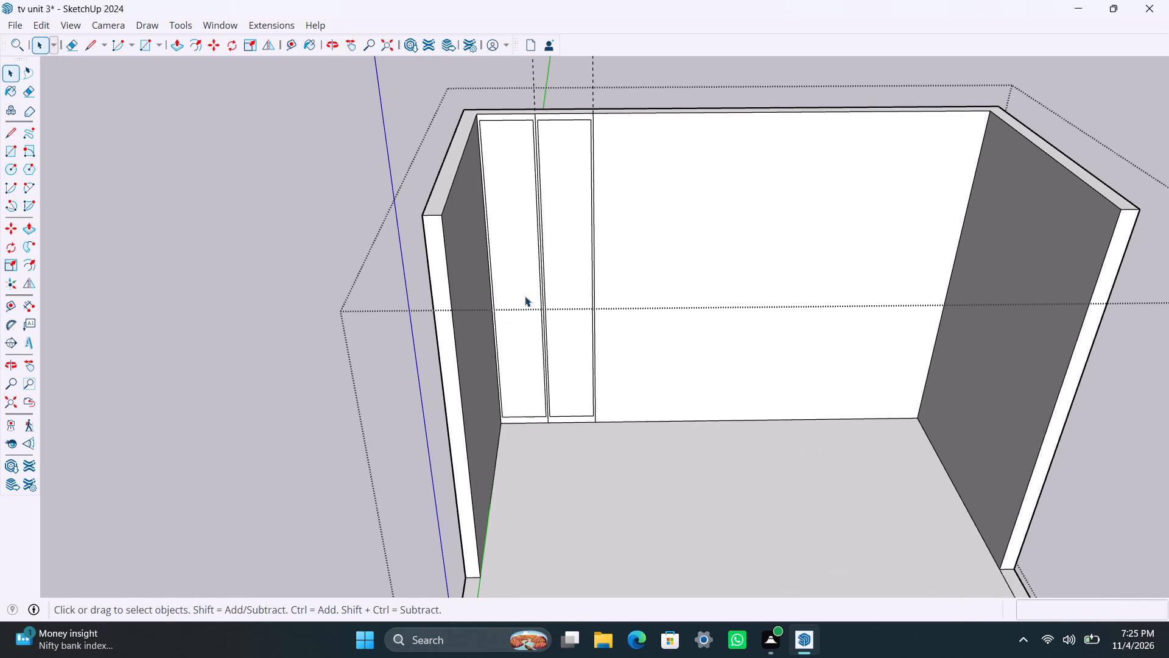
{"action": "scroll", "coordinate": [527, 308], "scroll_direction": "down", "scroll_amount": 3}
{"action": "middle_click_drag", "start_coordinate": [516, 307], "coordinate": [516, 366], "text": "shift"}
{"action": "scroll", "coordinate": [531, 224], "scroll_direction": "up", "scroll_amount": 3}
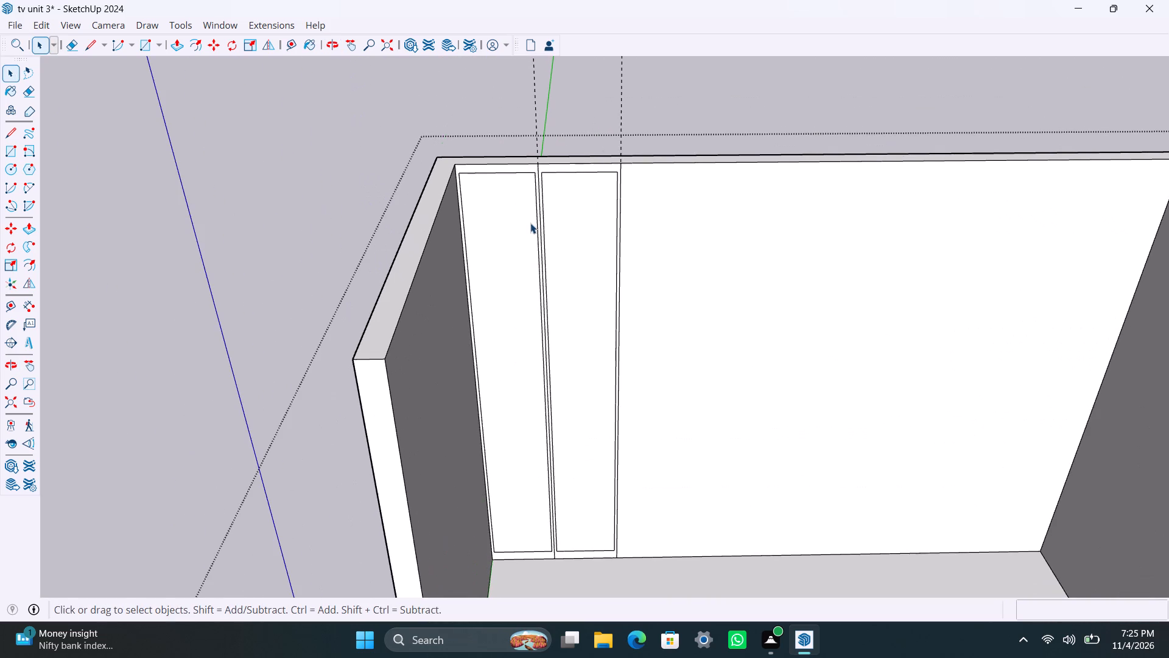
{"action": "scroll", "coordinate": [505, 179], "scroll_direction": "up", "scroll_amount": 5}
{"action": "left_click", "coordinate": [472, 176]}
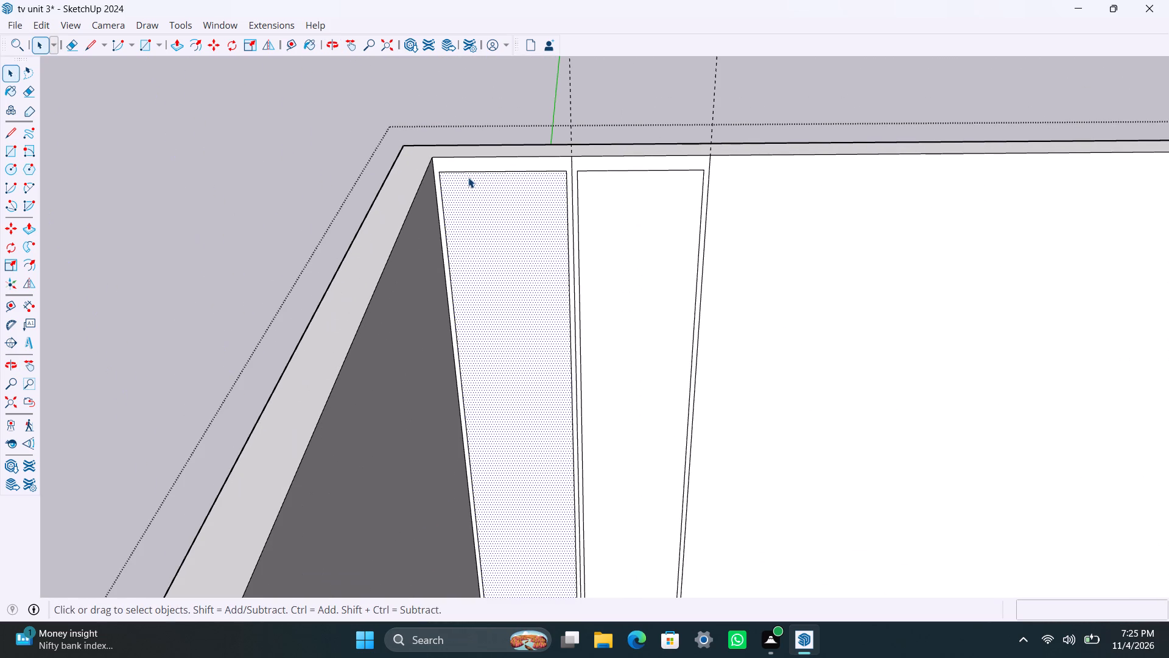
{"action": "left_click", "coordinate": [466, 177]}
{"action": "left_click", "coordinate": [454, 172]}
{"action": "key", "text": "m"}
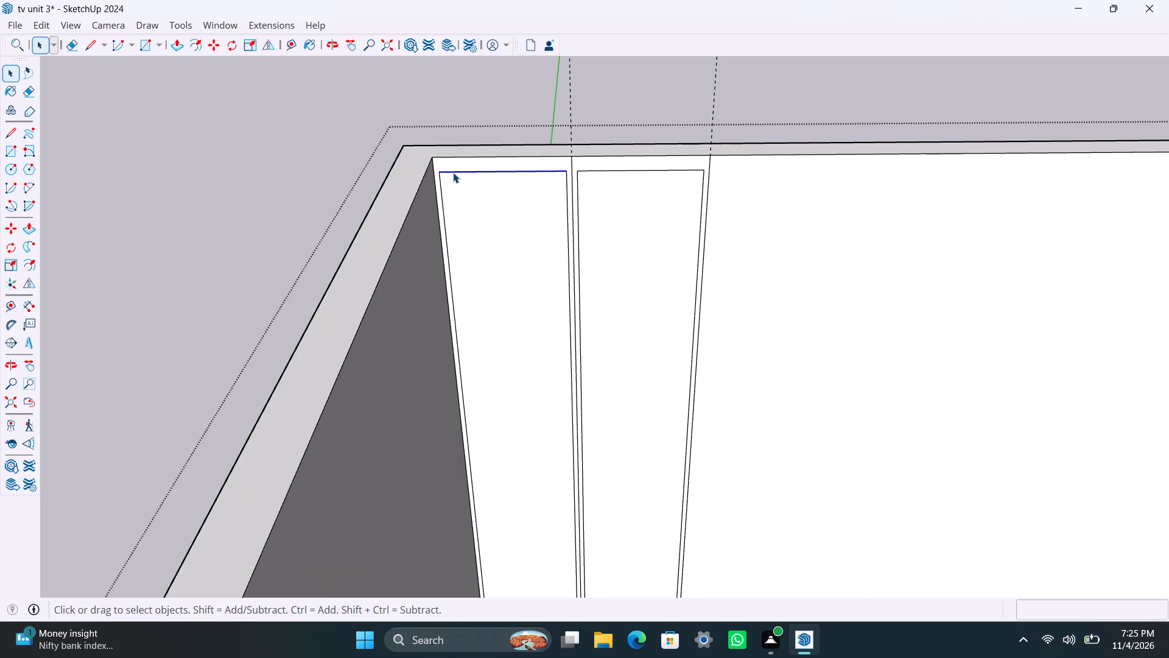
{"action": "left_click", "coordinate": [440, 173]}
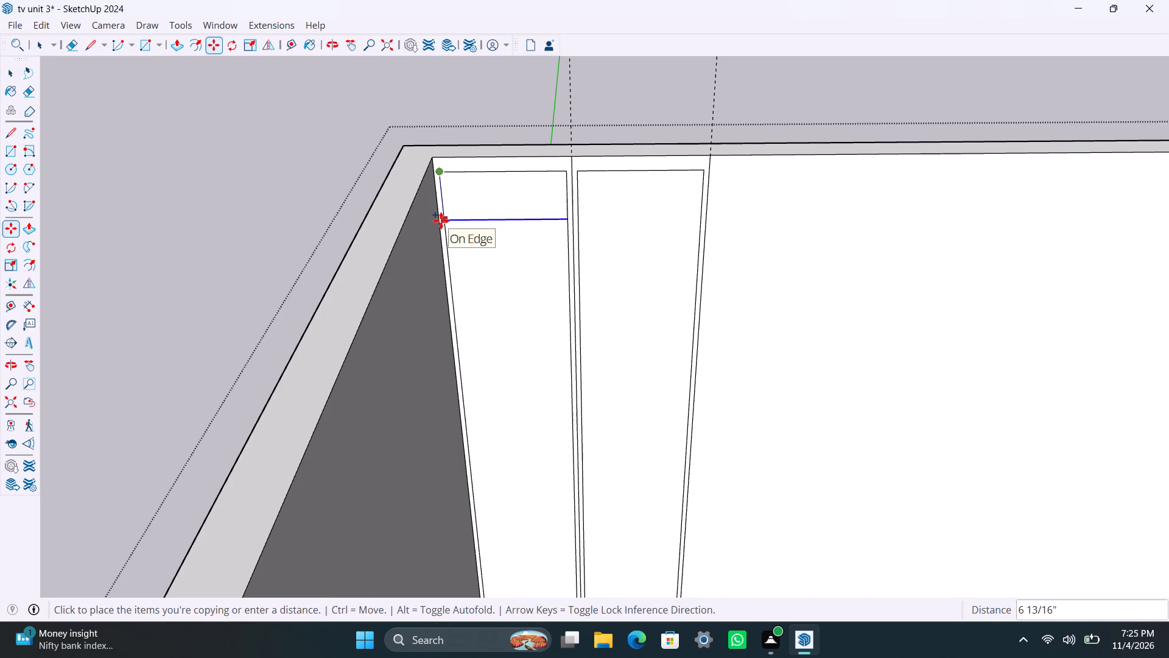
{"action": "key", "text": "2"}
{"action": "type", "text": "'2\""}
{"action": "key", "text": "Return"}
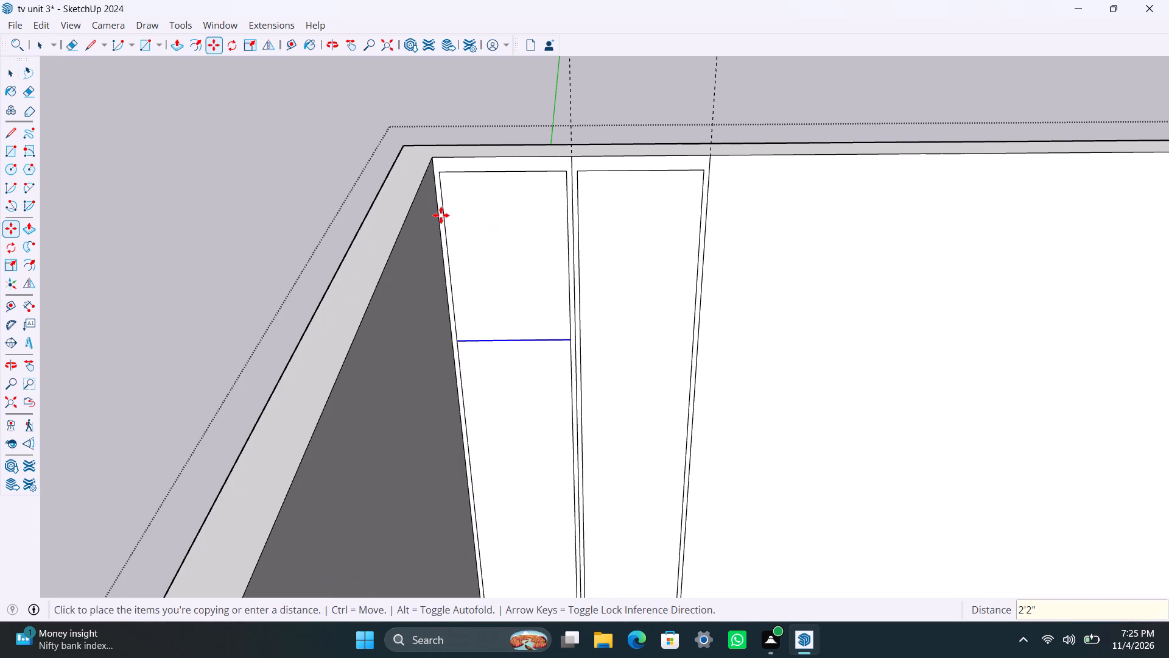
{"action": "left_click", "coordinate": [461, 336]}
{"action": "type", "text": "18mm"}
{"action": "key", "text": "Return"}
Outline a second shelf in the leftmost strip, 2'2" below the first shelf's bottom line and 18 mm thick.
{"action": "scroll", "coordinate": [465, 369], "scroll_direction": "up", "scroll_amount": 5}
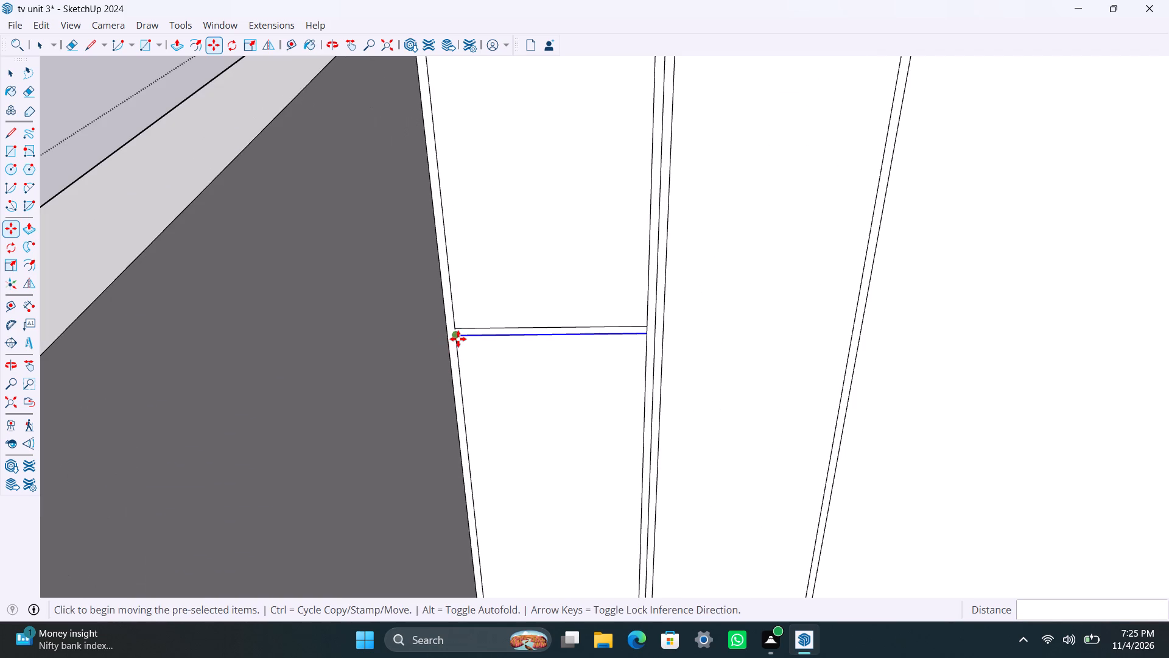
{"action": "left_click_drag", "start_coordinate": [458, 339], "coordinate": [458, 345]}
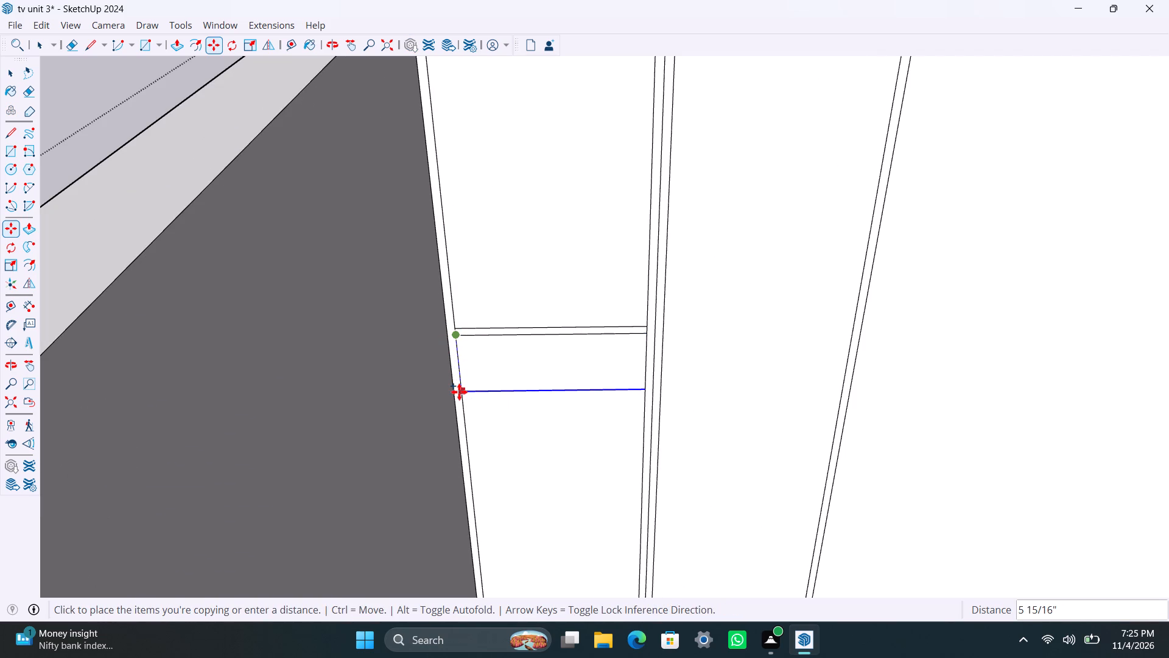
{"action": "type", "text": "2'2"}
{"action": "key", "text": "shift+quotedbl"}
{"action": "key", "text": "Return"}
{"action": "scroll", "coordinate": [496, 410], "scroll_direction": "down", "scroll_amount": 7}
{"action": "middle_click_drag", "start_coordinate": [504, 420], "coordinate": [464, 273], "text": "shift"}
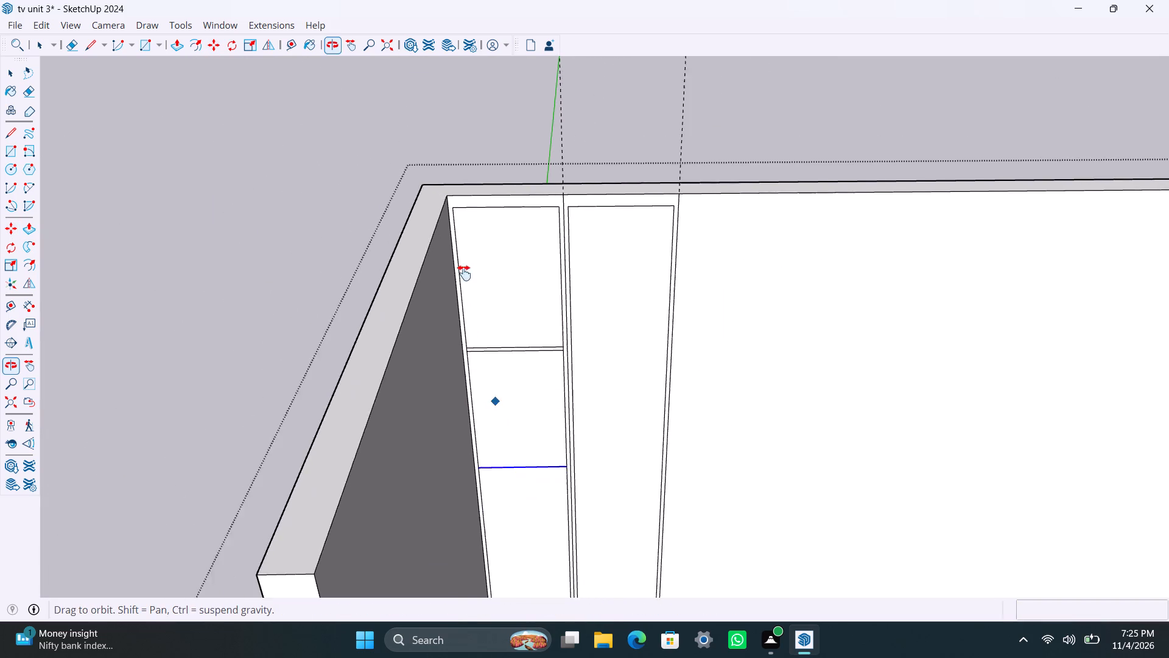
{"action": "middle_click_drag", "start_coordinate": [464, 273], "coordinate": [453, 238], "text": "shift"}
{"action": "scroll", "coordinate": [449, 327], "scroll_direction": "up", "scroll_amount": 4}
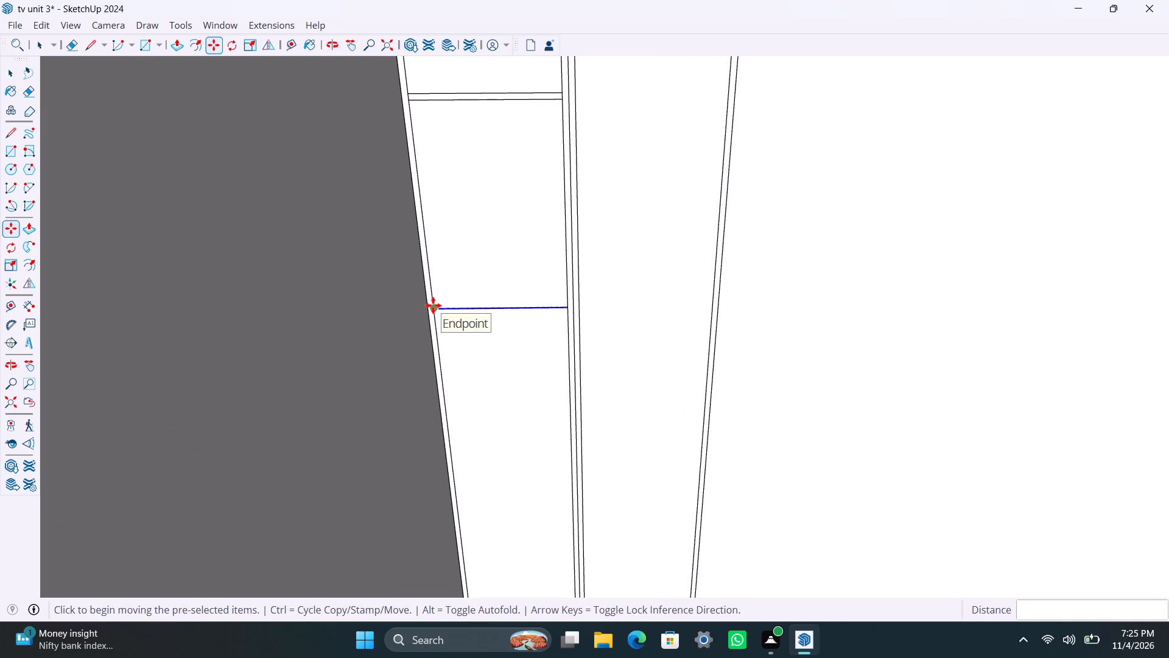
{"action": "key", "text": "m"}
{"action": "left_click", "coordinate": [433, 305]}
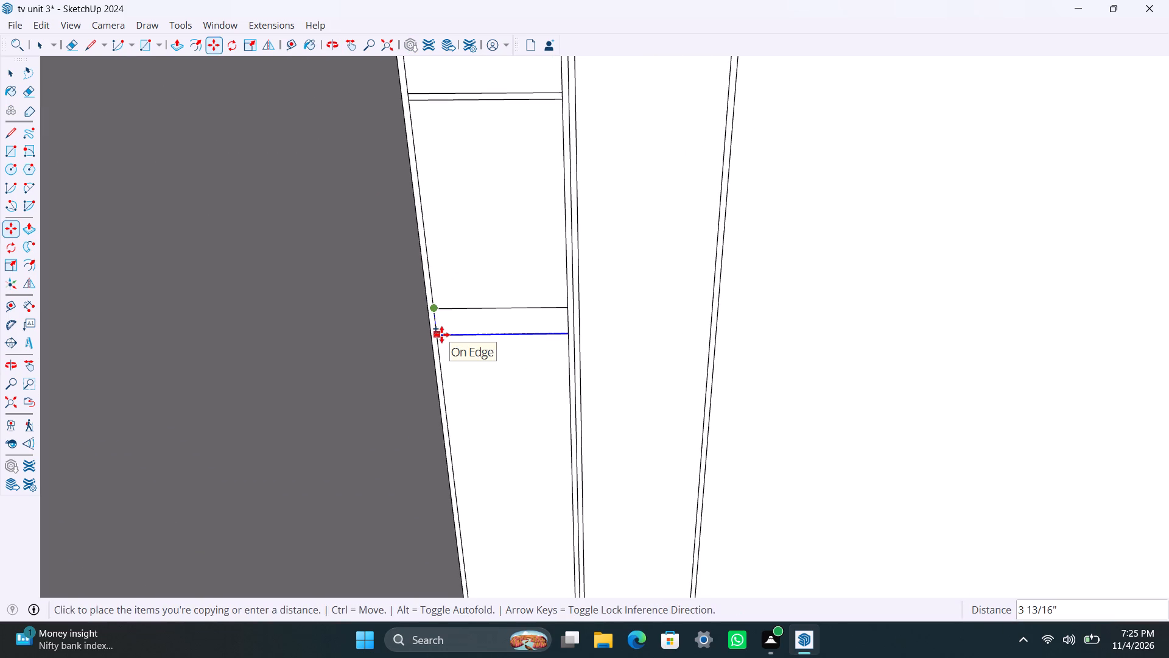
{"action": "key", "text": "2"}
{"action": "key", "text": "BackSpace"}
{"action": "type", "text": "18mm"}
{"action": "key", "text": "Return"}
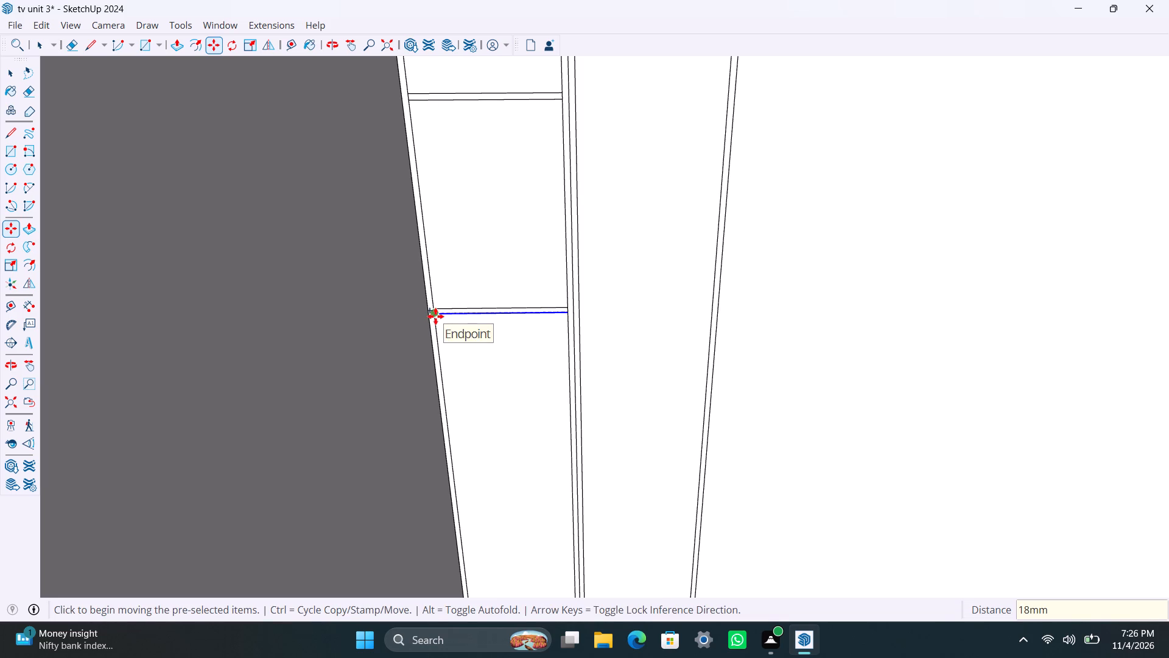
Outline a third shelf in the leftmost strip, 2'2" below the second shelf's bottom line and 18 mm thick.
{"action": "left_click_drag", "start_coordinate": [437, 316], "coordinate": [438, 324]}
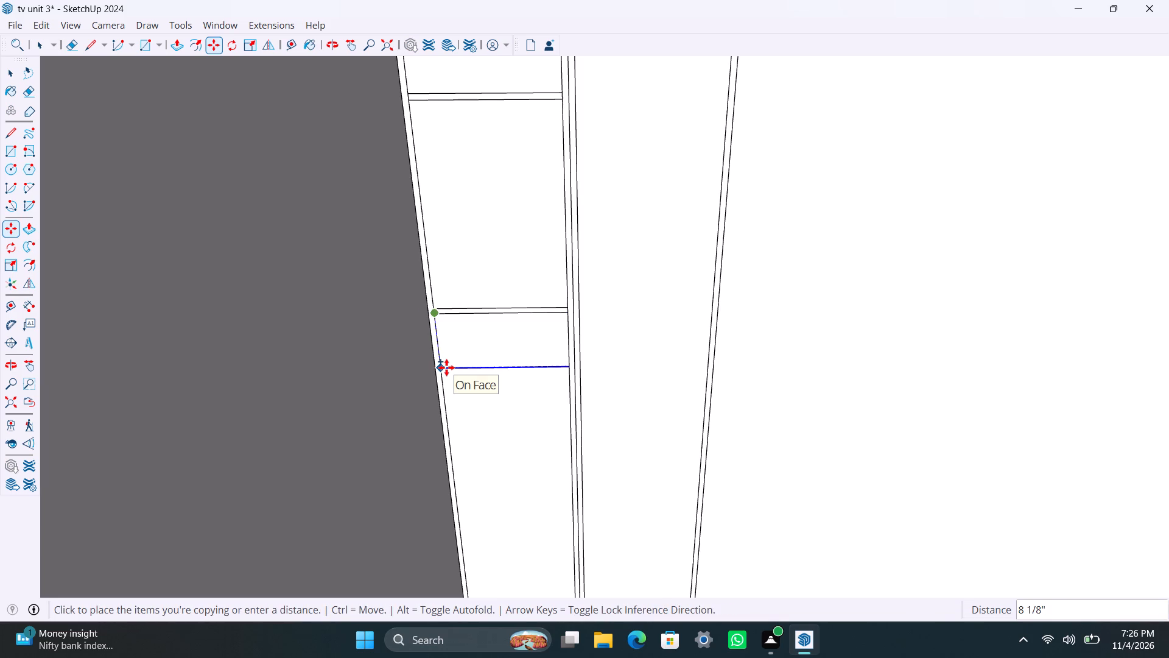
{"action": "type", "text": "2'2\""}
{"action": "key", "text": "Return"}
{"action": "scroll", "coordinate": [463, 370], "scroll_direction": "down", "scroll_amount": 3}
{"action": "middle_click_drag", "start_coordinate": [486, 403], "coordinate": [490, 288]}
{"action": "scroll", "coordinate": [455, 345], "scroll_direction": "up", "scroll_amount": 4}
{"action": "key", "text": "m"}
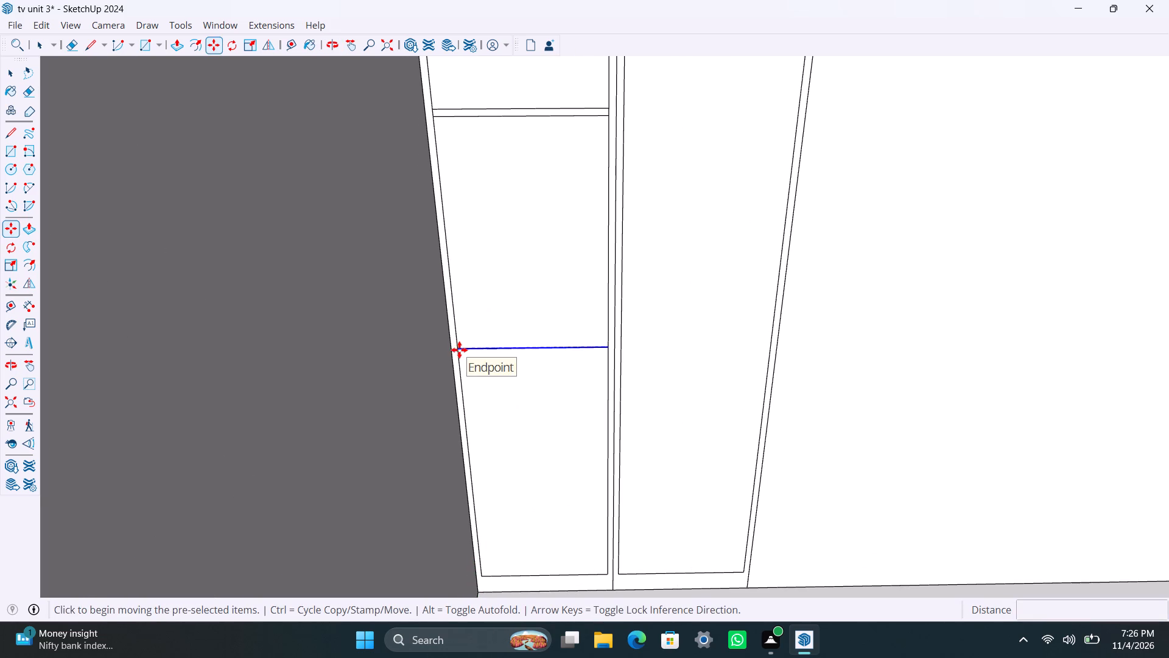
{"action": "left_click", "coordinate": [457, 351]}
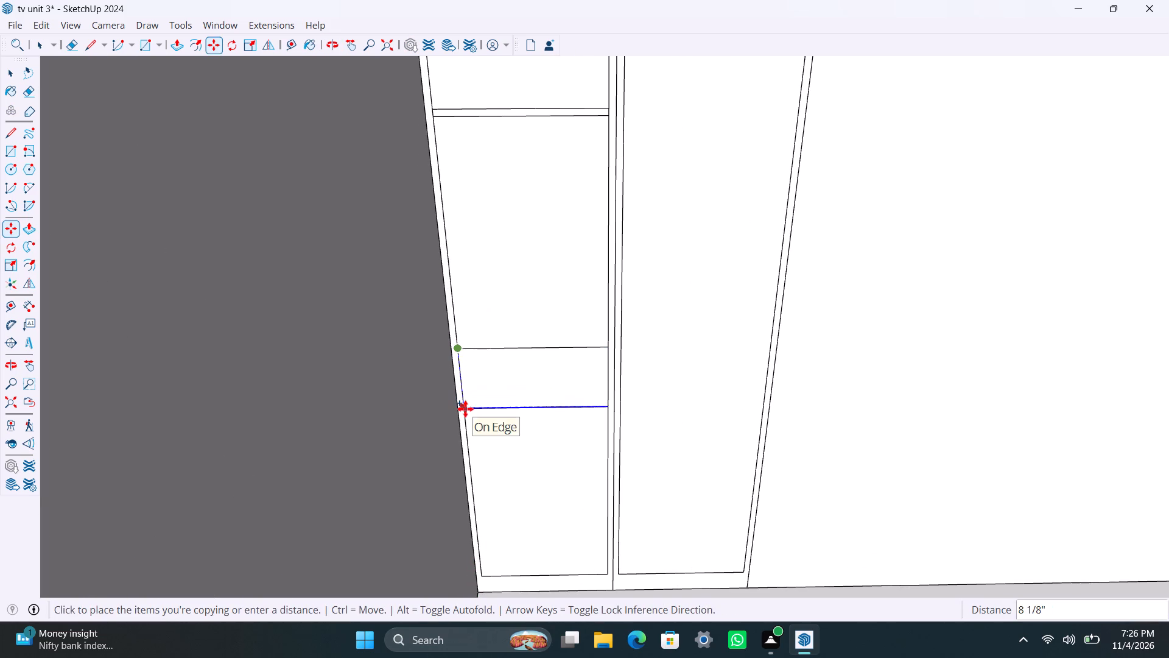
{"action": "type", "text": "18mm"}
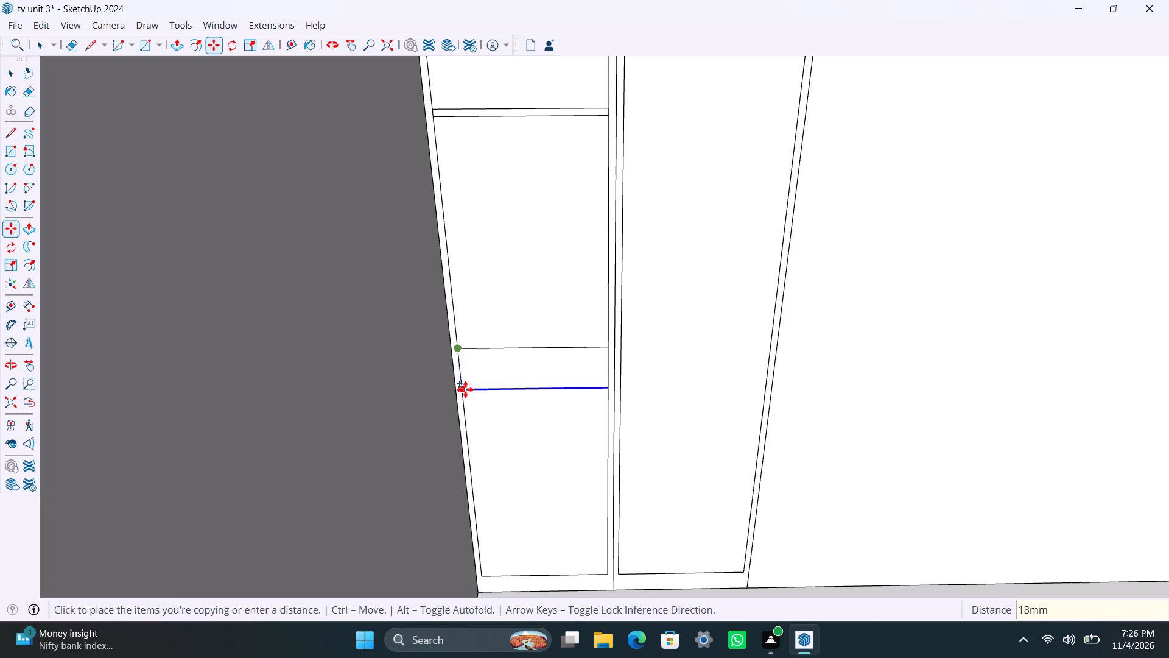
{"action": "key", "text": "Return"}
Copy the third shelf's bottom line 2'2" down in the leftmost strip, and copy that new line another 3" down.
{"action": "left_click", "coordinate": [462, 354]}
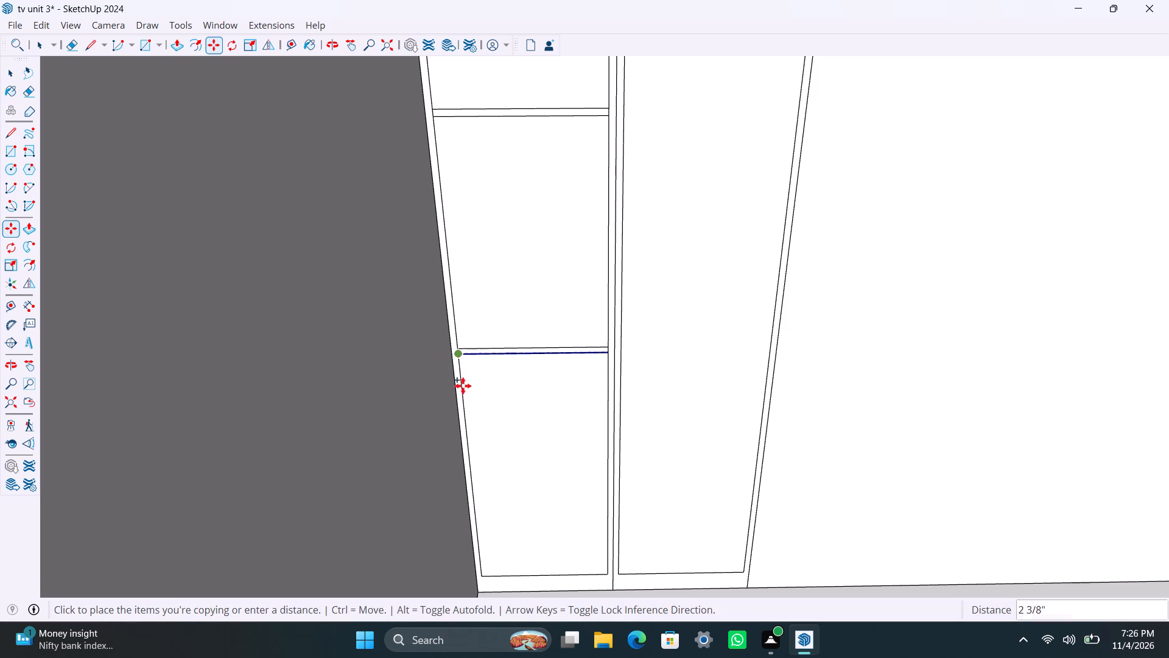
{"action": "type", "text": "2'2\""}
{"action": "key", "text": "Return"}
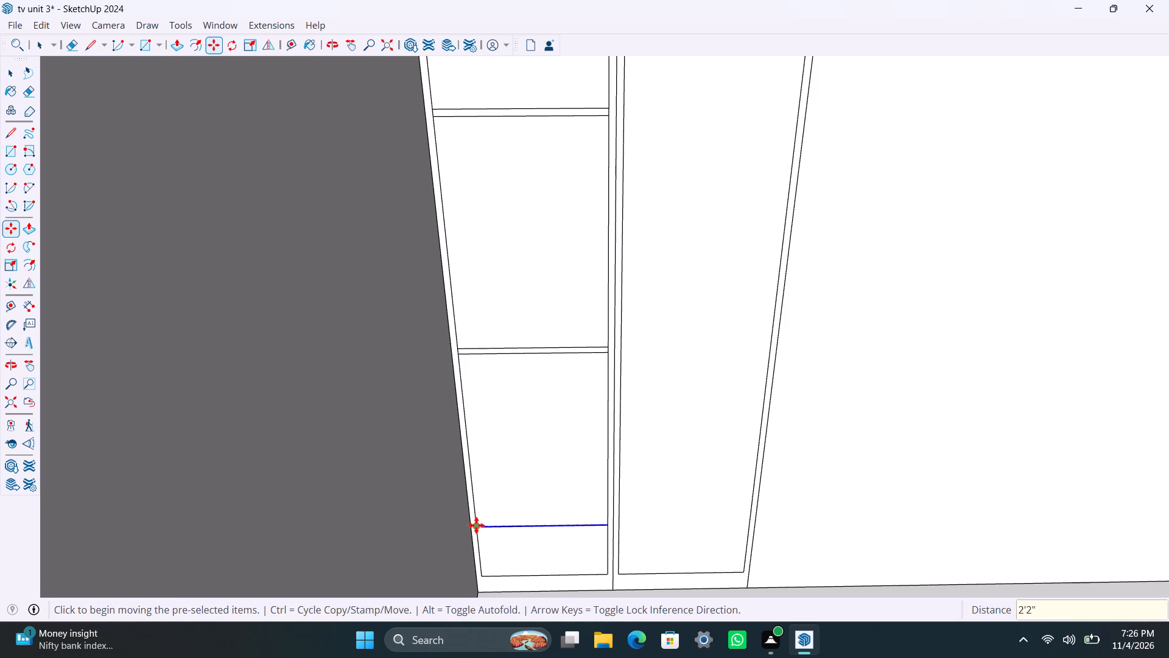
{"action": "left_click", "coordinate": [476, 525]}
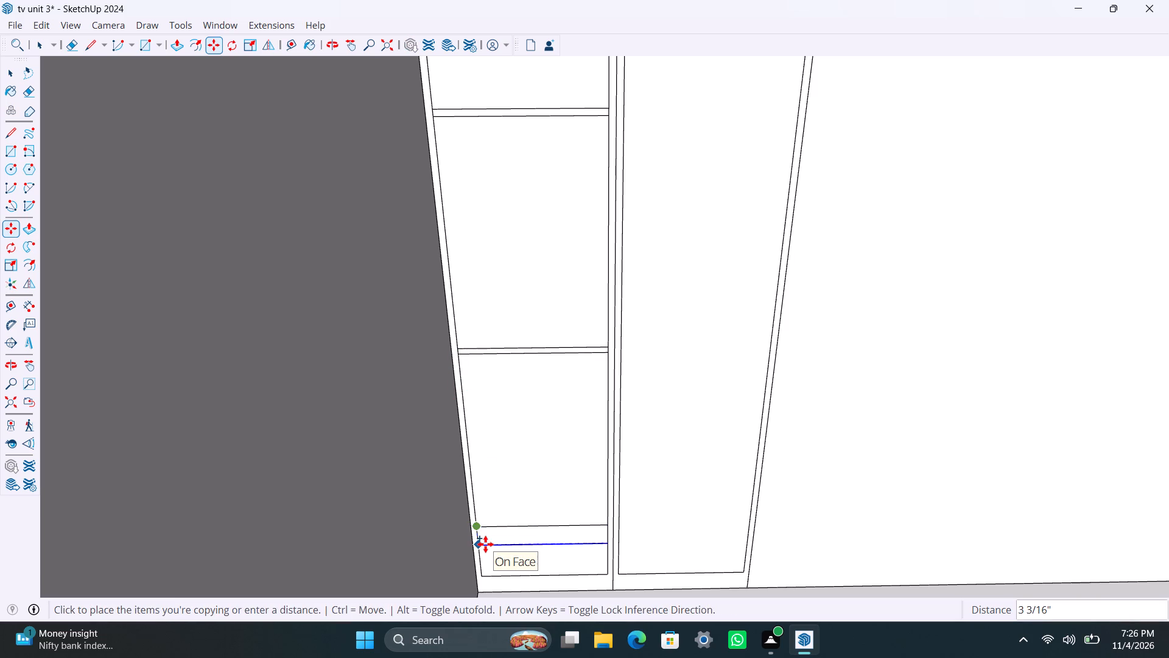
{"action": "type", "text": "3\""}
{"action": "key", "text": "Return"}
{"action": "key", "text": "space"}
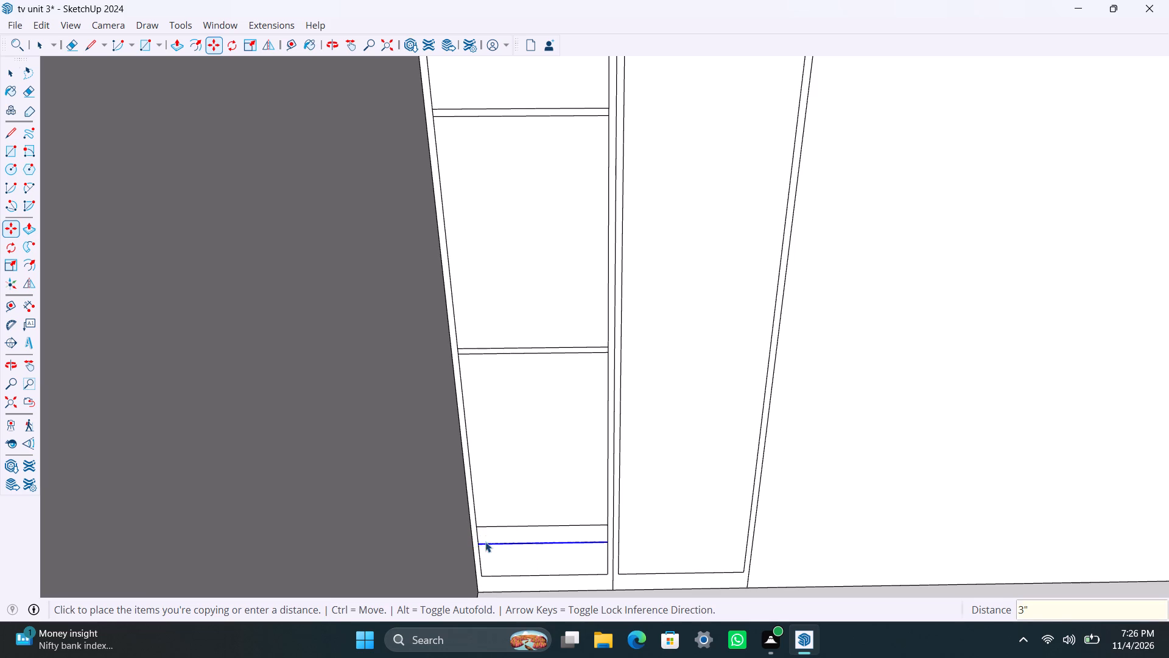
Delete the frame's inner bottom line in the leftmost strip.
{"action": "scroll", "coordinate": [554, 551], "scroll_direction": "down", "scroll_amount": 1}
{"action": "middle_click_drag", "start_coordinate": [569, 530], "coordinate": [569, 414], "text": "shift"}
{"action": "scroll", "coordinate": [557, 465], "scroll_direction": "down", "scroll_amount": 5}
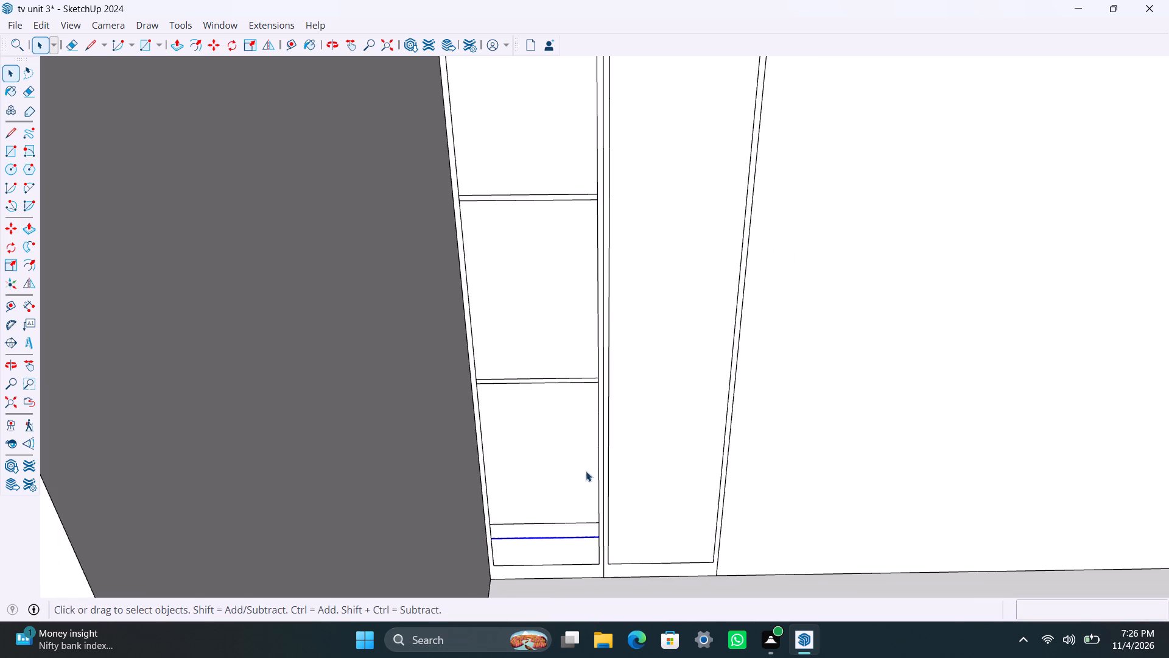
{"action": "scroll", "coordinate": [586, 471], "scroll_direction": "down", "scroll_amount": 1}
{"action": "scroll", "coordinate": [540, 389], "scroll_direction": "down", "scroll_amount": 5}
{"action": "middle_click_drag", "start_coordinate": [608, 441], "coordinate": [554, 348], "text": "shift"}
{"action": "scroll", "coordinate": [488, 394], "scroll_direction": "up", "scroll_amount": 9}
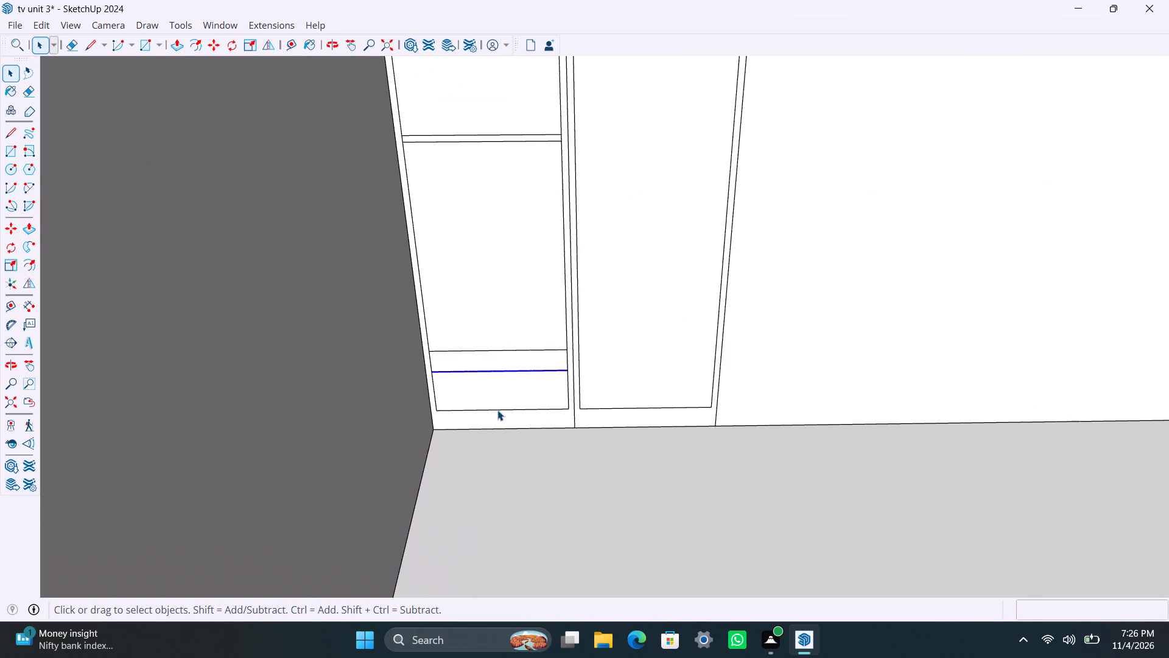
{"action": "scroll", "coordinate": [497, 410], "scroll_direction": "up", "scroll_amount": 2}
{"action": "left_click", "coordinate": [482, 409]}
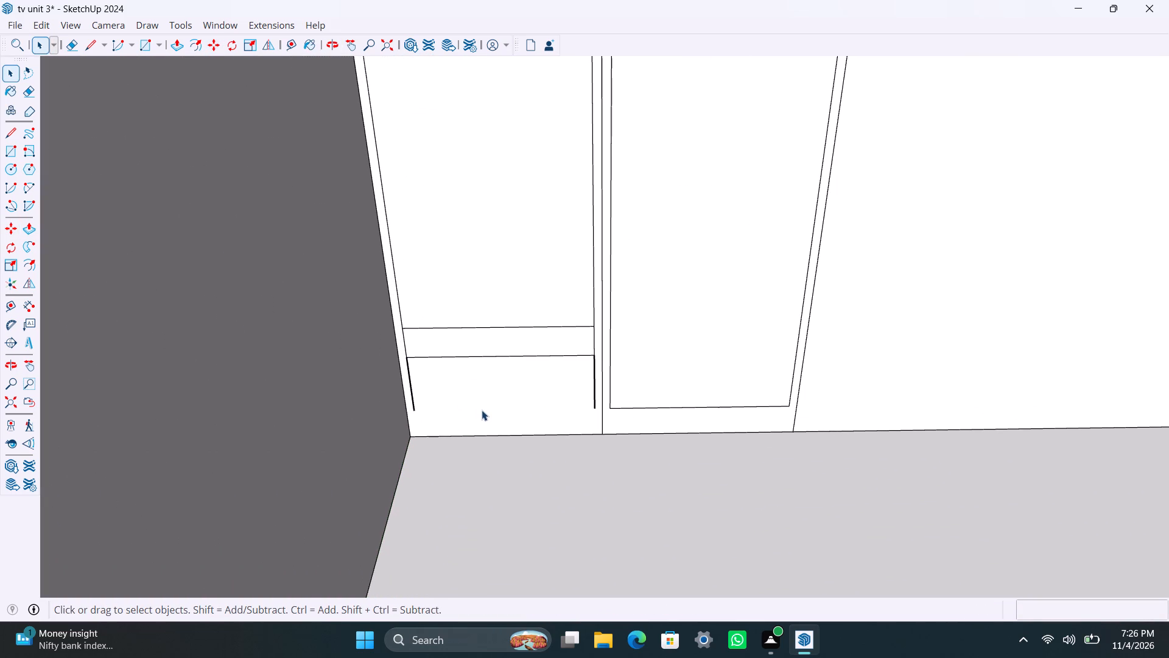
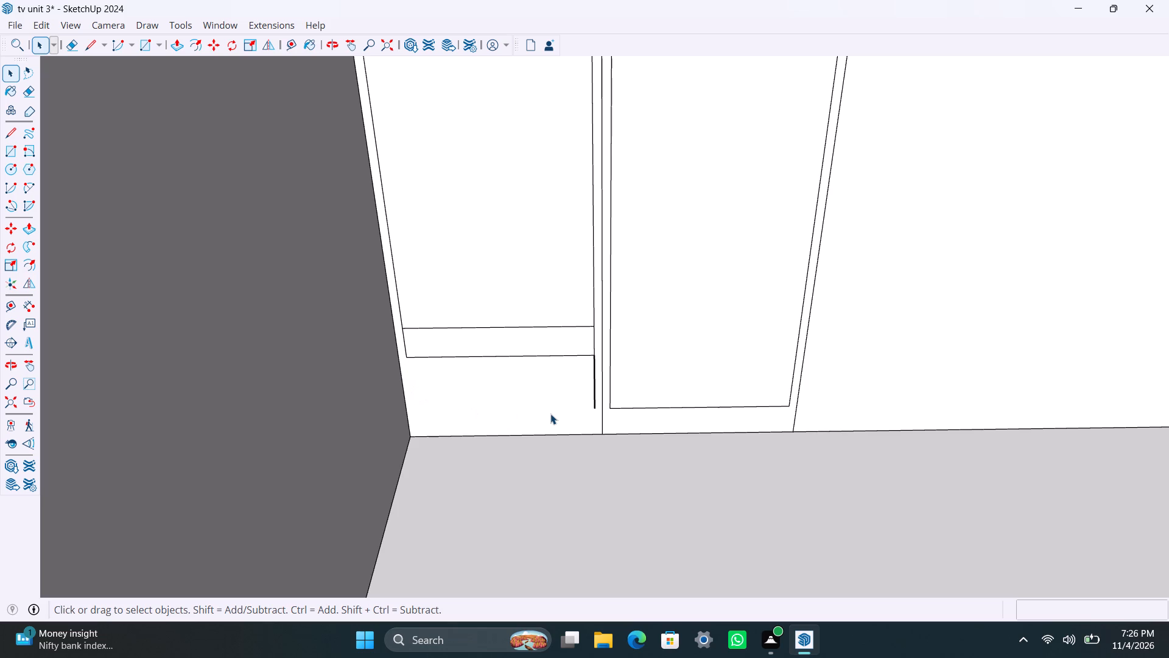
Delete the leftover inner vertical frame segment below the lowest horizontal line in the leftmost strip.
{"action": "left_click", "coordinate": [592, 384]}
{"action": "key", "text": "Delete"}
Extend the leftmost strip's lowest horizontal line to the side wall edge and across the adjacent strip to its far outer edge.
{"action": "scroll", "coordinate": [444, 355], "scroll_direction": "up", "scroll_amount": 3}
{"action": "key", "text": "l"}
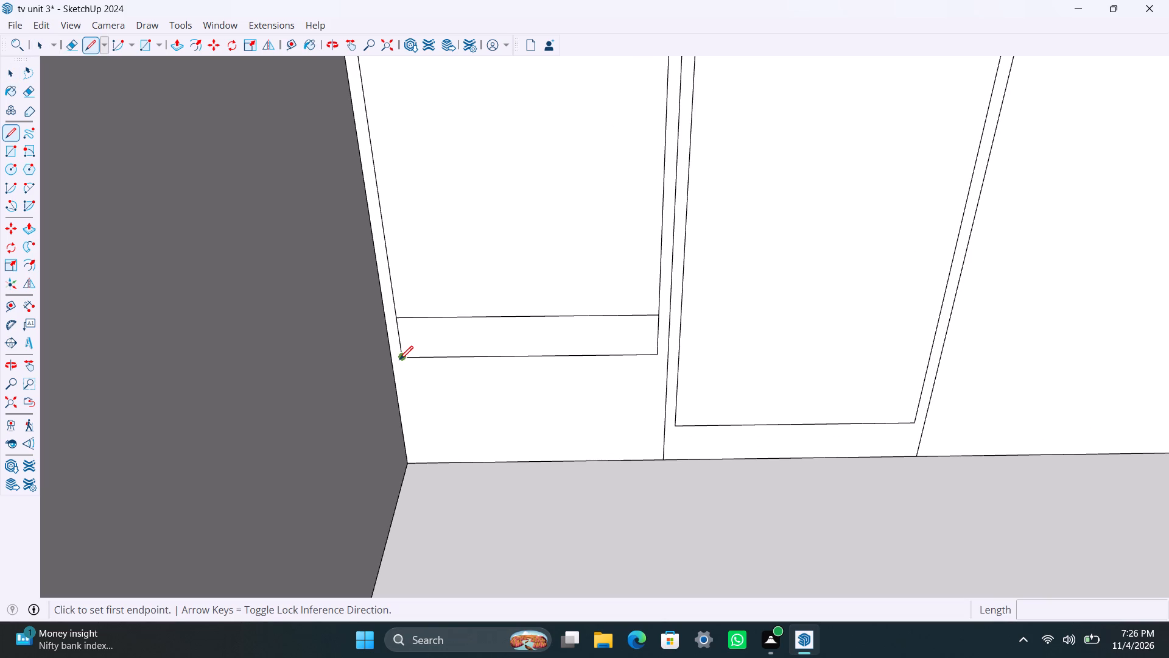
{"action": "left_click", "coordinate": [399, 359]}
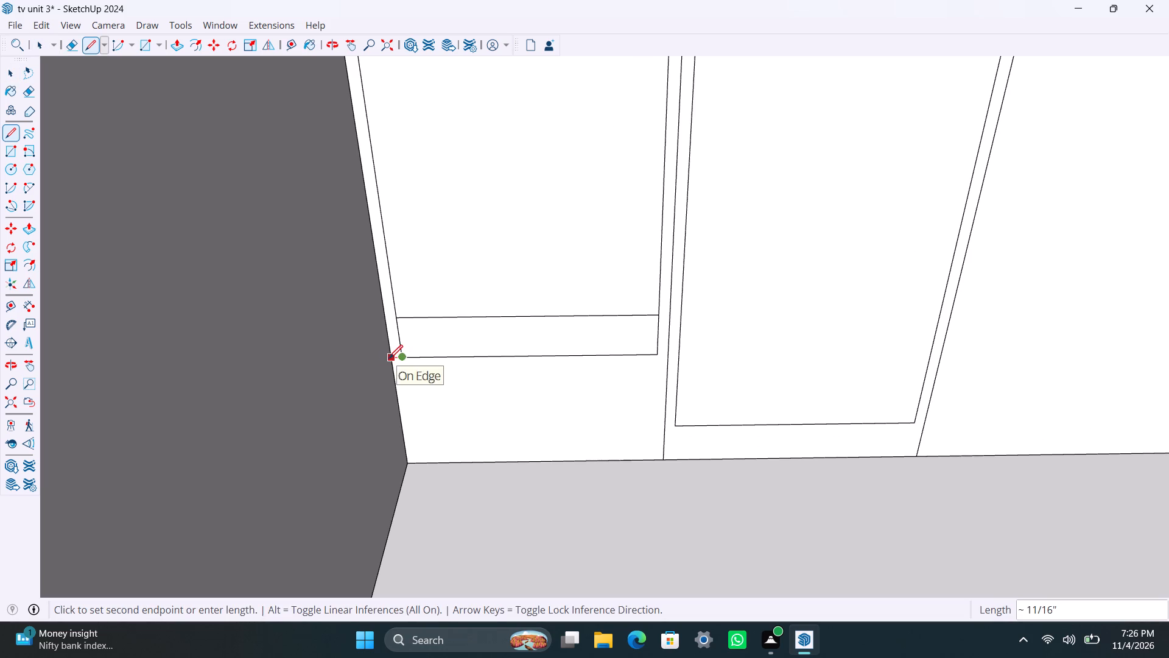
{"action": "left_click", "coordinate": [389, 358]}
{"action": "key", "text": "space"}
{"action": "scroll", "coordinate": [662, 359], "scroll_direction": "up", "scroll_amount": 4}
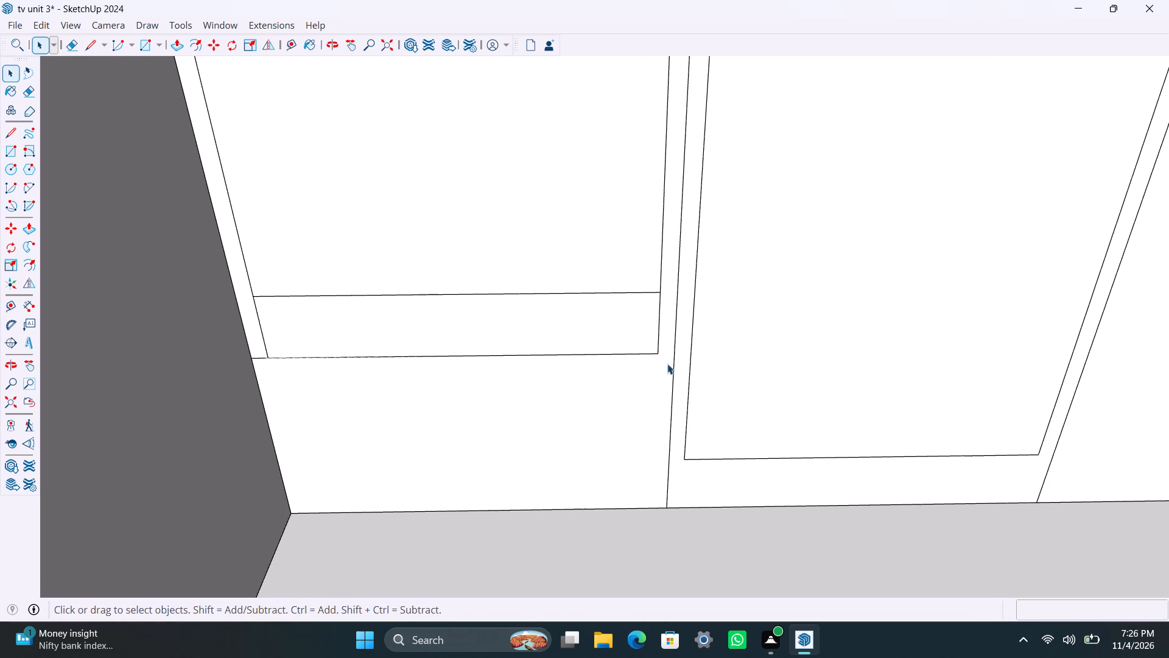
{"action": "key", "text": "l"}
{"action": "left_click", "coordinate": [659, 356]}
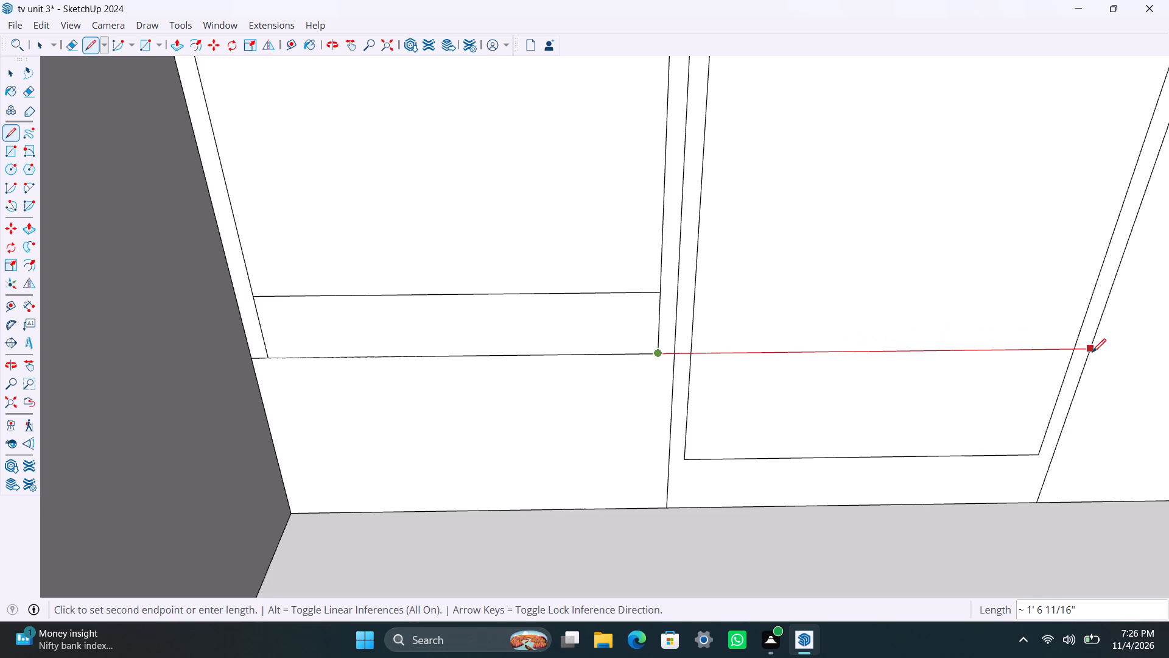
{"action": "left_click", "coordinate": [1093, 352]}
{"action": "key", "text": "space"}
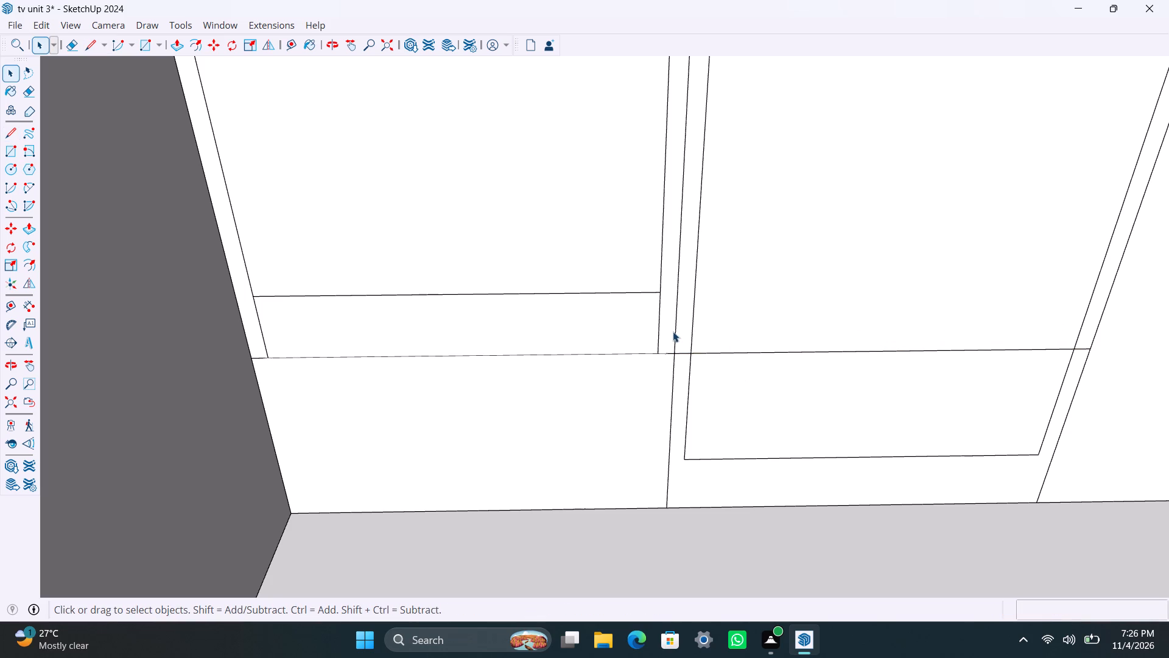
Copy the new horizontal line inside the second strip's frame 3" upward.
{"action": "left_click", "coordinate": [695, 330]}
{"action": "left_click", "coordinate": [674, 349]}
{"action": "left_click", "coordinate": [685, 358]}
{"action": "left_click", "coordinate": [681, 342]}
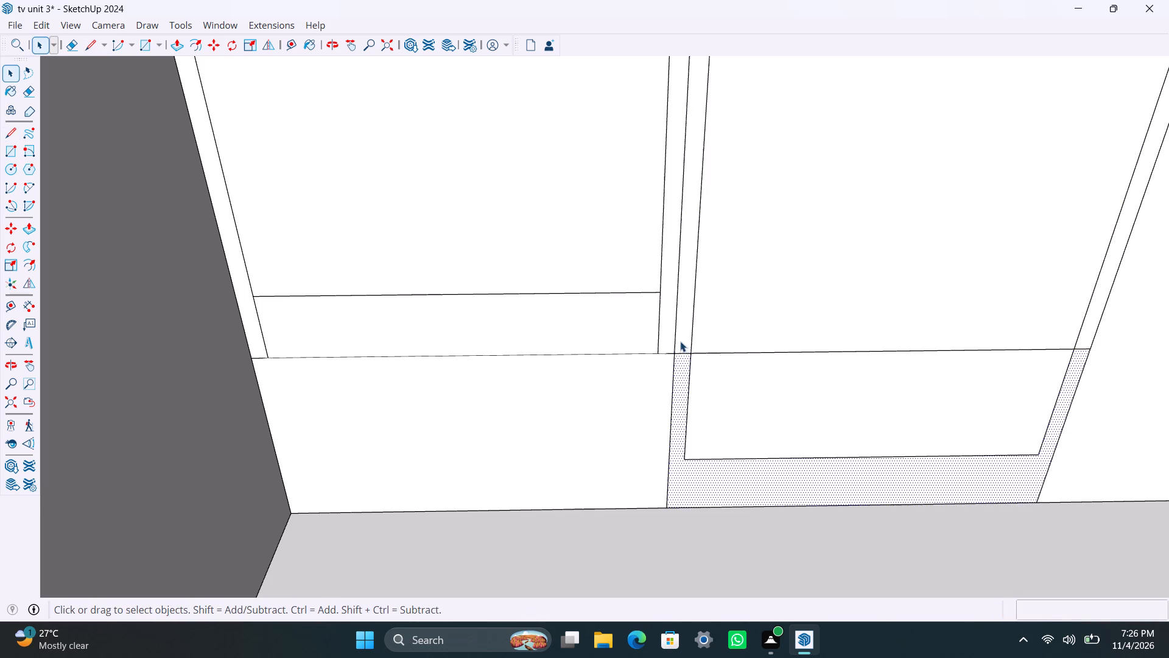
{"action": "left_click", "coordinate": [706, 352]}
{"action": "key", "text": "m"}
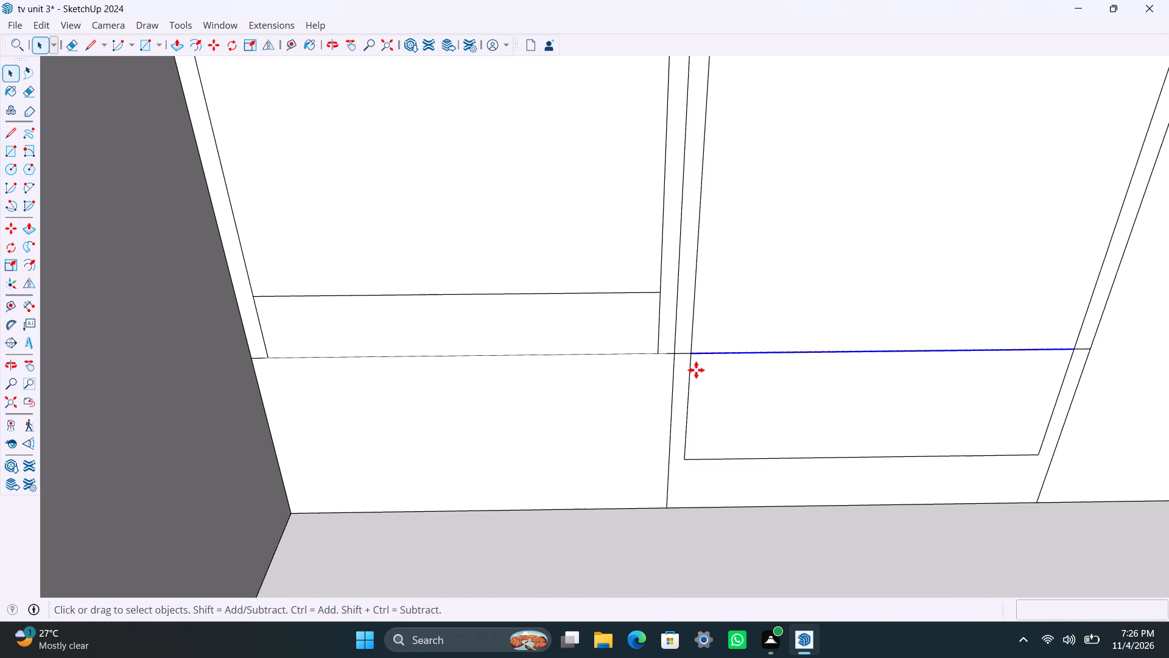
{"action": "left_click", "coordinate": [698, 351], "text": "ctrl"}
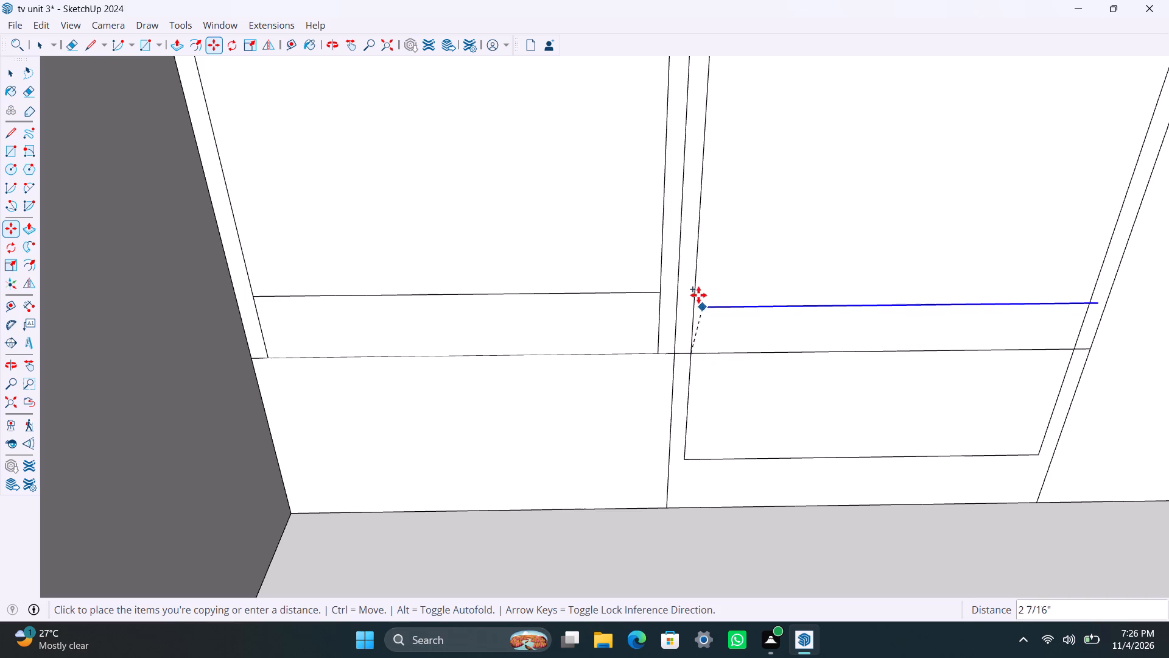
{"action": "type", "text": "3\""}
{"action": "key", "text": "Return"}
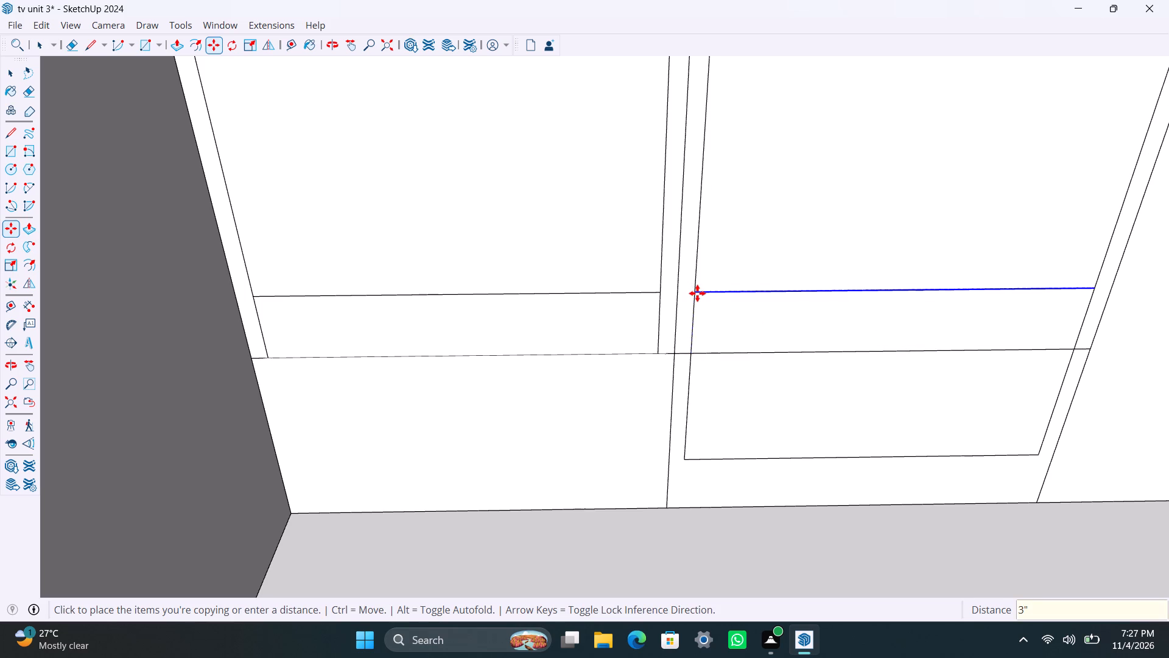
{"action": "key", "text": "space"}
Delete the inner vertical frame segments on both sides of the strip divider within the 3" band.
{"action": "left_click", "coordinate": [661, 320]}
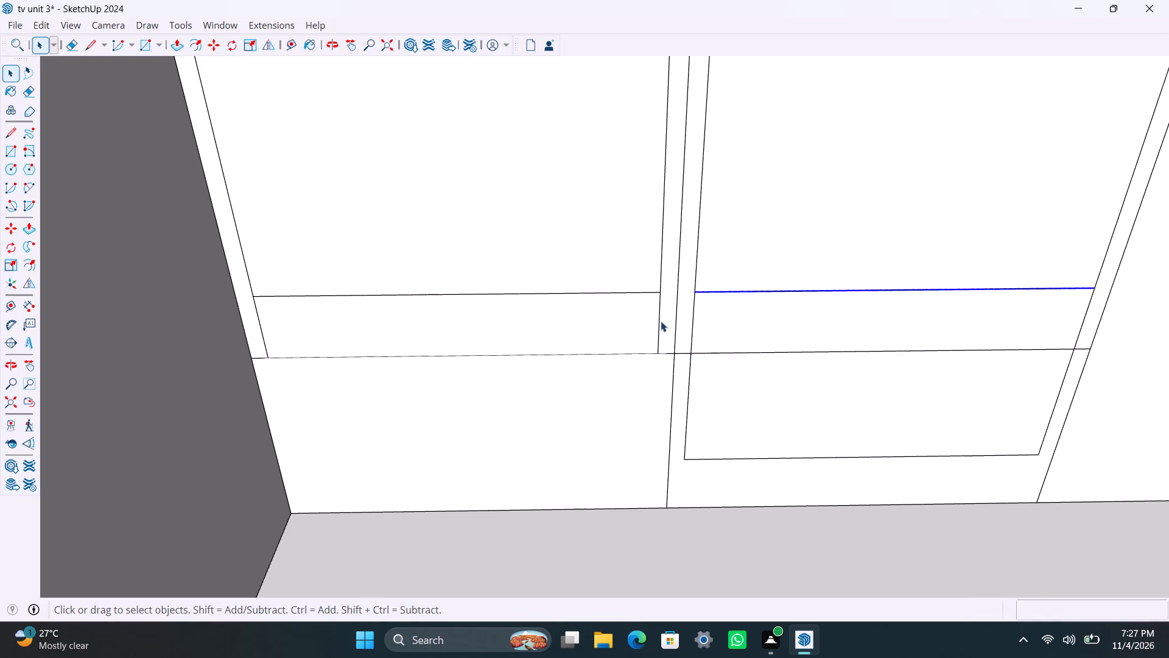
{"action": "key", "text": "Delete"}
{"action": "left_click", "coordinate": [695, 329]}
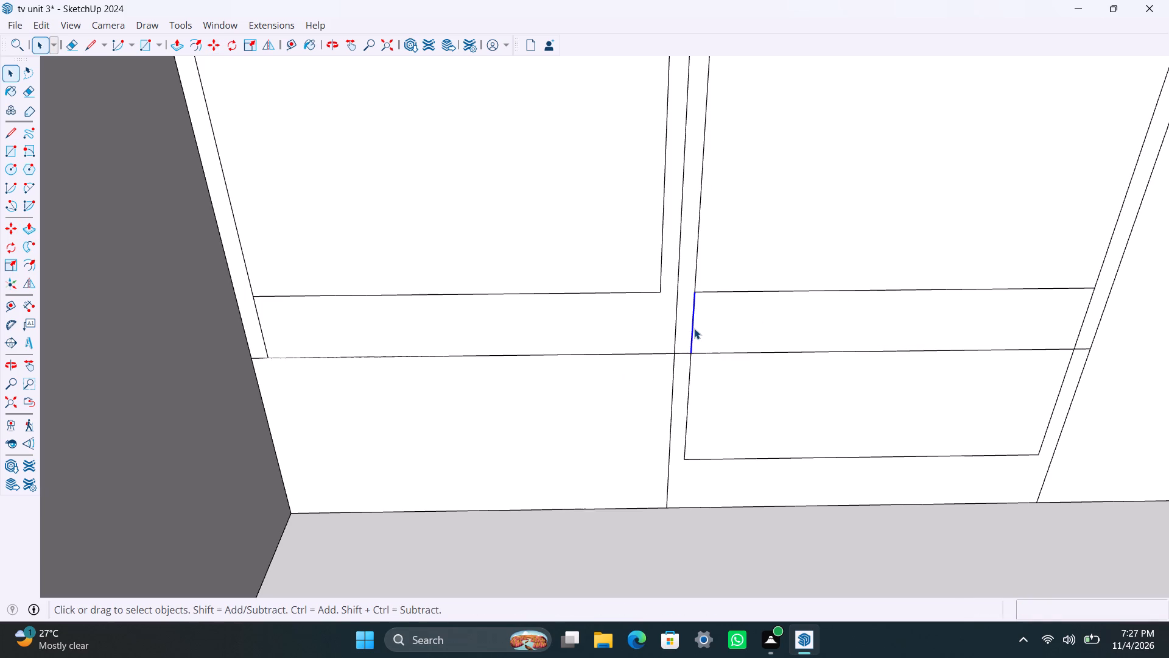
{"action": "key", "text": "Delete"}
Delete the divider and the second strip's frame lines below the 3" band, plus its far inner vertical segment within the band.
{"action": "left_click", "coordinate": [668, 389]}
{"action": "left_click", "coordinate": [674, 389]}
{"action": "key", "text": "Delete"}
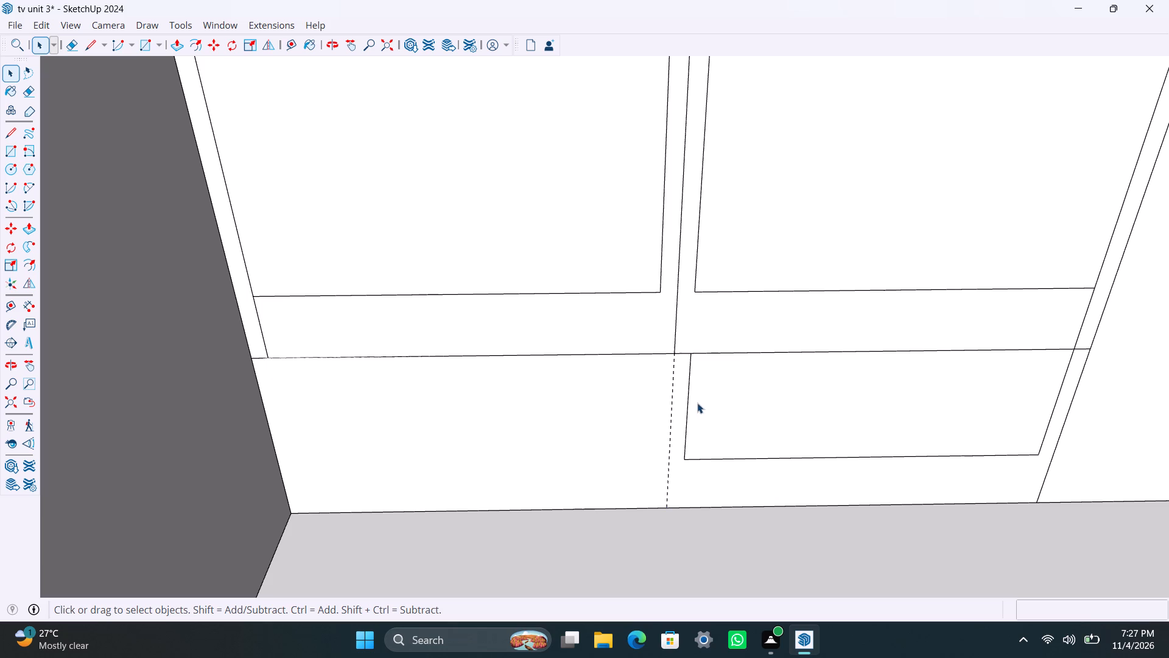
{"action": "left_click", "coordinate": [688, 402]}
{"action": "key", "text": "Delete"}
{"action": "left_click", "coordinate": [715, 459]}
{"action": "key", "text": "Delete"}
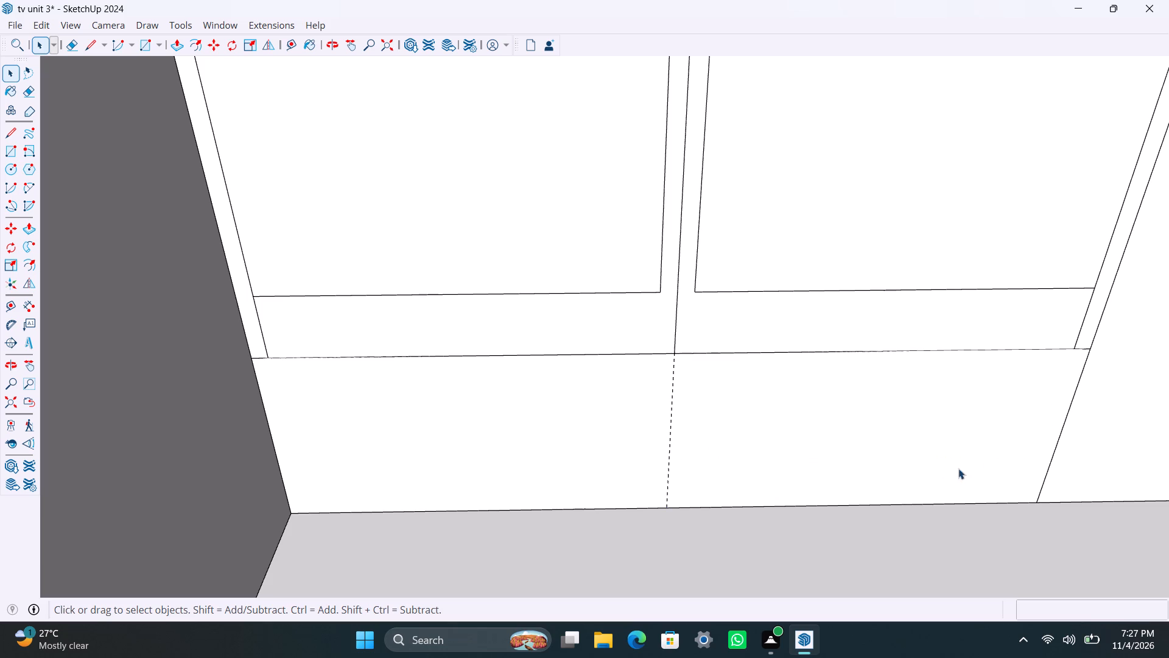
{"action": "left_click", "coordinate": [1082, 325]}
{"action": "key", "text": "Delete"}
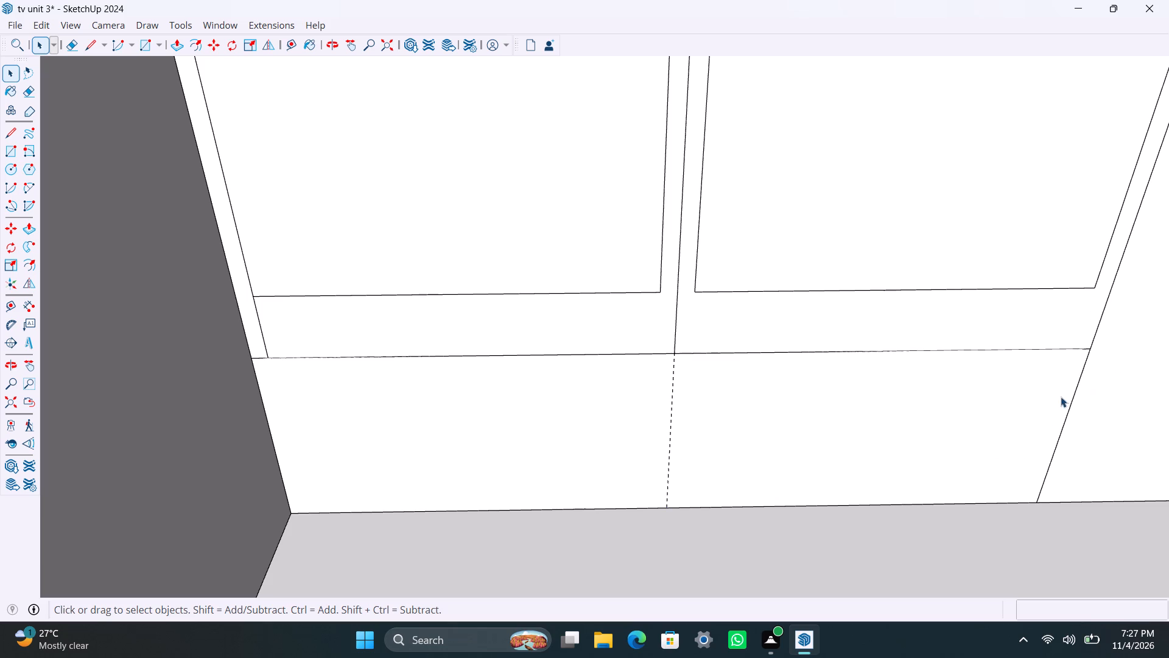
{"action": "left_click", "coordinate": [1074, 396]}
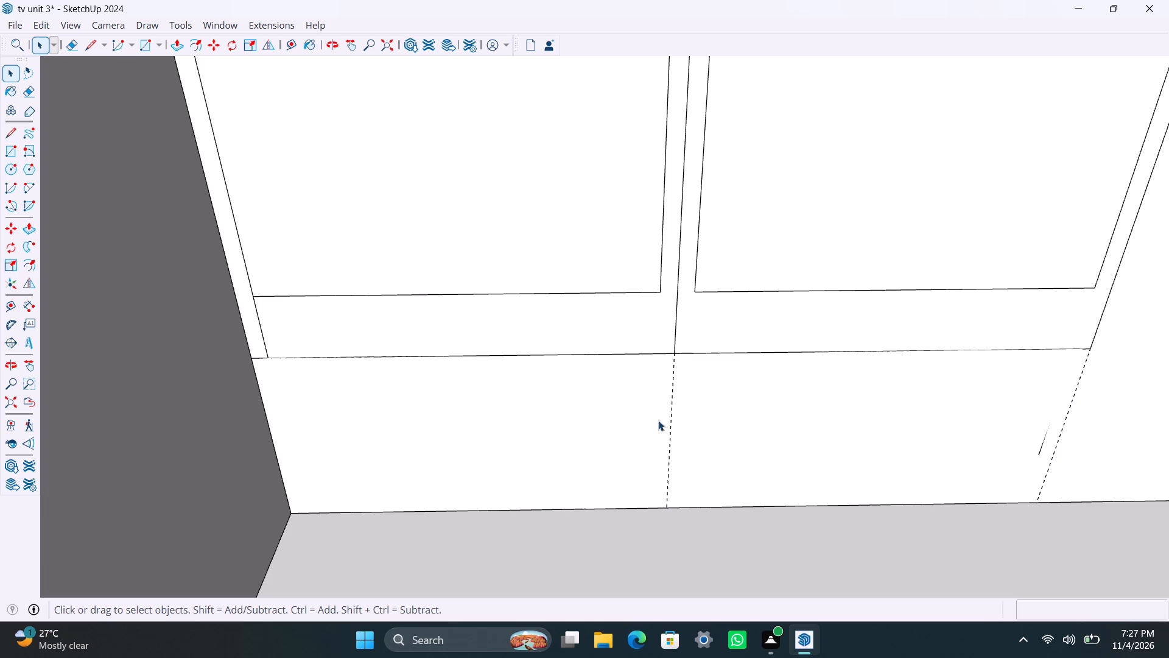
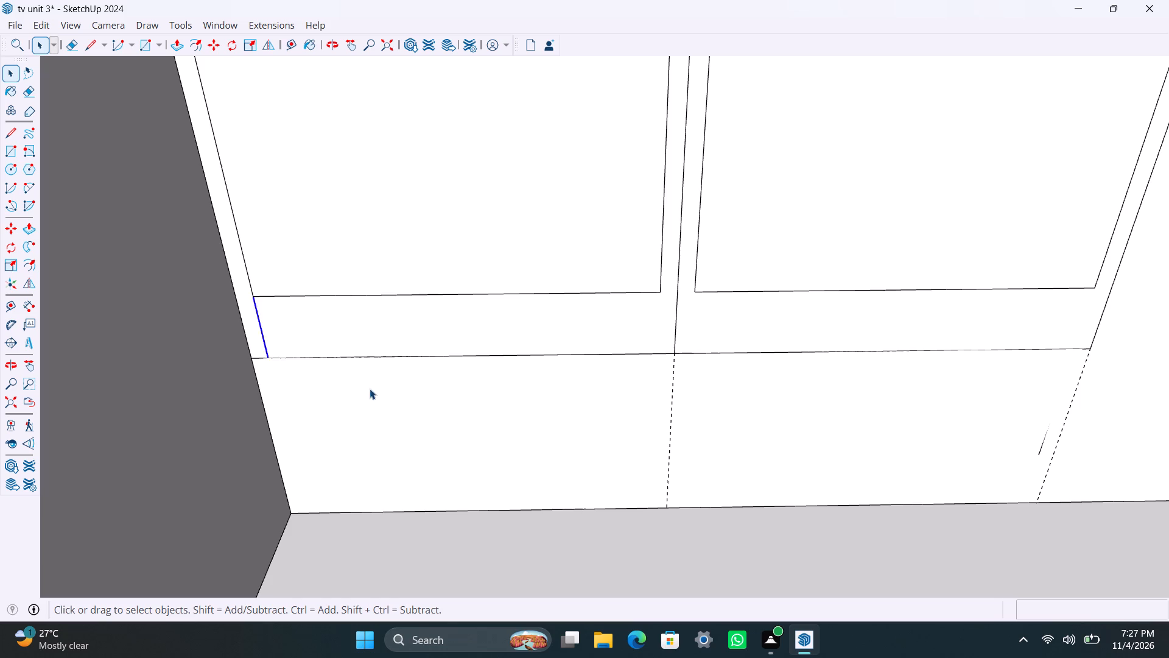
Delete the stray short vertical line below the second strip's bottom line, near its outer edge.
{"action": "scroll", "coordinate": [451, 411], "scroll_direction": "down", "scroll_amount": 12}
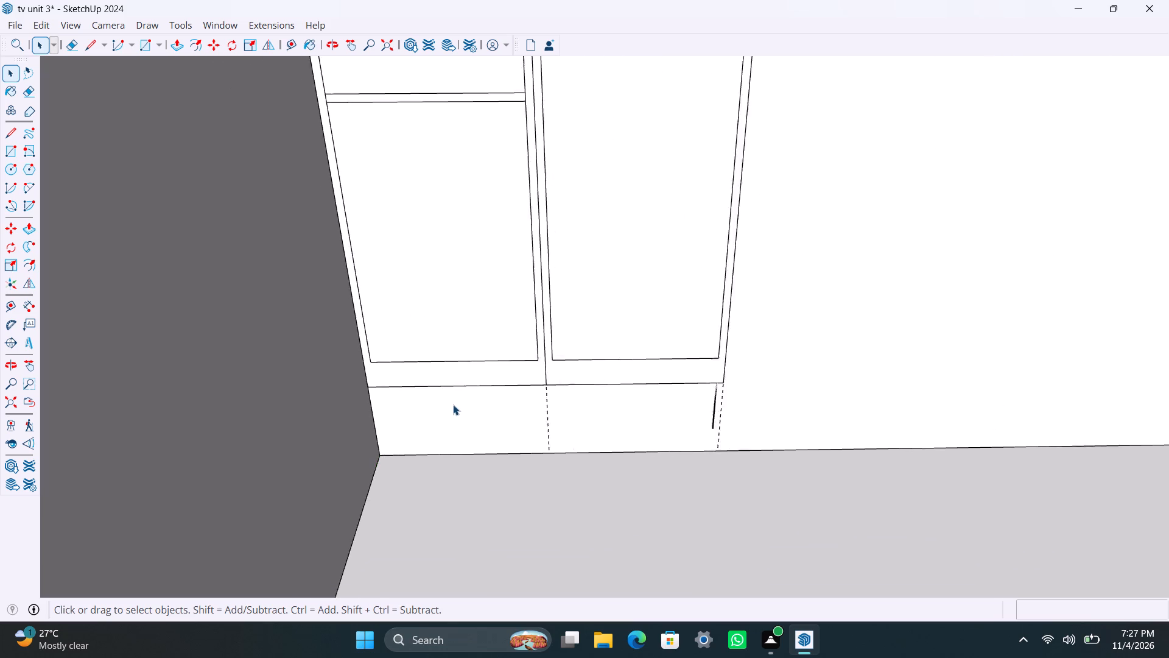
{"action": "scroll", "coordinate": [453, 405], "scroll_direction": "down", "scroll_amount": 5}
{"action": "scroll", "coordinate": [495, 353], "scroll_direction": "down", "scroll_amount": 9}
{"action": "middle_click_drag", "start_coordinate": [505, 282], "coordinate": [530, 327], "text": "shift"}
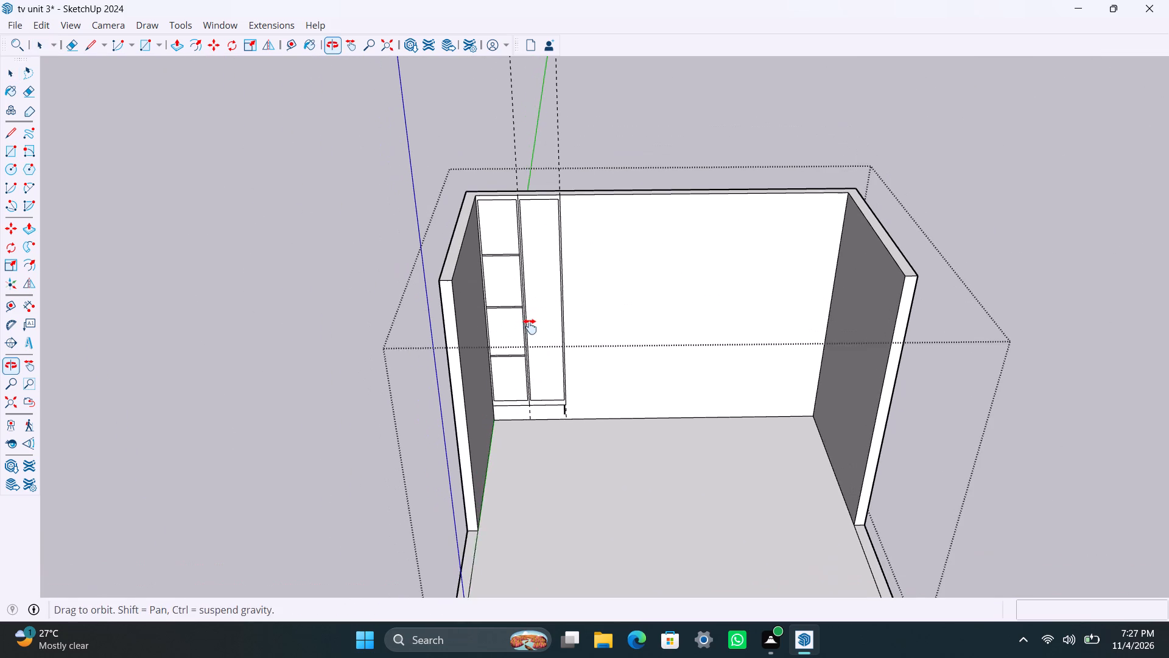
{"action": "middle_click_drag", "start_coordinate": [530, 327], "coordinate": [530, 323], "text": "shift"}
{"action": "scroll", "coordinate": [556, 384], "scroll_direction": "up", "scroll_amount": 5}
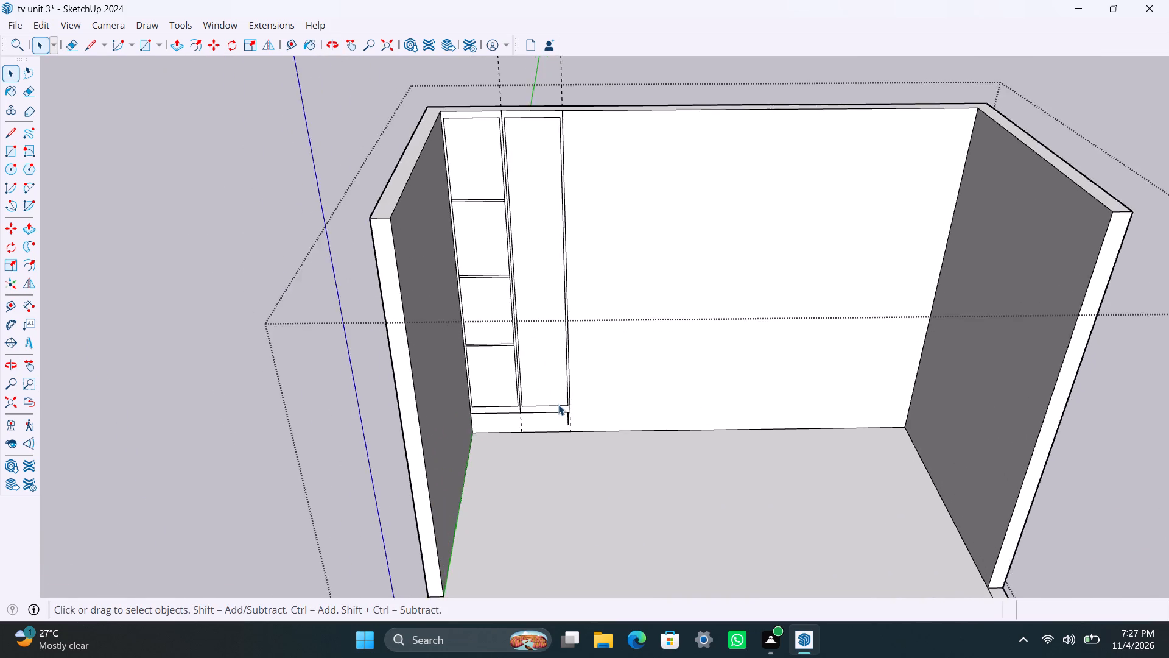
{"action": "scroll", "coordinate": [558, 405], "scroll_direction": "up", "scroll_amount": 13}
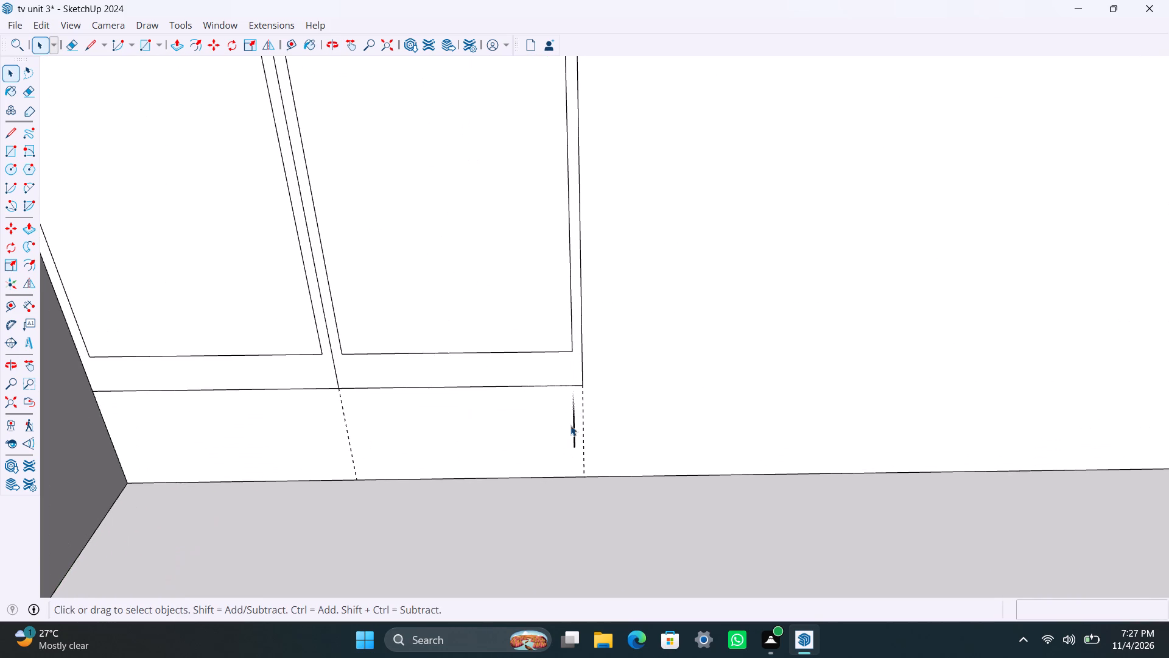
{"action": "left_click", "coordinate": [575, 420]}
{"action": "key", "text": "Delete"}
Copy the second strip's top inner frame line 1'5" downward, and copy that line 18 mm lower to outline the first shelf.
{"action": "scroll", "coordinate": [482, 415], "scroll_direction": "down", "scroll_amount": 3}
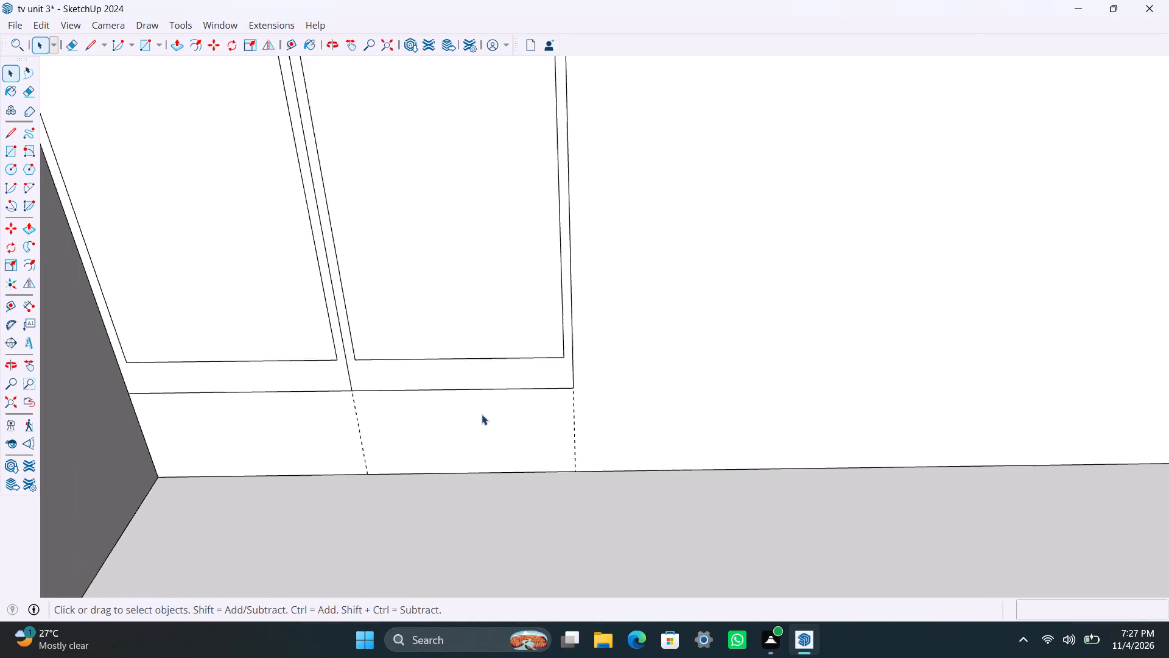
{"action": "scroll", "coordinate": [482, 414], "scroll_direction": "down", "scroll_amount": 11}
{"action": "middle_click_drag", "start_coordinate": [459, 319], "coordinate": [487, 398]}
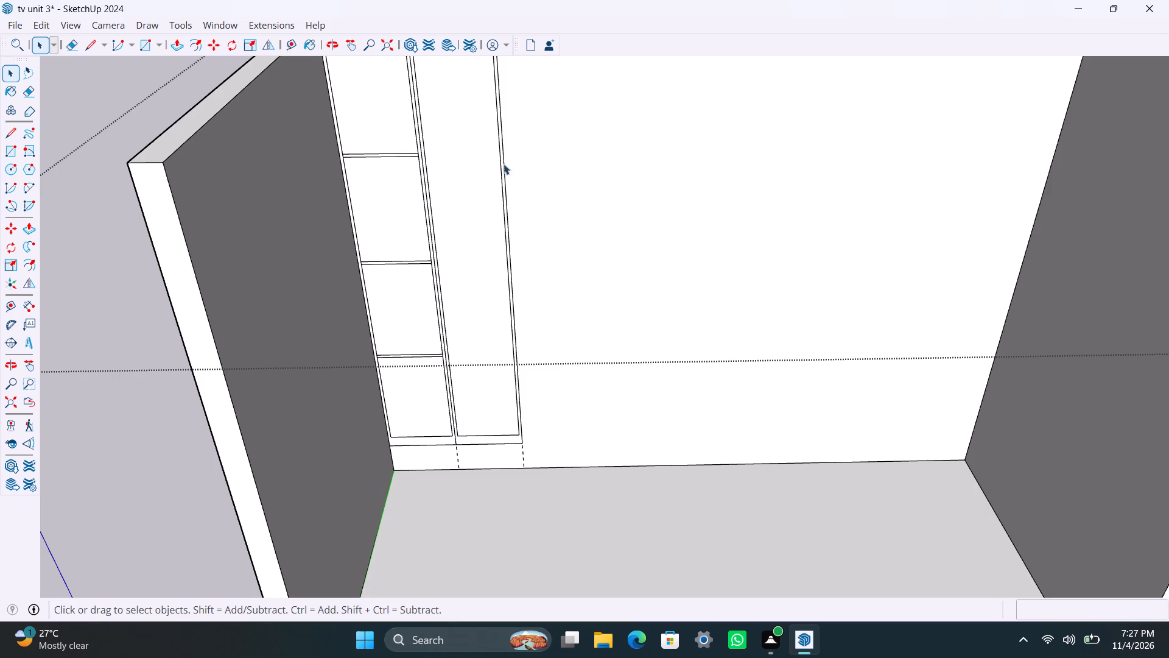
{"action": "scroll", "coordinate": [468, 244], "scroll_direction": "down", "scroll_amount": 4}
{"action": "middle_click_drag", "start_coordinate": [484, 273], "coordinate": [507, 356], "text": "shift"}
{"action": "scroll", "coordinate": [482, 228], "scroll_direction": "up", "scroll_amount": 5}
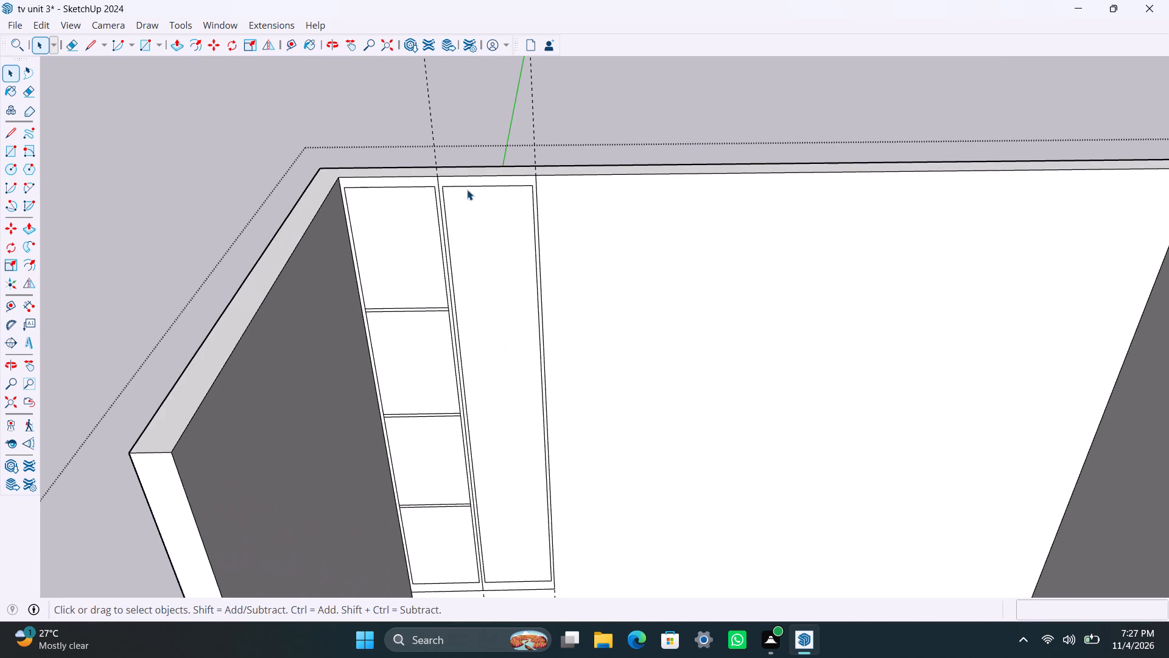
{"action": "left_click", "coordinate": [467, 189]}
{"action": "key", "text": "m"}
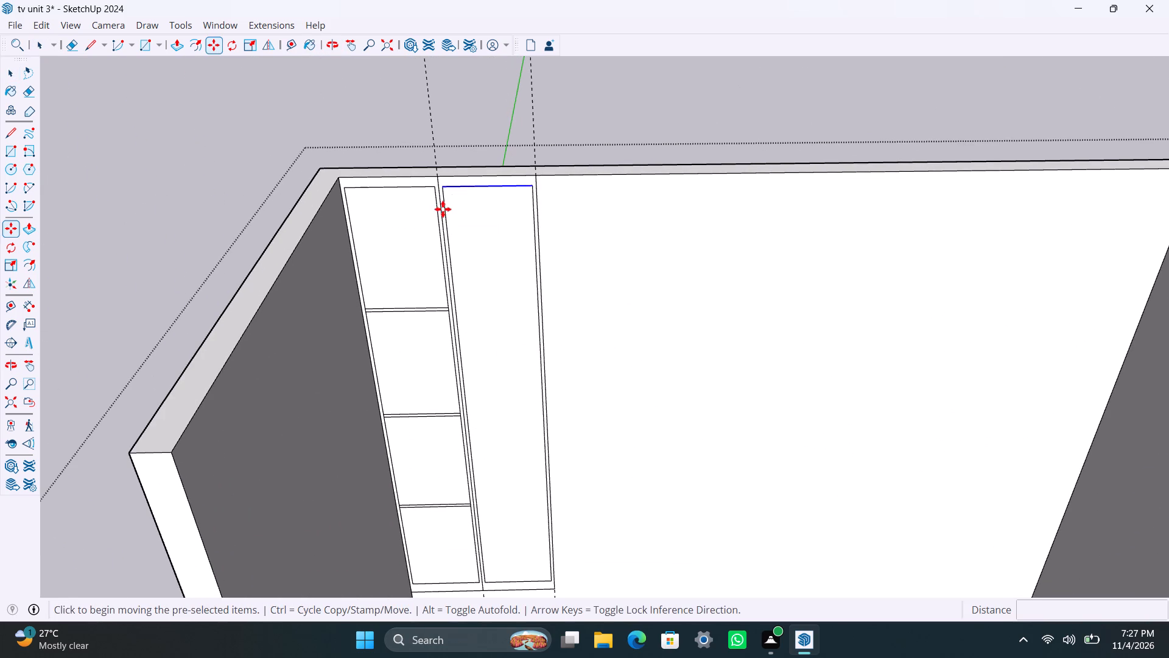
{"action": "left_click", "coordinate": [446, 187]}
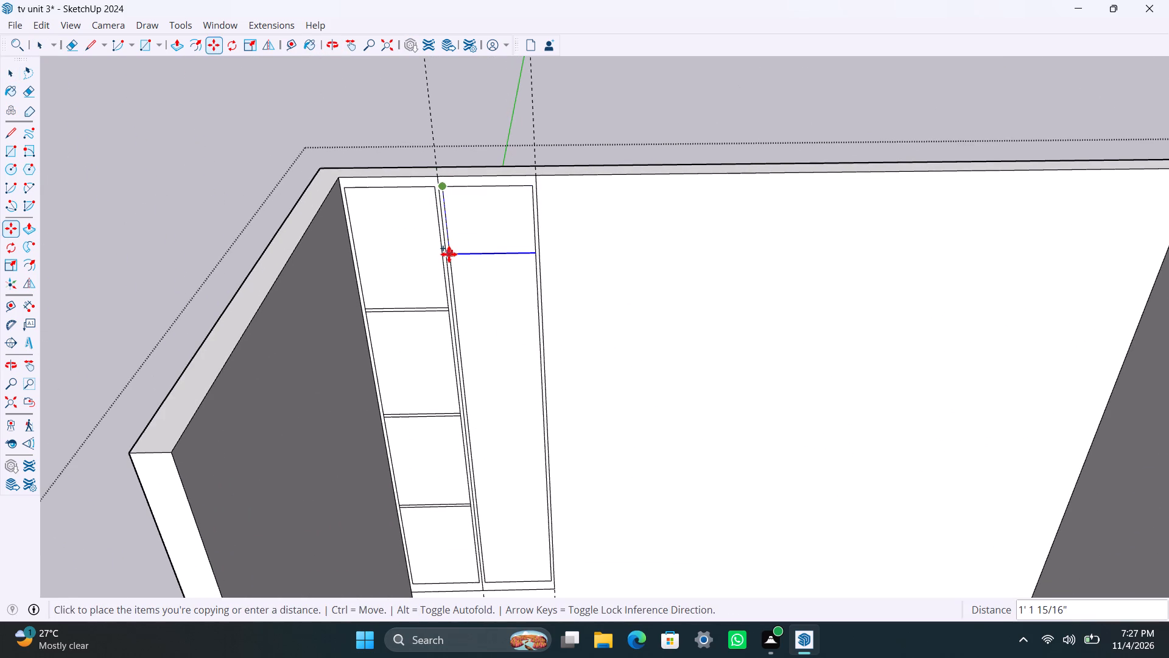
{"action": "type", "text": "1'5\""}
{"action": "key", "text": "Return"}
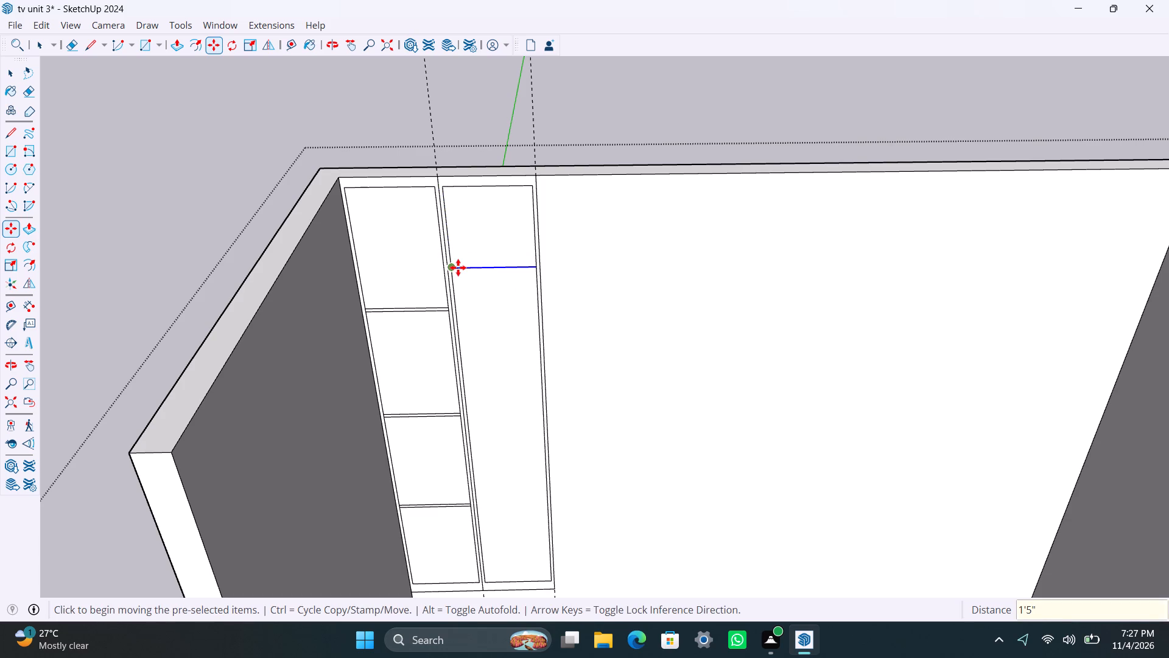
{"action": "left_click", "coordinate": [458, 267], "text": "ctrl"}
{"action": "key", "text": "1"}
{"action": "type", "text": "8mm"}
{"action": "key", "text": "Return"}
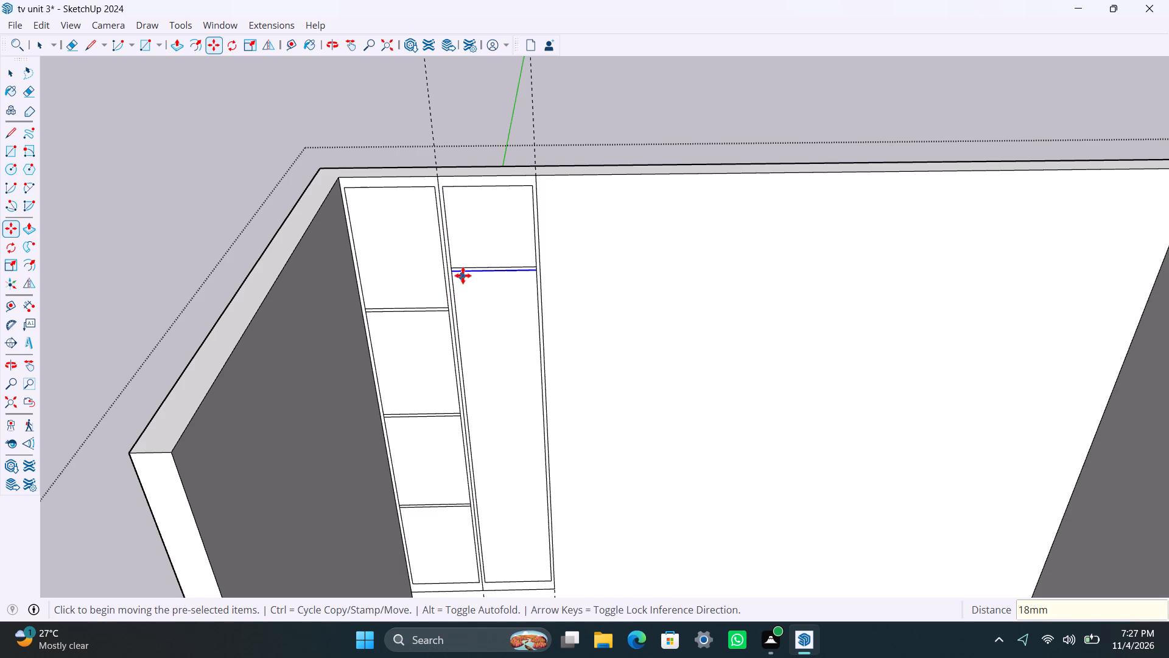
Outline the second strip's second shelf with line copies 1'5" below the first shelf and a further 18 mm down.
{"action": "left_click", "coordinate": [455, 274]}
{"action": "type", "text": "1'5\""}
{"action": "key", "text": "Return"}
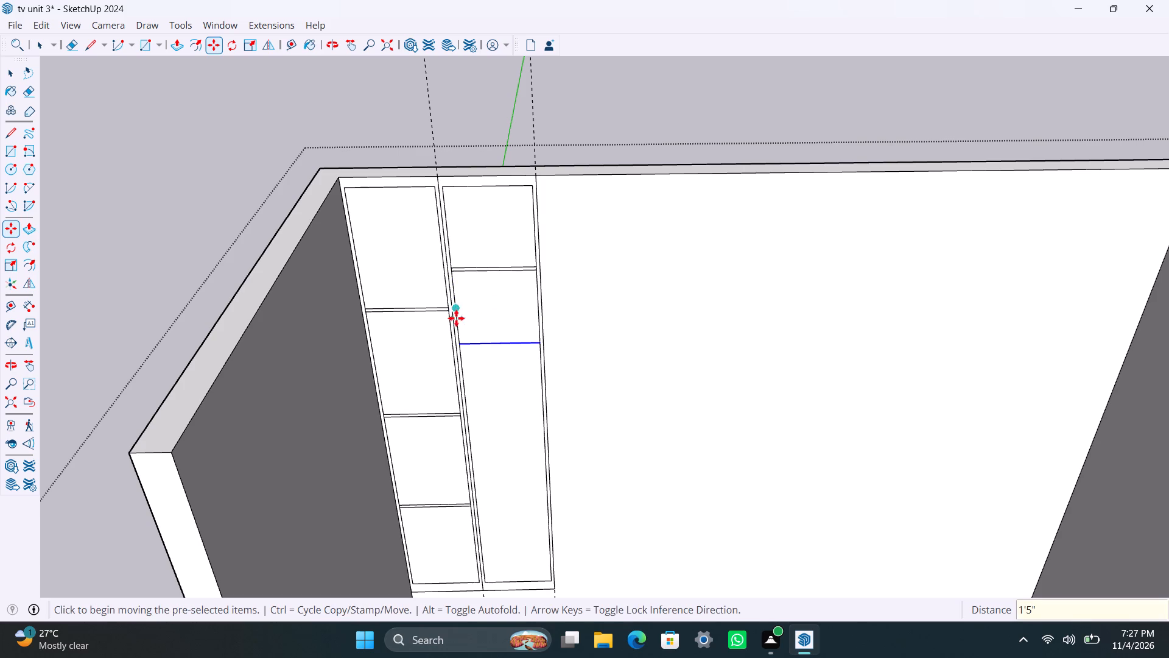
{"action": "left_click", "coordinate": [466, 345]}
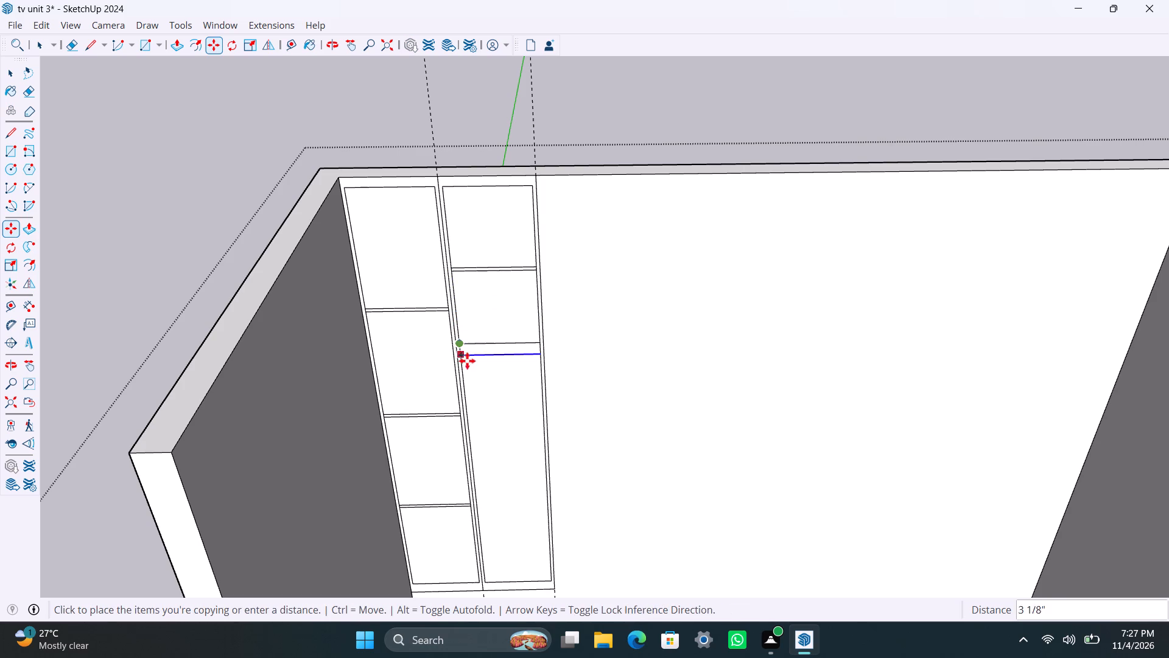
{"action": "type", "text": "18mm"}
{"action": "key", "text": "Return"}
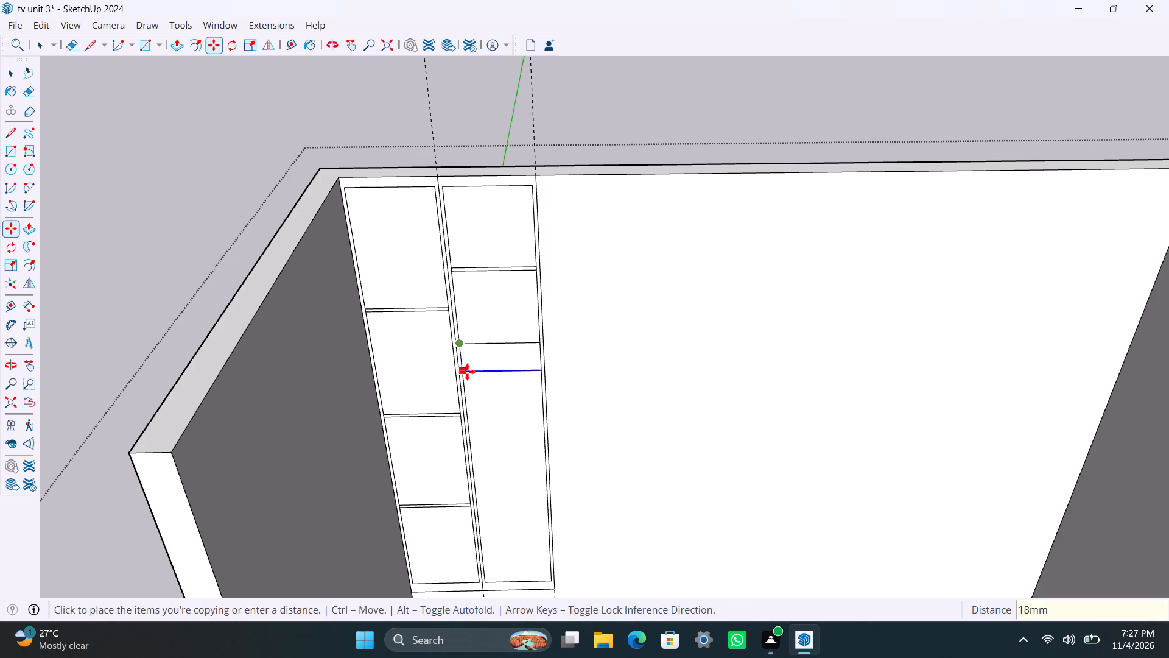
Outline the second strip's third shelf with line copies 1'5" below the second shelf and a further 18 mm down.
{"action": "left_click", "coordinate": [465, 347]}
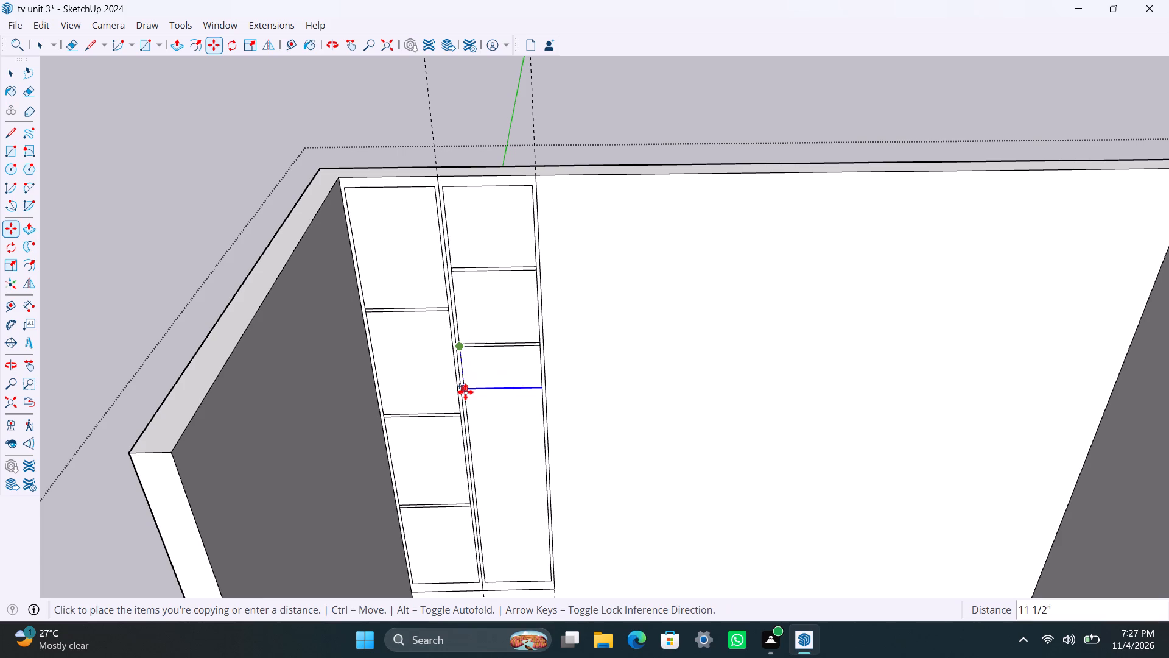
{"action": "type", "text": "1'5\""}
{"action": "key", "text": "Return"}
{"action": "left_click", "coordinate": [470, 412]}
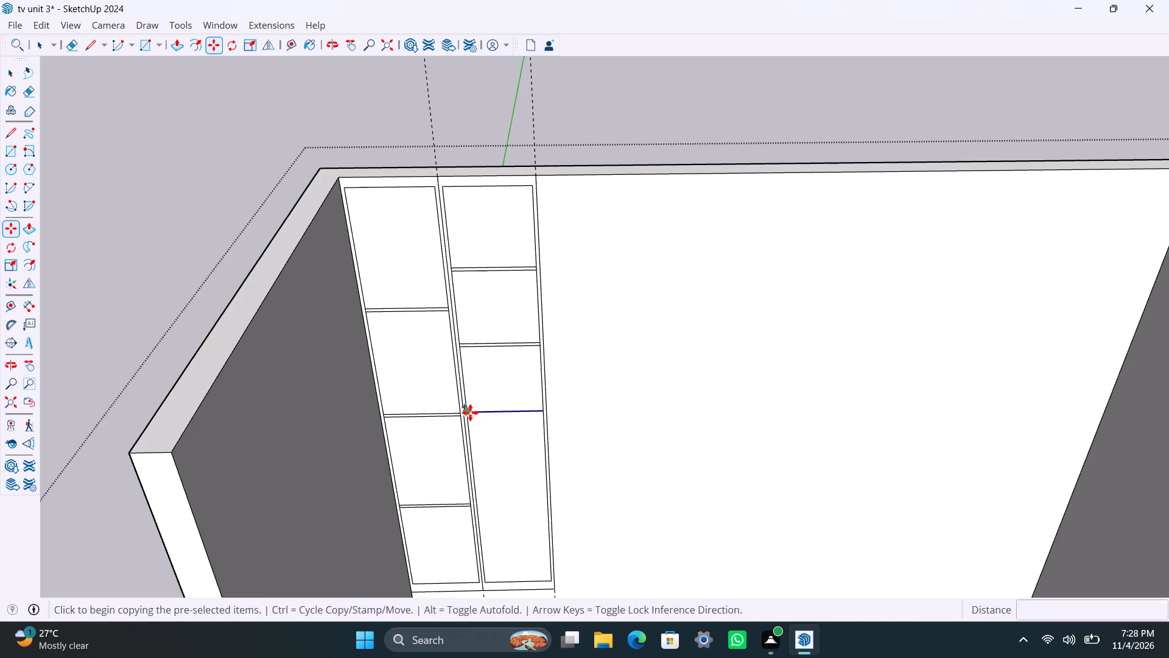
{"action": "type", "text": "18mm"}
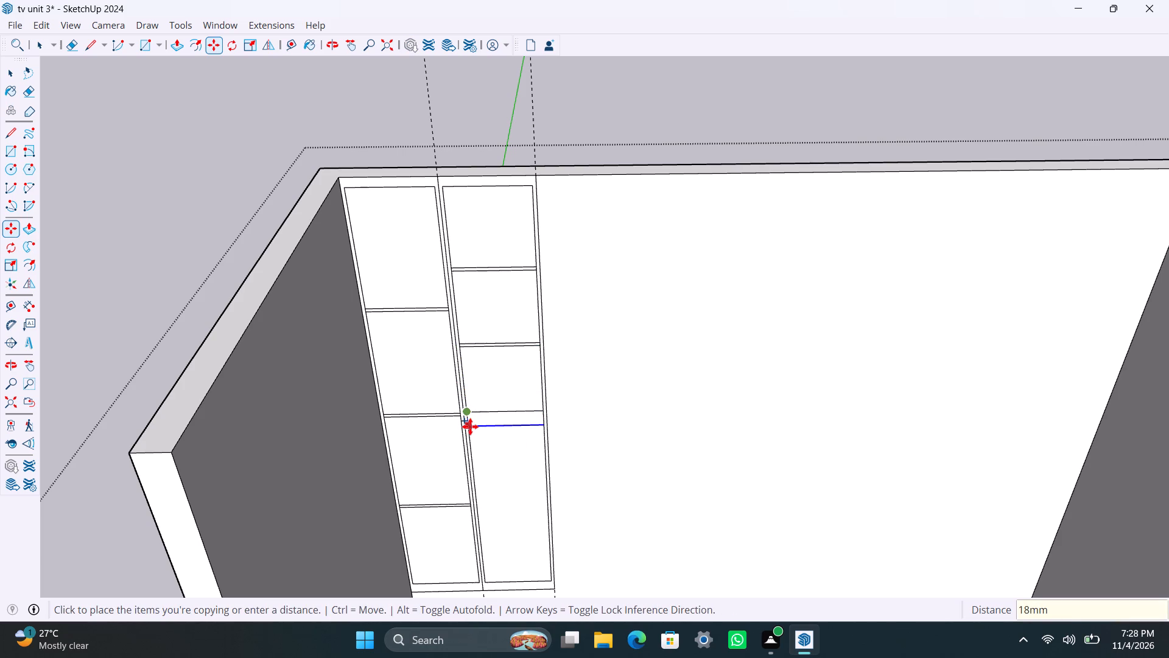
{"action": "key", "text": "Return"}
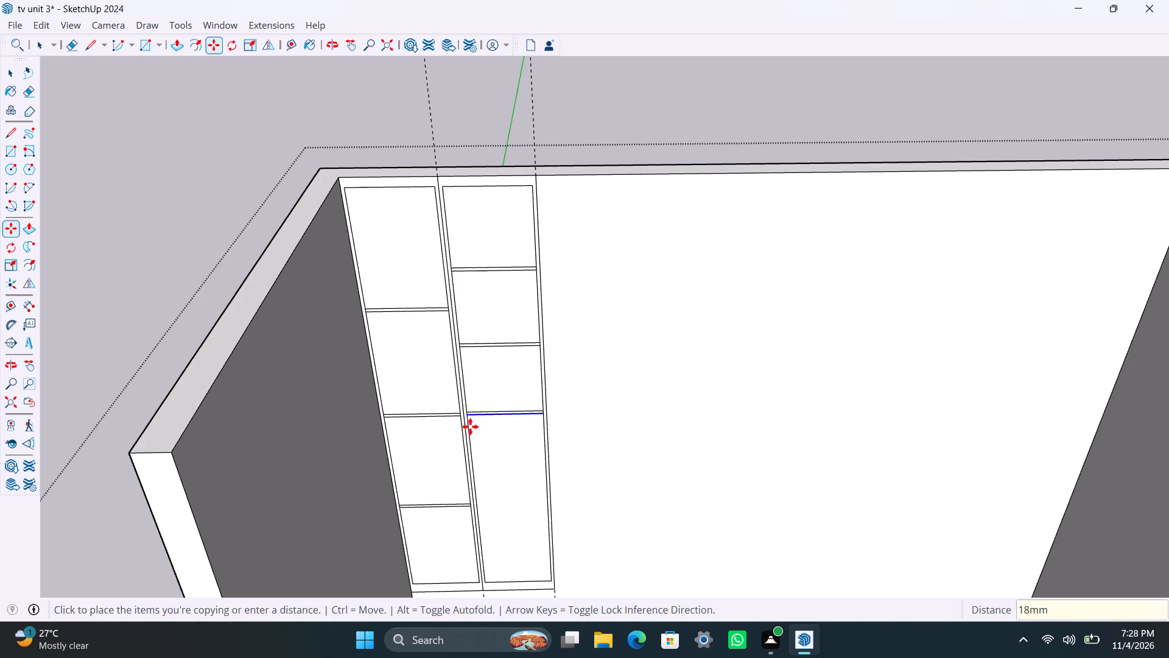
Outline the second strip's fourth shelf with line copies 1'5" below the third shelf and a further 18 mm down.
{"action": "left_click", "coordinate": [468, 418]}
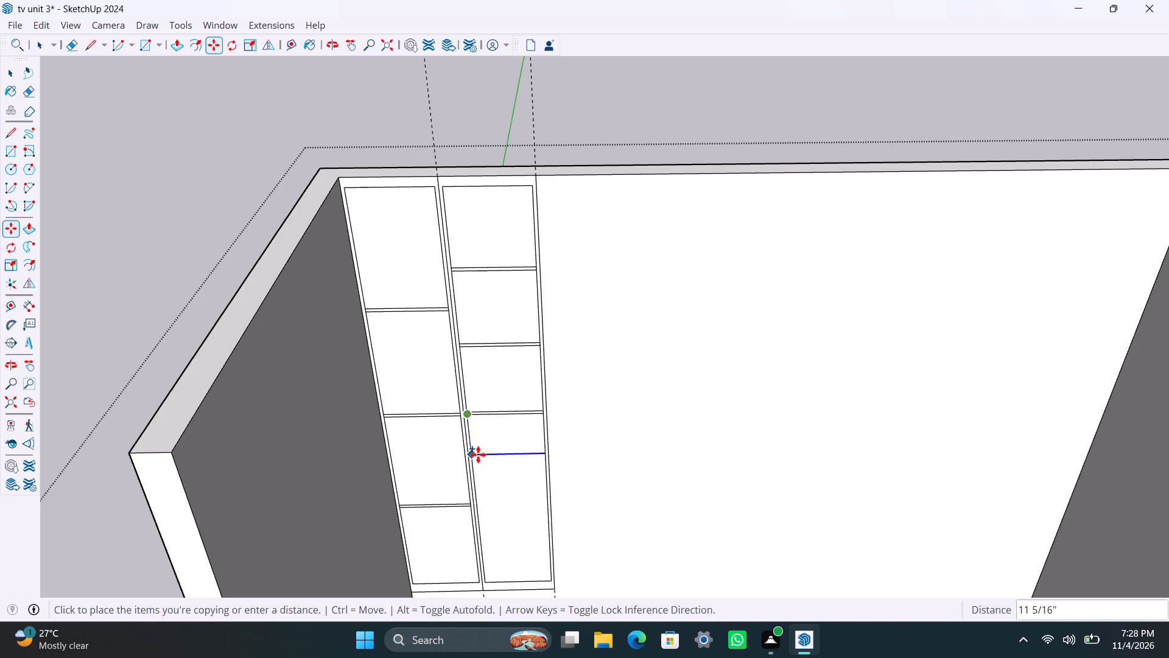
{"action": "type", "text": "1'5\""}
{"action": "key", "text": "Return"}
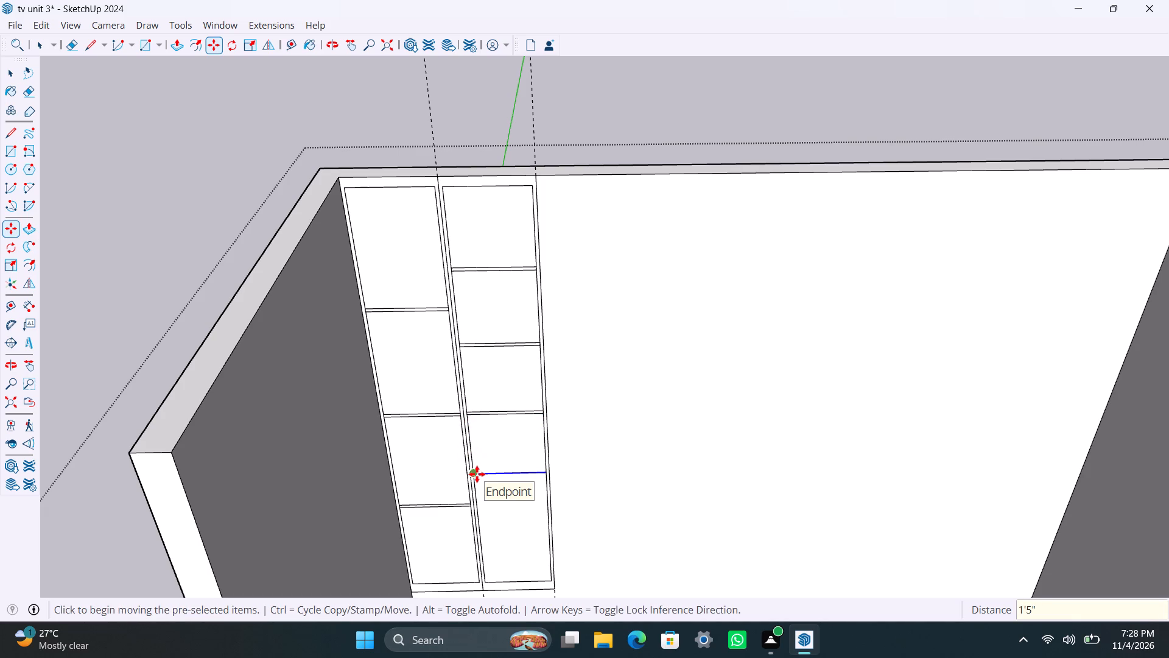
{"action": "left_click", "coordinate": [477, 474]}
{"action": "type", "text": "18mm"}
{"action": "key", "text": "Return"}
Outline the second strip's fifth shelf with line copies 1'5" below the fourth shelf and a further 18 mm down.
{"action": "scroll", "coordinate": [482, 498], "scroll_direction": "down", "scroll_amount": 1}
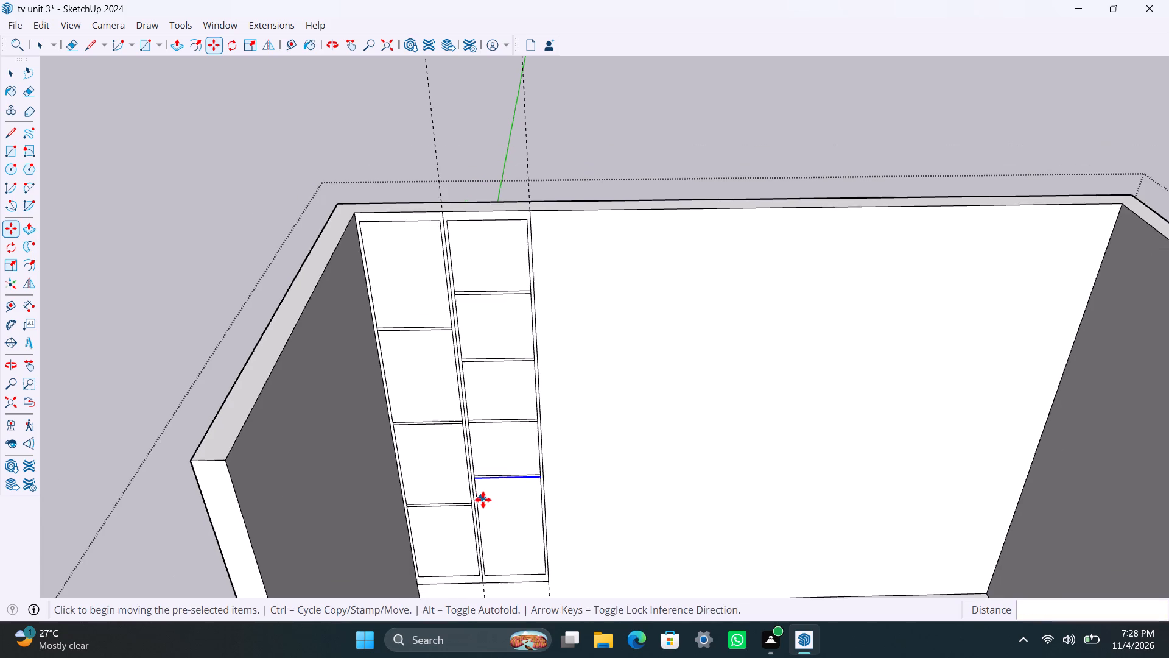
{"action": "scroll", "coordinate": [483, 500], "scroll_direction": "down", "scroll_amount": 1}
{"action": "middle_click_drag", "start_coordinate": [487, 501], "coordinate": [474, 388]}
{"action": "scroll", "coordinate": [474, 390], "scroll_direction": "up", "scroll_amount": 2}
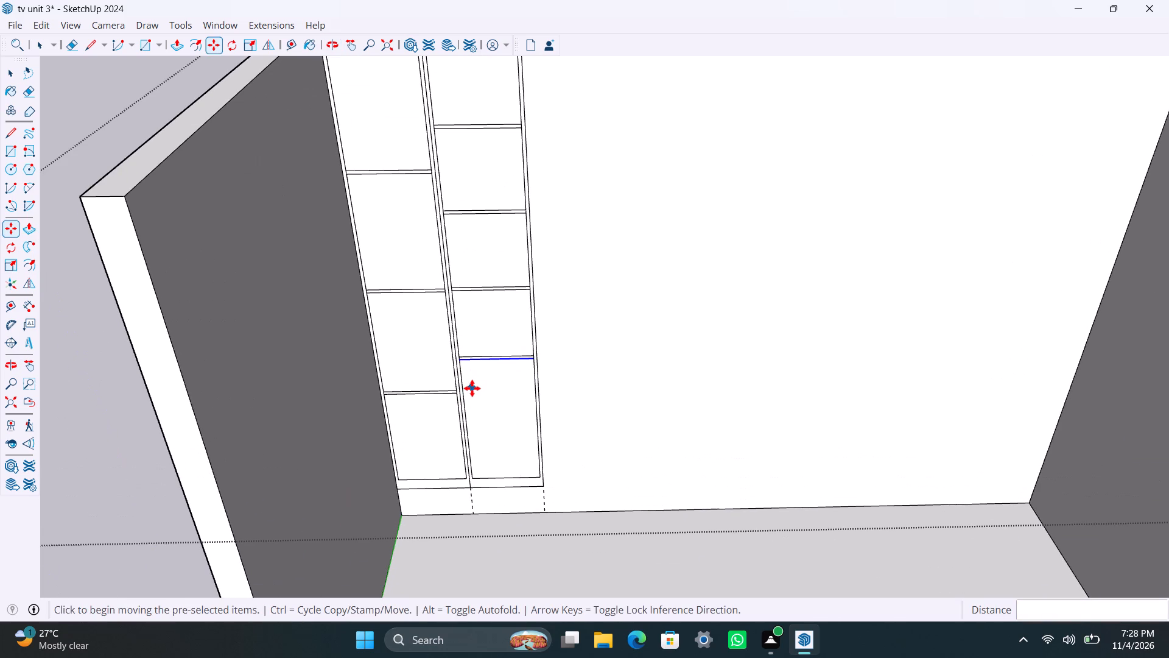
{"action": "scroll", "coordinate": [472, 388], "scroll_direction": "up", "scroll_amount": 2}
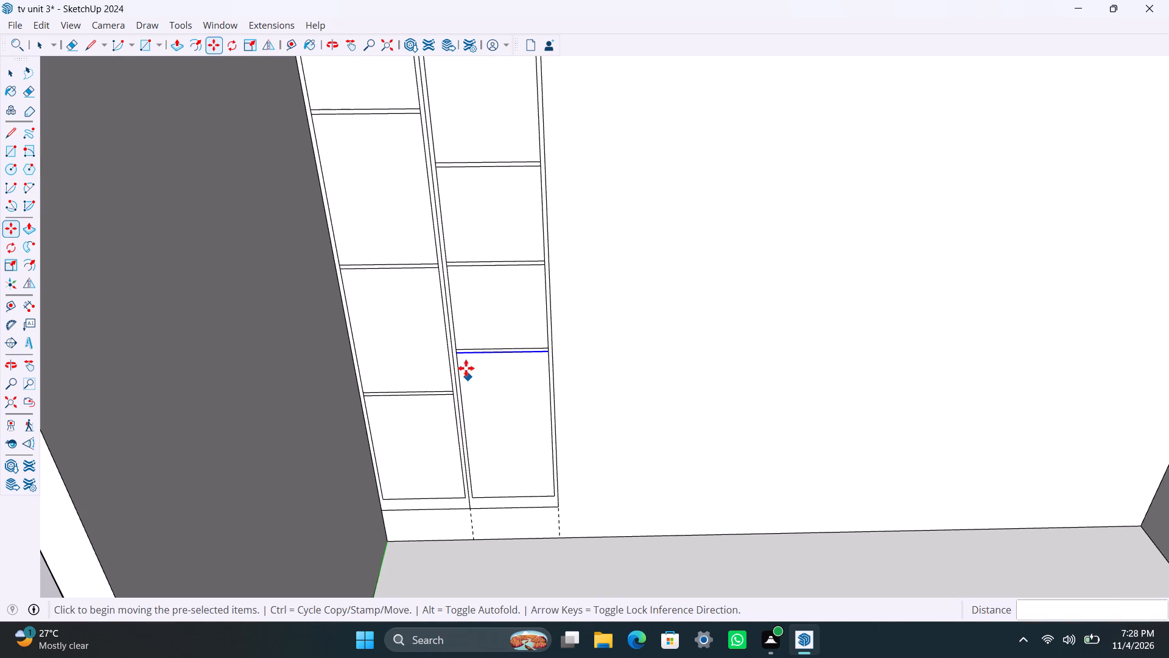
{"action": "left_click", "coordinate": [460, 359]}
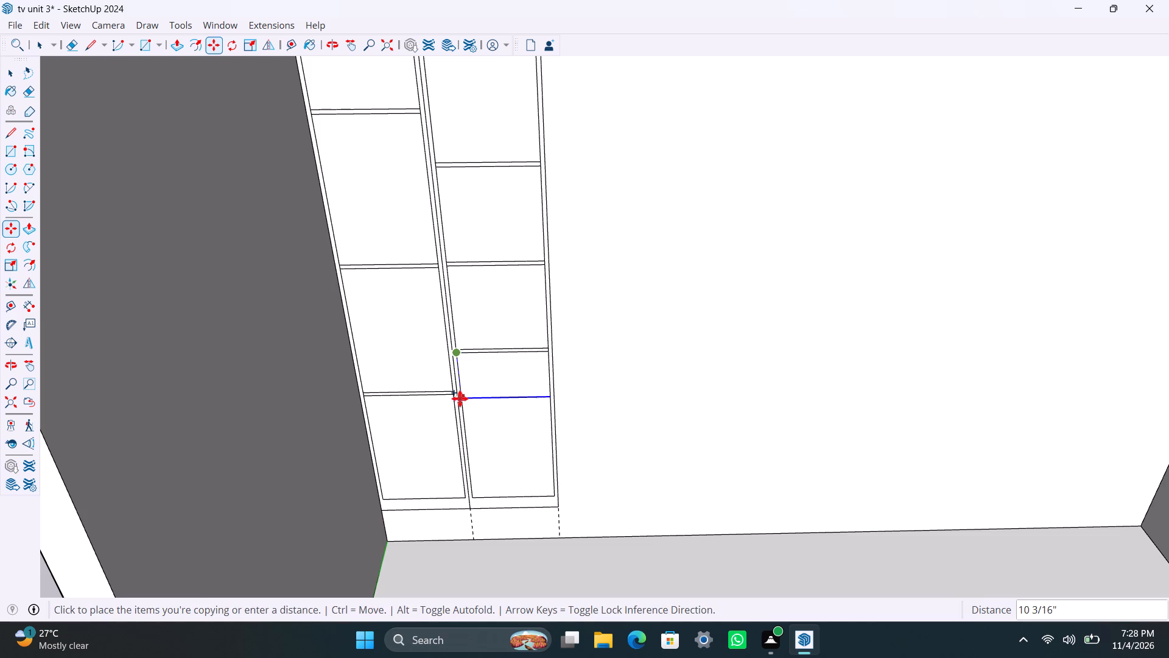
{"action": "type", "text": "1'5\""}
{"action": "key", "text": "Return"}
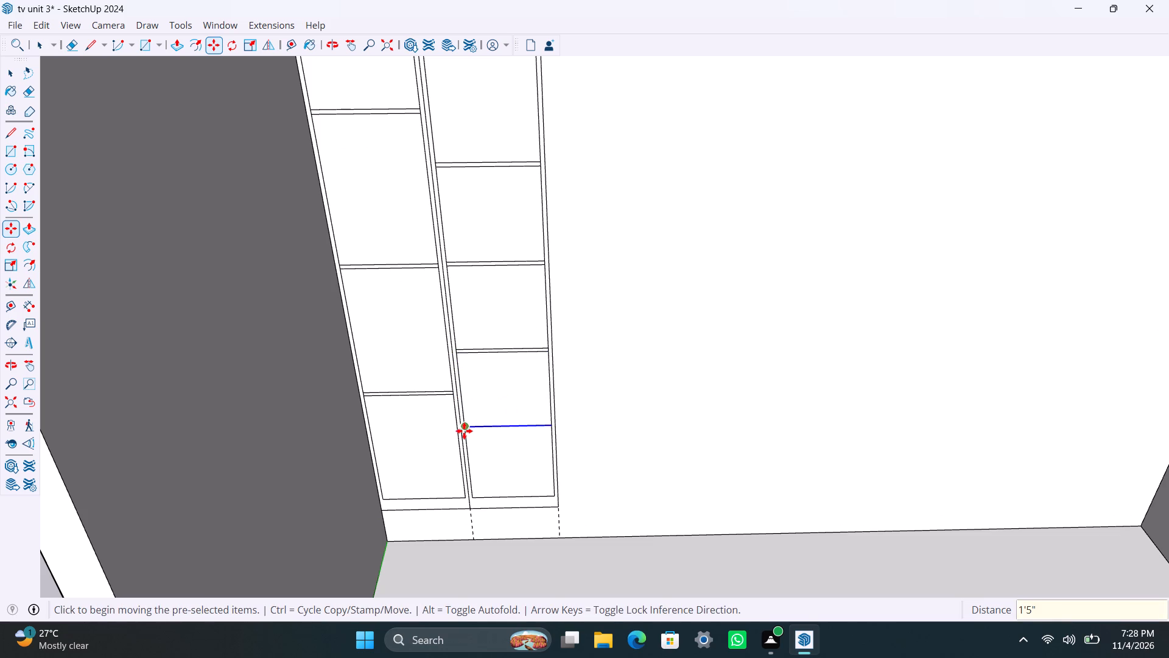
{"action": "left_click", "coordinate": [465, 429]}
{"action": "type", "text": "18mm"}
{"action": "key", "text": "Return"}
{"action": "key", "text": "space"}
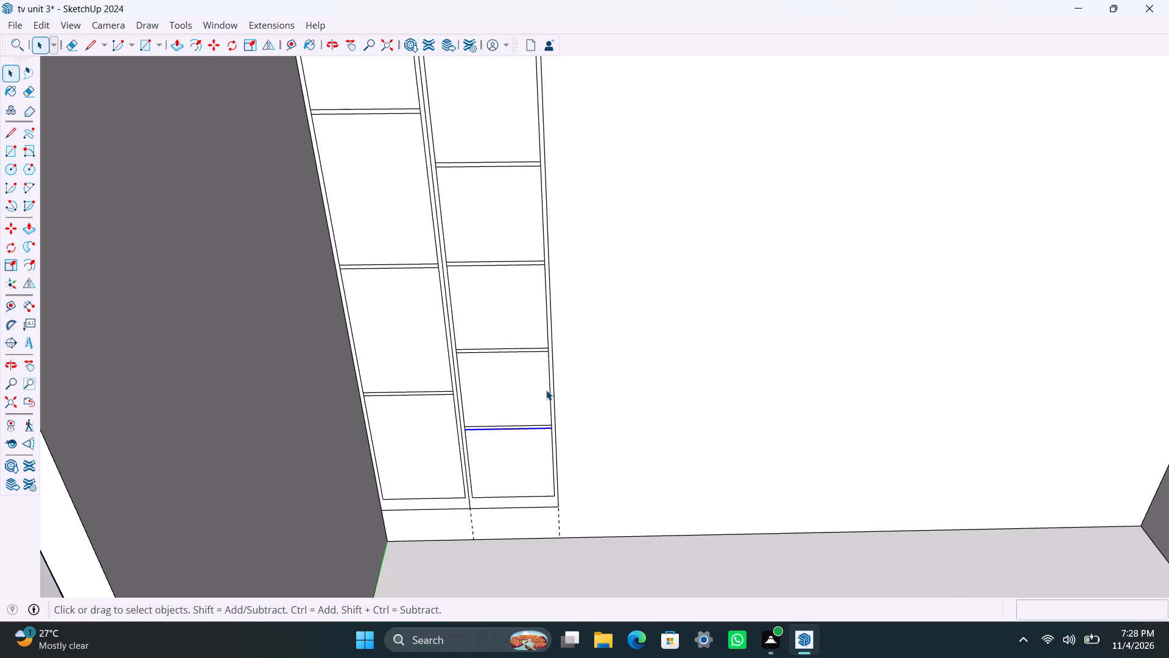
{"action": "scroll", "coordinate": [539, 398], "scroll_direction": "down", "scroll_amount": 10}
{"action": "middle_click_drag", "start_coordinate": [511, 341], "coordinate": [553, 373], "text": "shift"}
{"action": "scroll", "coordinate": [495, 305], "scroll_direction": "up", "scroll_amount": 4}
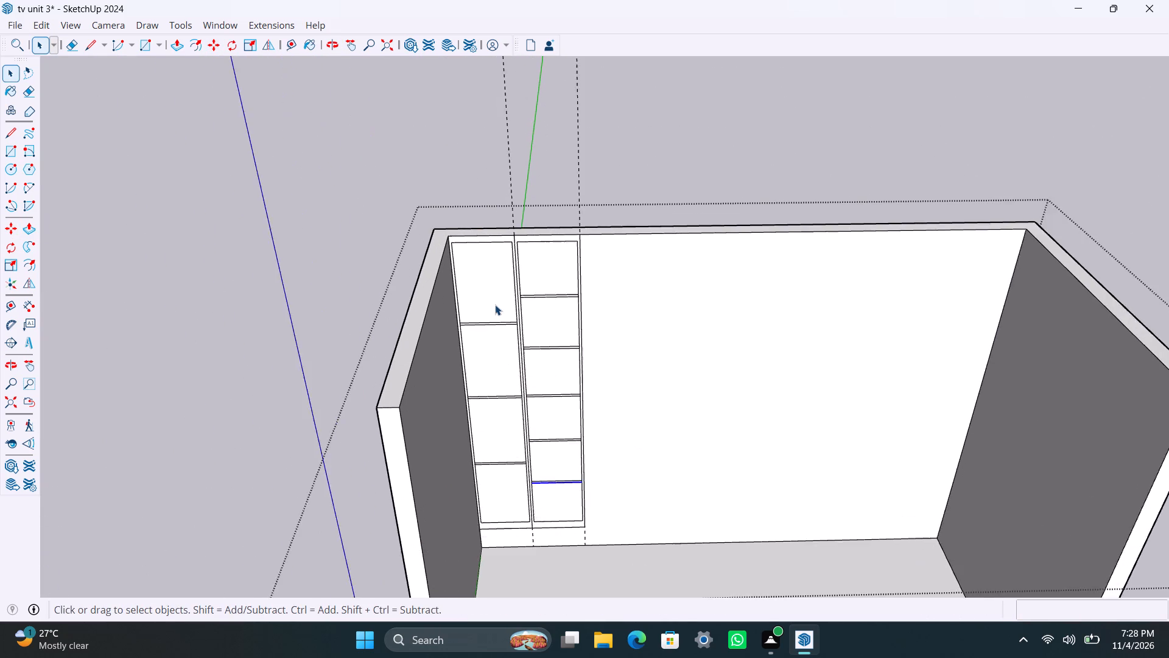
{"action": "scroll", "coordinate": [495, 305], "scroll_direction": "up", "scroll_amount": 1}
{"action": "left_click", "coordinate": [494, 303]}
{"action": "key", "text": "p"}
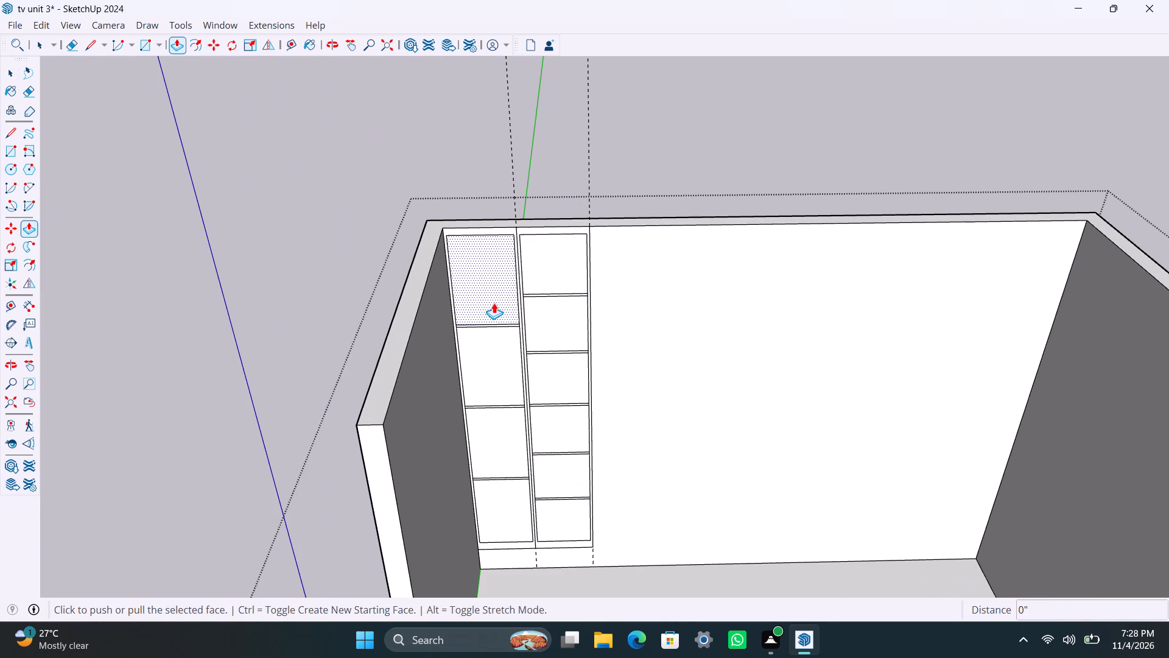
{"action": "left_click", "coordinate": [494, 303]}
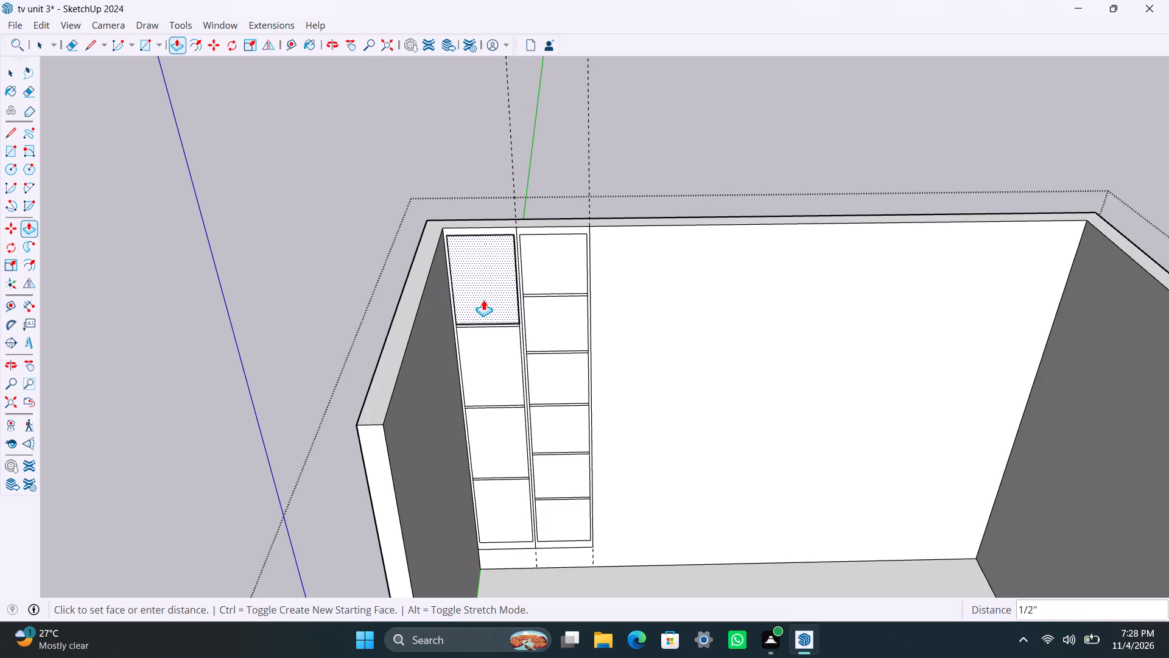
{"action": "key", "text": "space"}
Extrude the thin face of the uppermost shelf in the strip beside the side wall outward by 1'.
{"action": "scroll", "coordinate": [489, 326], "scroll_direction": "up", "scroll_amount": 8}
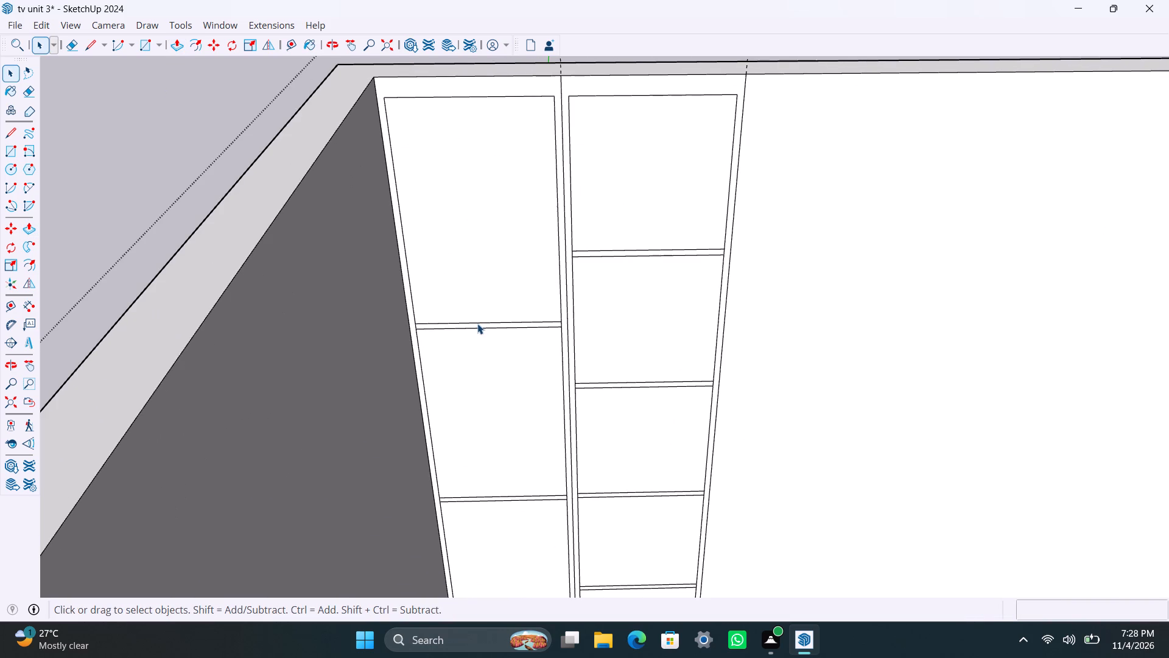
{"action": "left_click", "coordinate": [477, 325]}
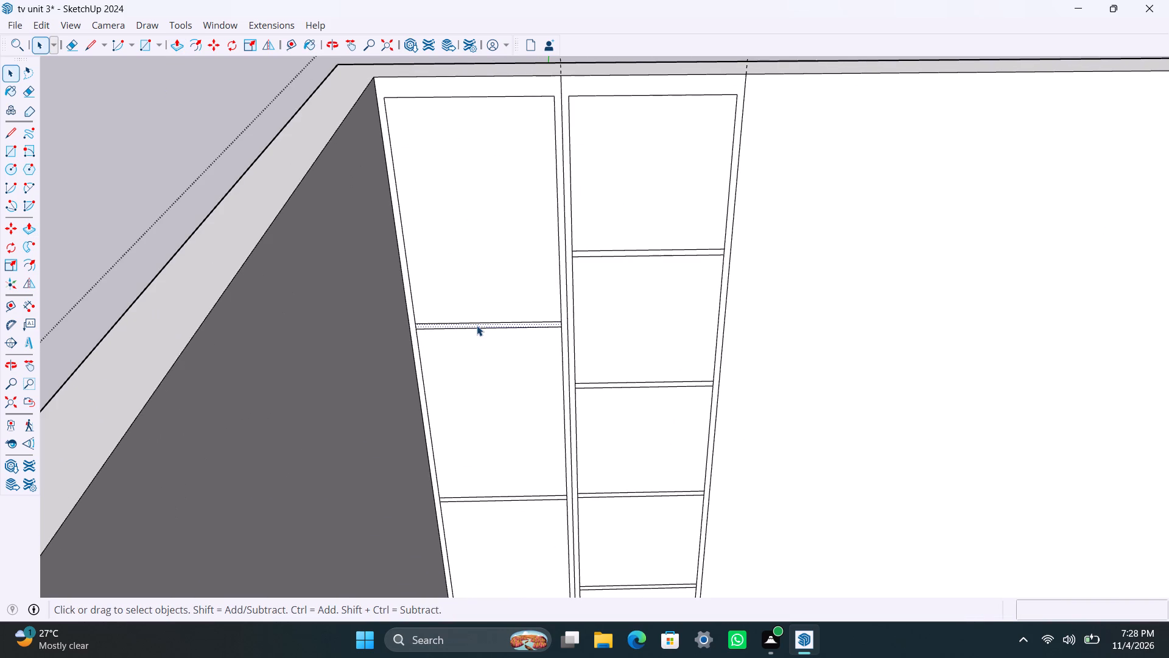
{"action": "key", "text": "p"}
{"action": "left_click", "coordinate": [476, 326]}
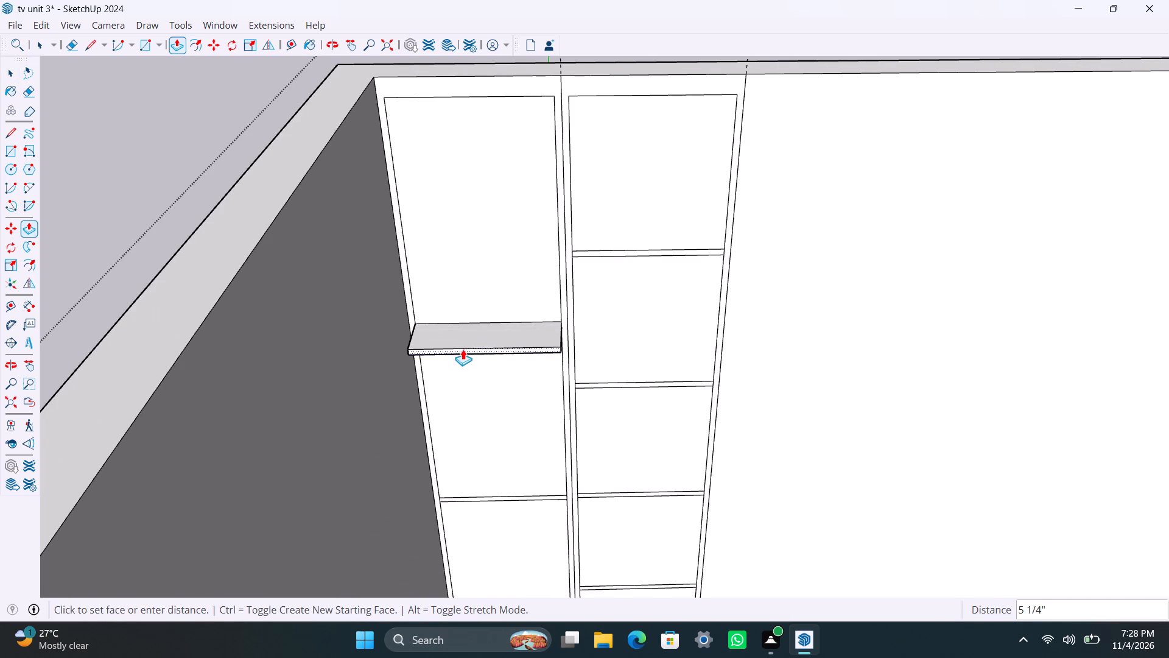
{"action": "type", "text": "1'"}
{"action": "key", "text": "Return"}
{"action": "key", "text": "space"}
Extrude the frame face around the strip beside the side wall outward by 1'.
{"action": "scroll", "coordinate": [396, 164], "scroll_direction": "up", "scroll_amount": 2}
{"action": "left_click", "coordinate": [418, 69]}
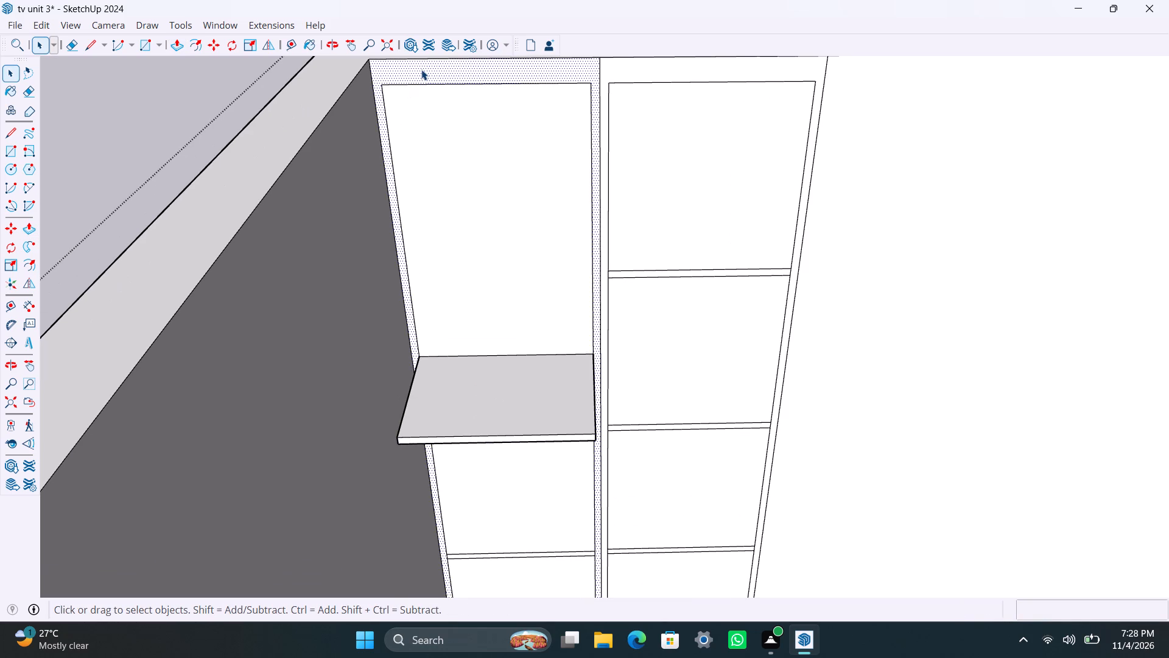
{"action": "key", "text": "p"}
{"action": "left_click", "coordinate": [421, 69]}
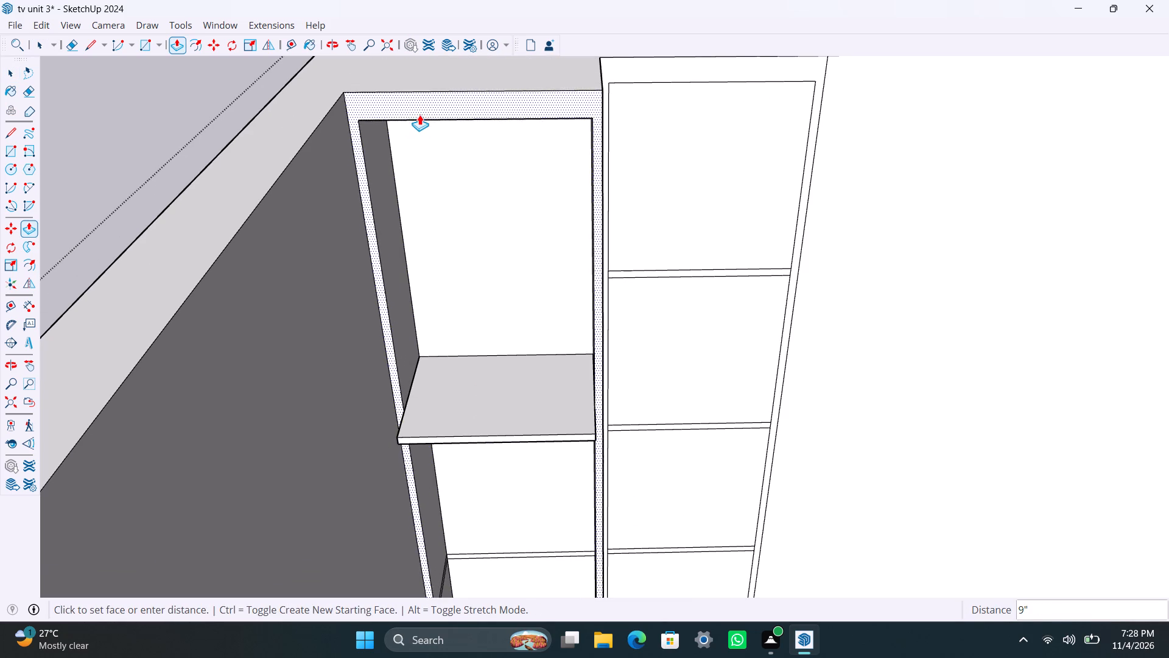
{"action": "type", "text": "1'"}
{"action": "key", "text": "Return"}
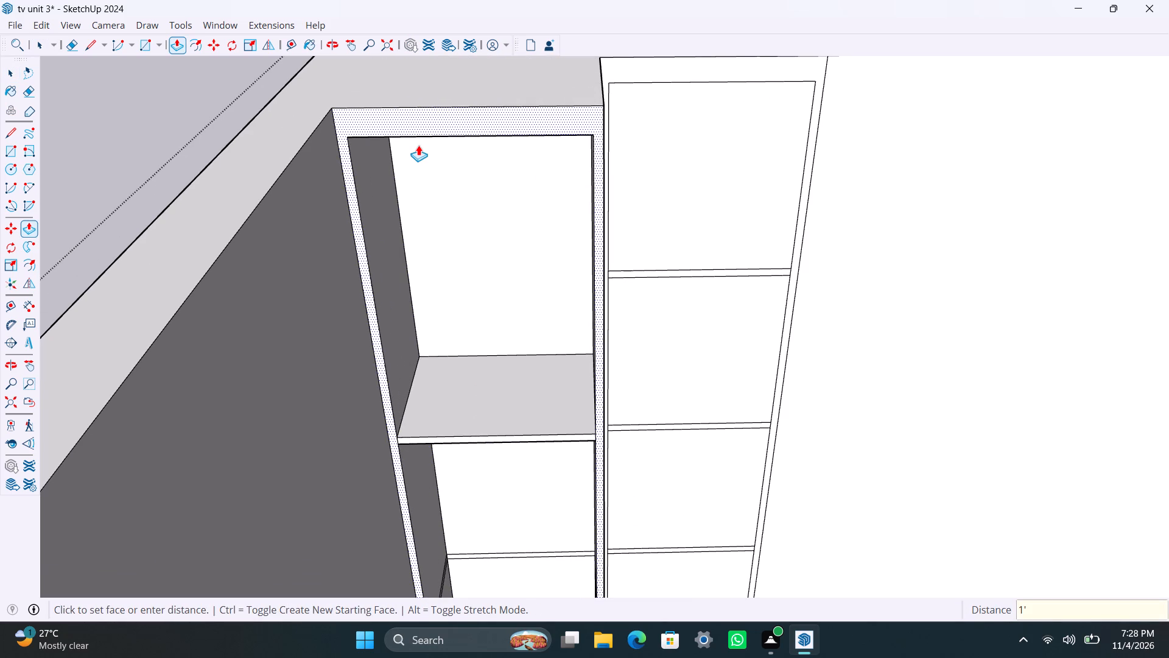
{"action": "key", "text": "space"}
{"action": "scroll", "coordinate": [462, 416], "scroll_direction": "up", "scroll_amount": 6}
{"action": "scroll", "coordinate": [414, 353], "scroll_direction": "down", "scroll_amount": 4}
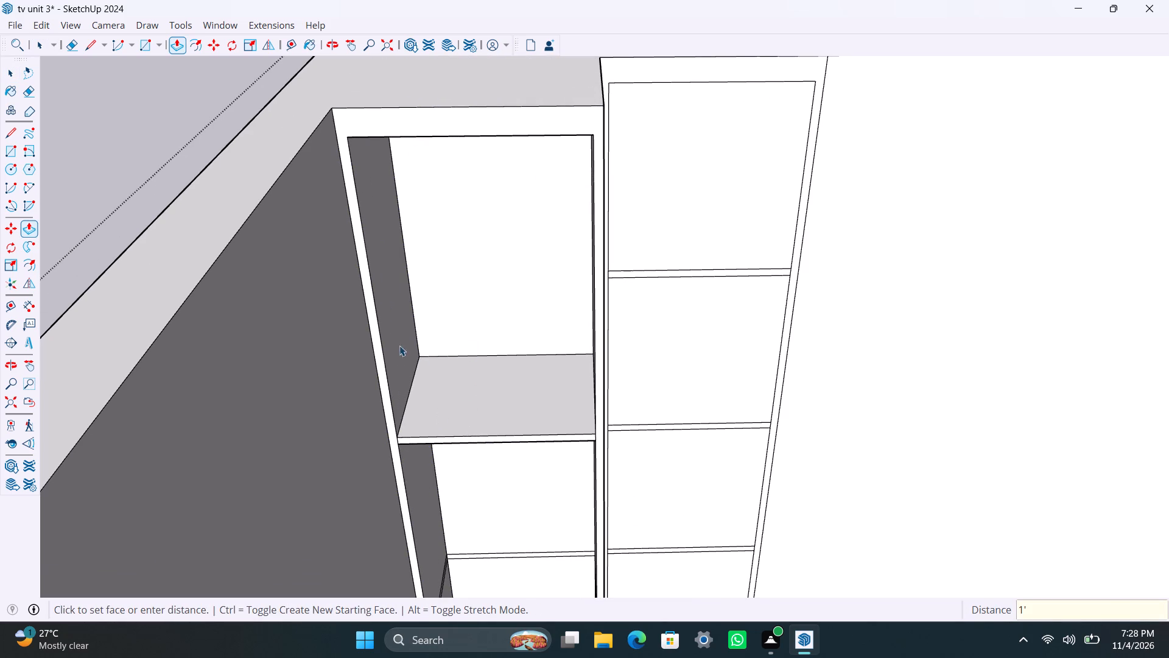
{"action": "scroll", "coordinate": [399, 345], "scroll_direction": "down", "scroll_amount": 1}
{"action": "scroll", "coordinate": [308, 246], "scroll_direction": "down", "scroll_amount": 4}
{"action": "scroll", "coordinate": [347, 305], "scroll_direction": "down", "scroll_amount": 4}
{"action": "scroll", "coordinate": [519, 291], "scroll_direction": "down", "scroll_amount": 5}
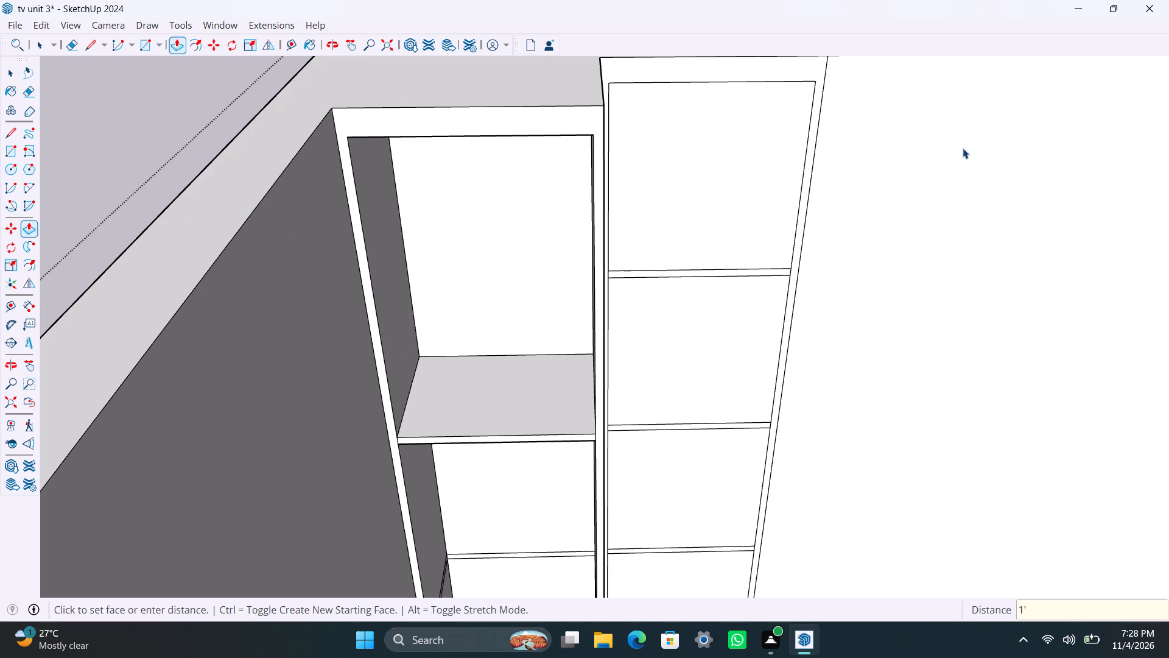
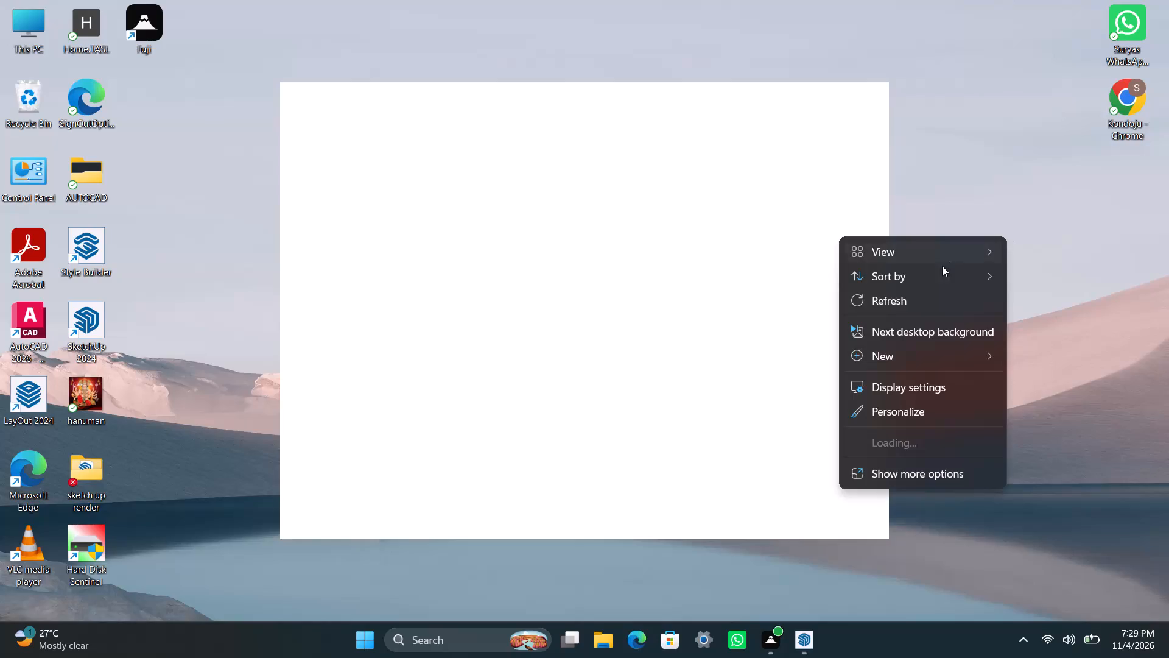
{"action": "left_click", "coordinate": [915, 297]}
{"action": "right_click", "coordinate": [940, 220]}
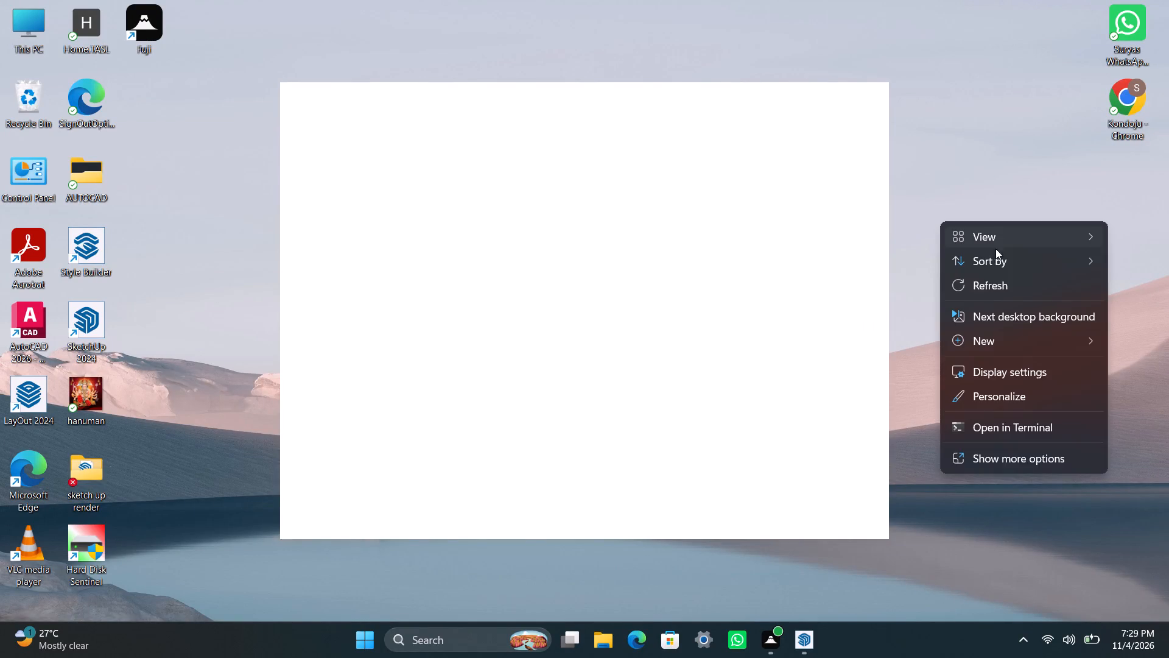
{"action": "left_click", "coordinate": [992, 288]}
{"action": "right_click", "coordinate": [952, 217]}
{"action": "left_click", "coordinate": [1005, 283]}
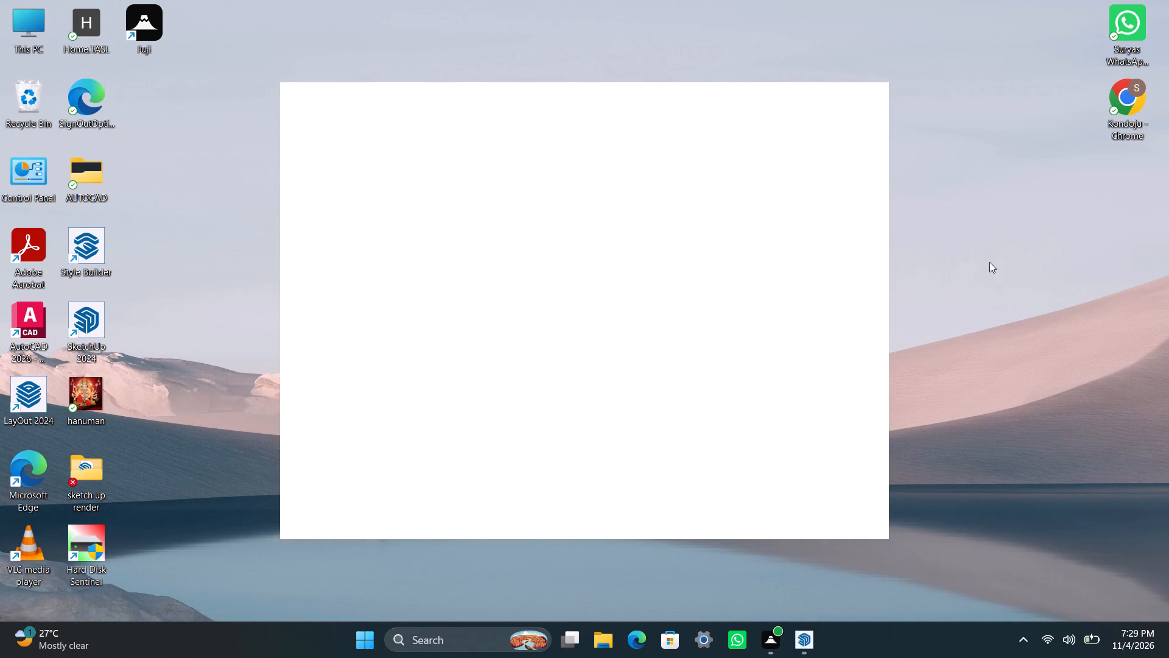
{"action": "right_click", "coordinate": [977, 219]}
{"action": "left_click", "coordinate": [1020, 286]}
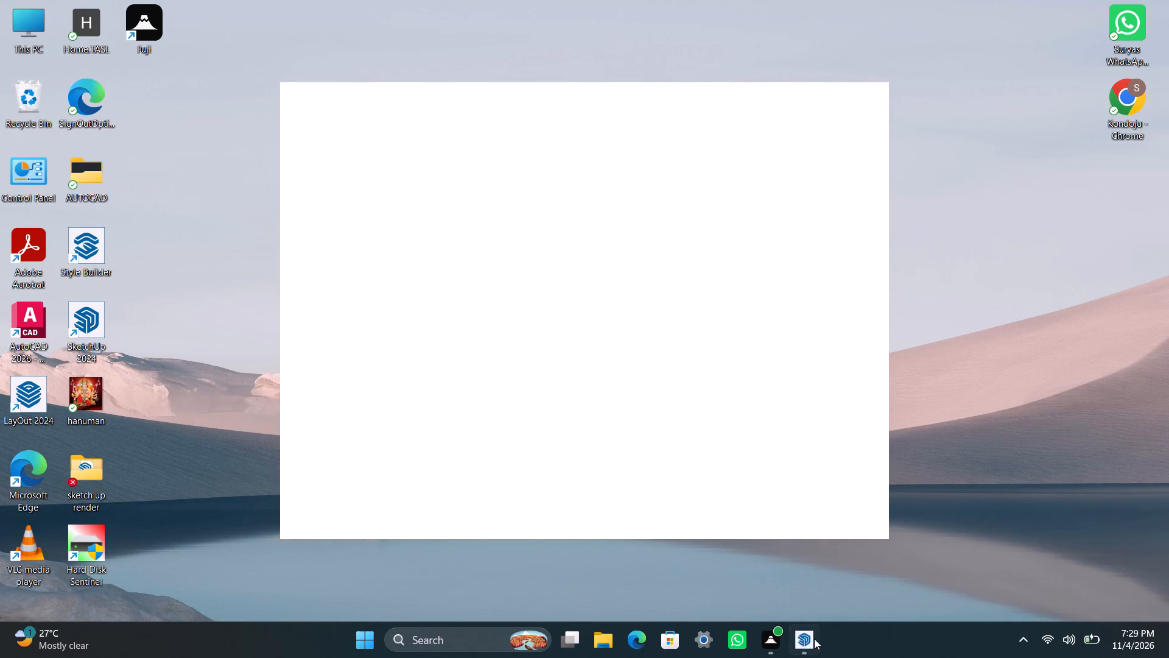
Switch back to the tv unit 3 model in SketchUp.
{"action": "left_click", "coordinate": [814, 639]}
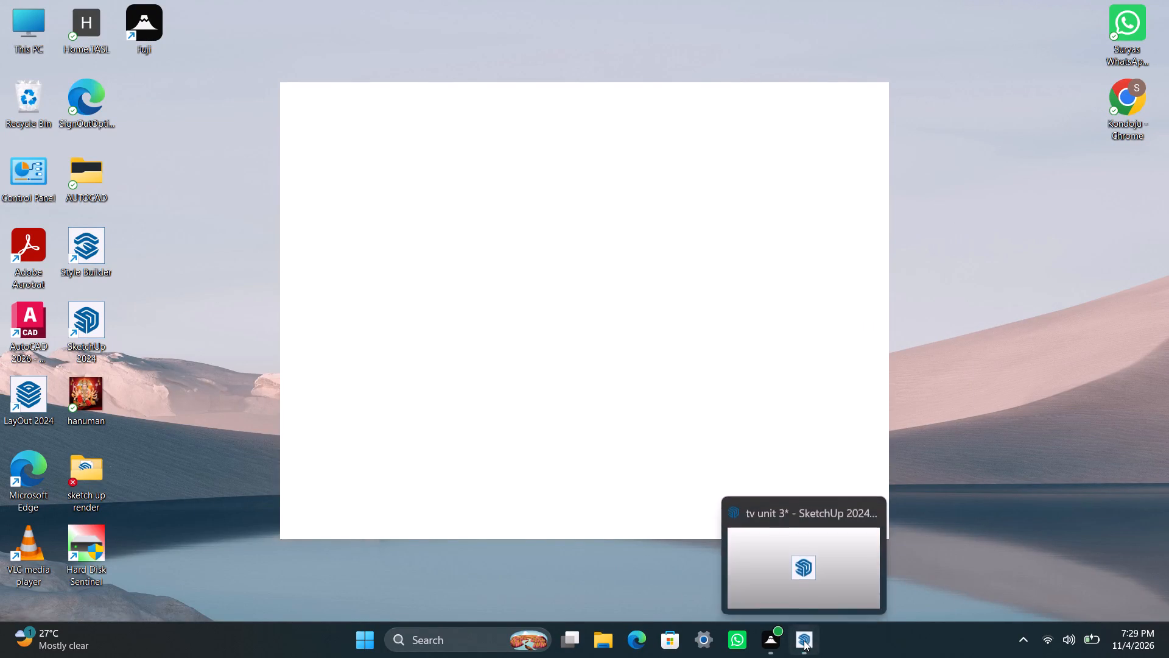
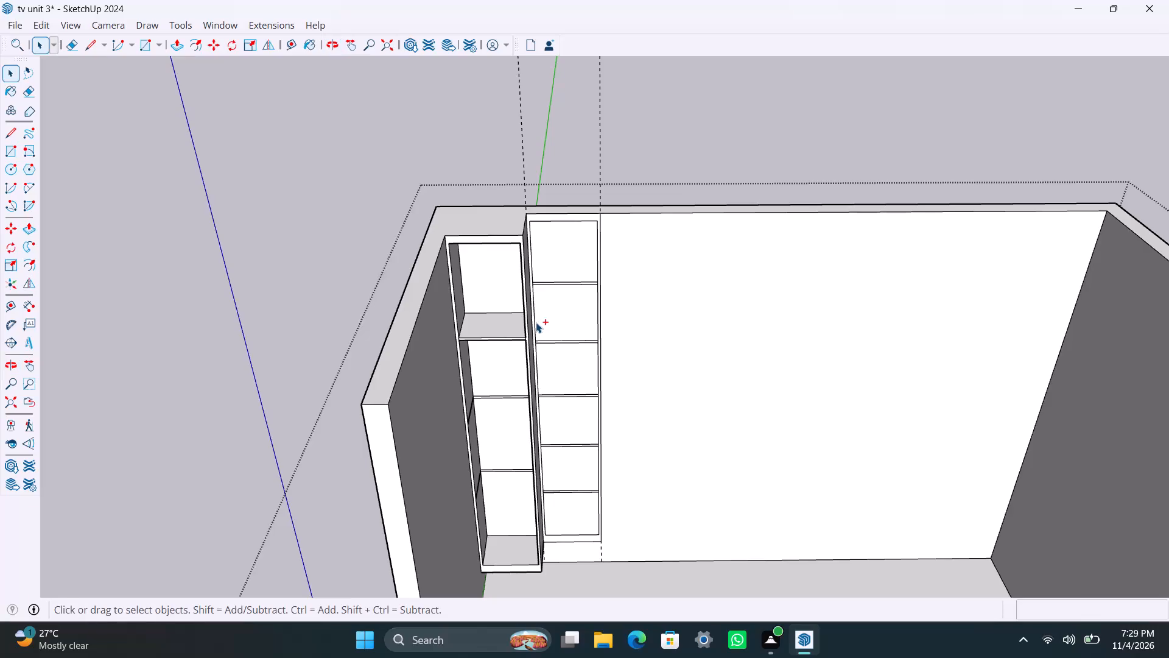
Undo the frame and shelf extrusions of the cabinet strip beside the side wall, returning it to flat outlines.
{"action": "key", "text": "ctrl+z"}
{"action": "key", "text": "ctrl+z"}
{"action": "key", "text": "ctrl+z"}
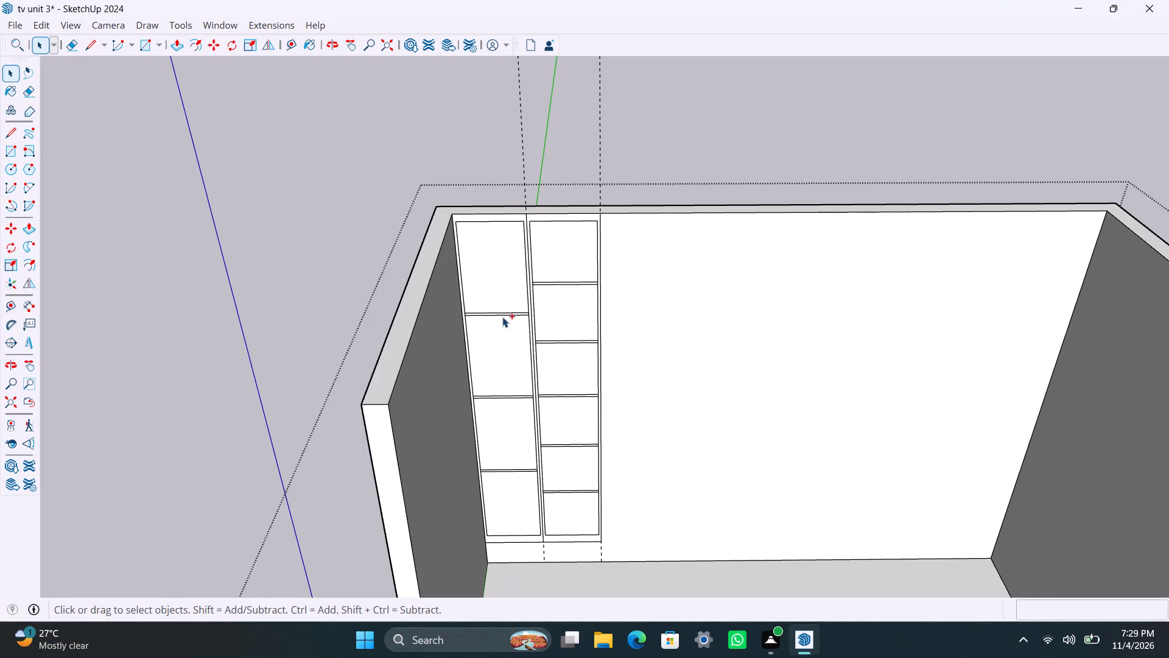
{"action": "scroll", "coordinate": [473, 267], "scroll_direction": "up", "scroll_amount": 2}
{"action": "scroll", "coordinate": [451, 199], "scroll_direction": "up", "scroll_amount": 5}
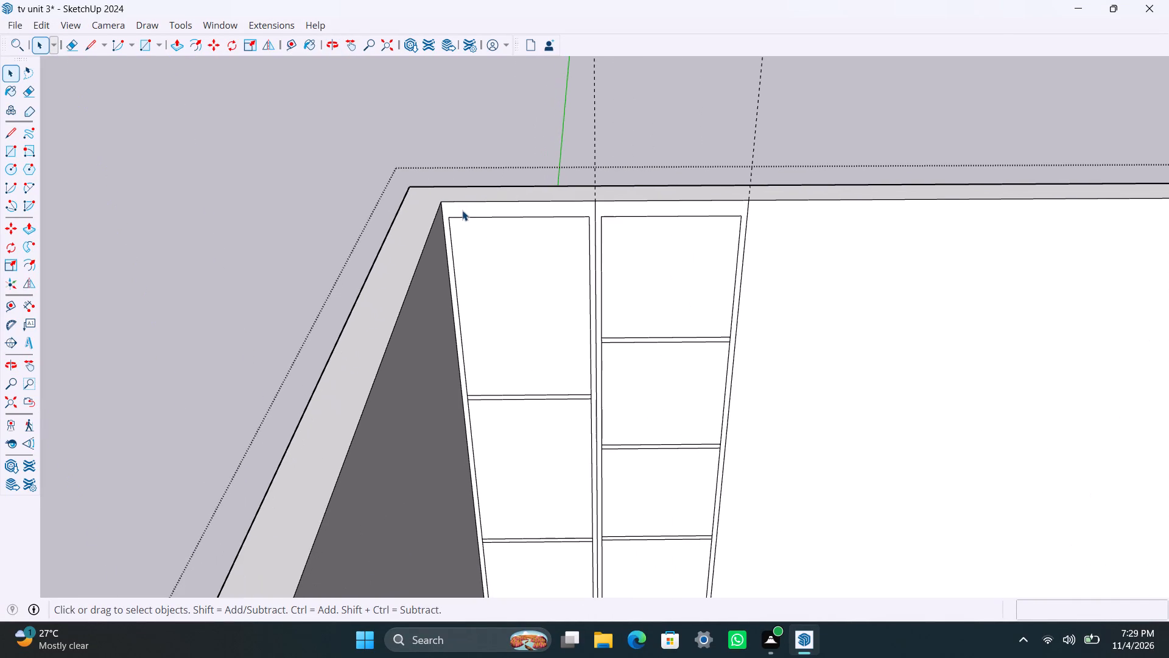
{"action": "left_click", "coordinate": [462, 210]}
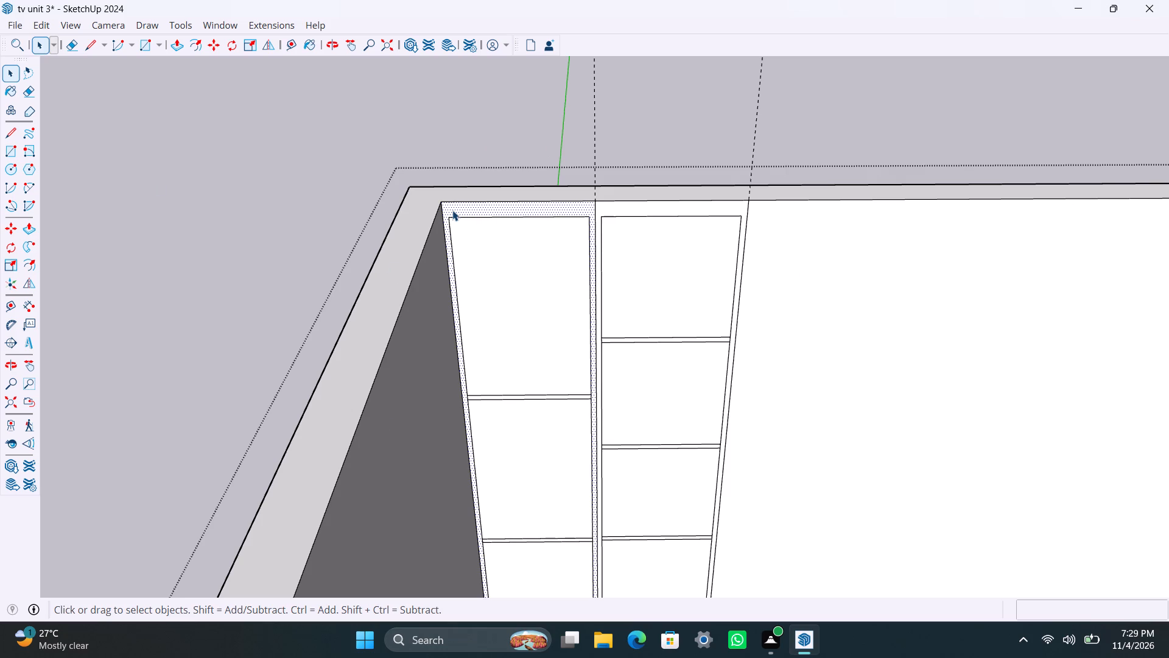
{"action": "scroll", "coordinate": [391, 278], "scroll_direction": "down", "scroll_amount": 8}
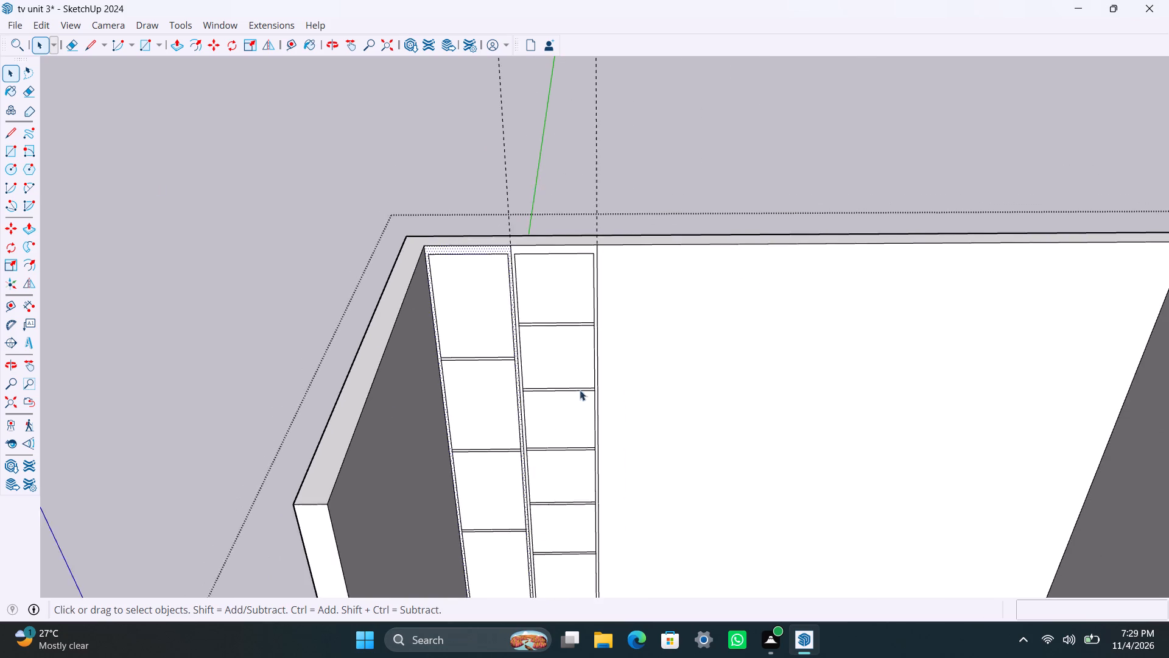
{"action": "scroll", "coordinate": [572, 437], "scroll_direction": "down", "scroll_amount": 2}
{"action": "middle_click_drag", "start_coordinate": [572, 456], "coordinate": [485, 357], "text": "shift"}
Undo the shelf divisions of the second cabinet strip, the one farther from the side wall.
{"action": "key", "text": "ctrl+z"}
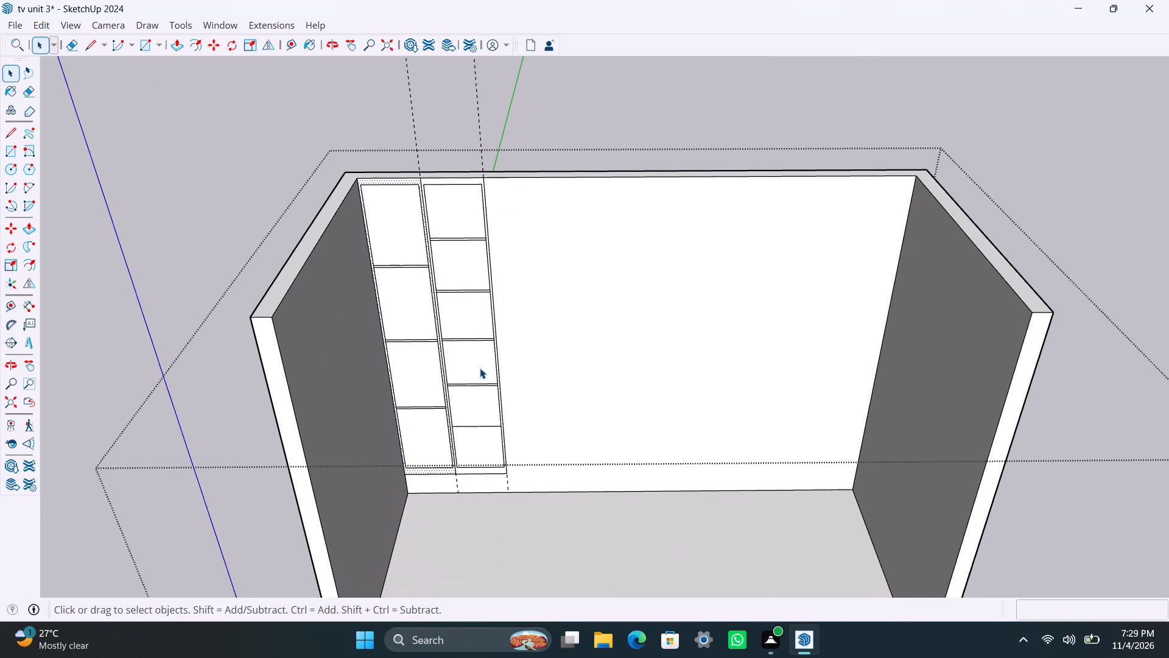
{"action": "key", "text": "ctrl+z"}
{"action": "key", "text": "ctrl+z"}
{"action": "key", "text": "ctrl+z"}
{"action": "key", "text": "ctrl+z"}
{"action": "key", "text": "ctrl+z"}
{"action": "key", "text": "ctrl+z"}
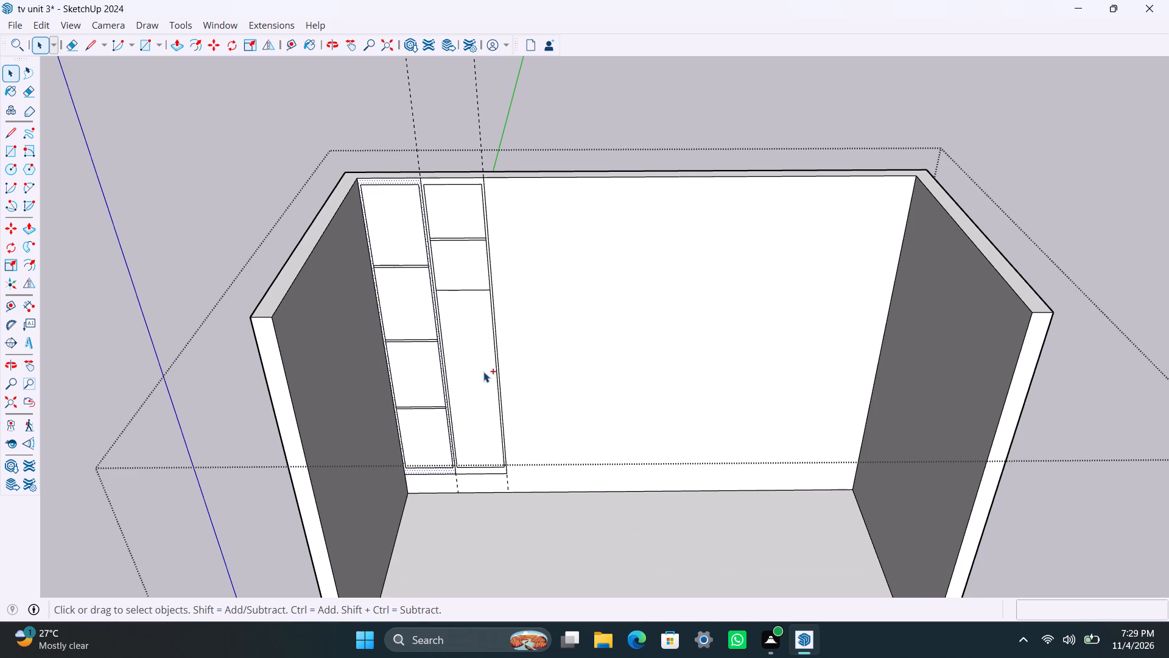
{"action": "key", "text": "ctrl+z"}
{"action": "key", "text": "ctrl+z"}
{"action": "key", "text": "ctrl+z"}
{"action": "key", "text": "ctrl+z"}
Undo the raised-base edits on both strips, restoring their frame outlines down to the floor.
{"action": "key", "text": "ctrl+z"}
{"action": "key", "text": "ctrl+z"}
{"action": "key", "text": "ctrl+z"}
{"action": "key", "text": "ctrl+z"}
{"action": "key", "text": "ctrl+z"}
{"action": "key", "text": "ctrl+z"}
{"action": "key", "text": "ctrl+z"}
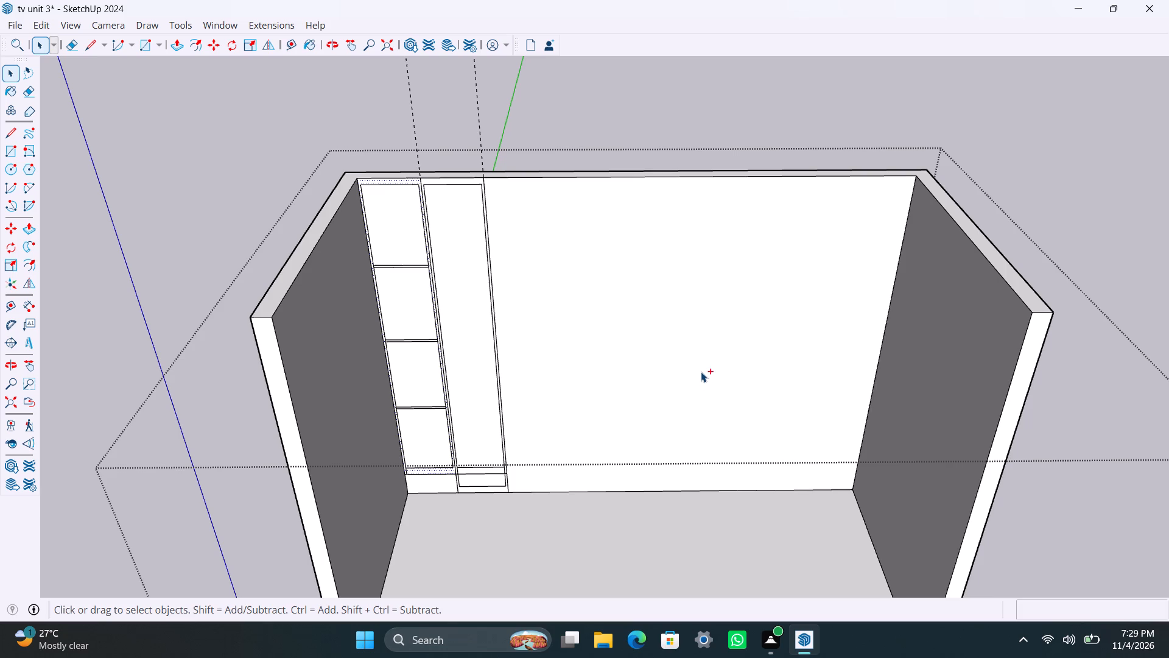
{"action": "key", "text": "ctrl+z"}
{"action": "key", "text": "ctrl+z"}
{"action": "key", "text": "ctrl+z"}
{"action": "key", "text": "ctrl+z"}
{"action": "key", "text": "ctrl+z"}
{"action": "key", "text": "ctrl+z"}
{"action": "key", "text": "ctrl+z"}
{"action": "key", "text": "ctrl+z"}
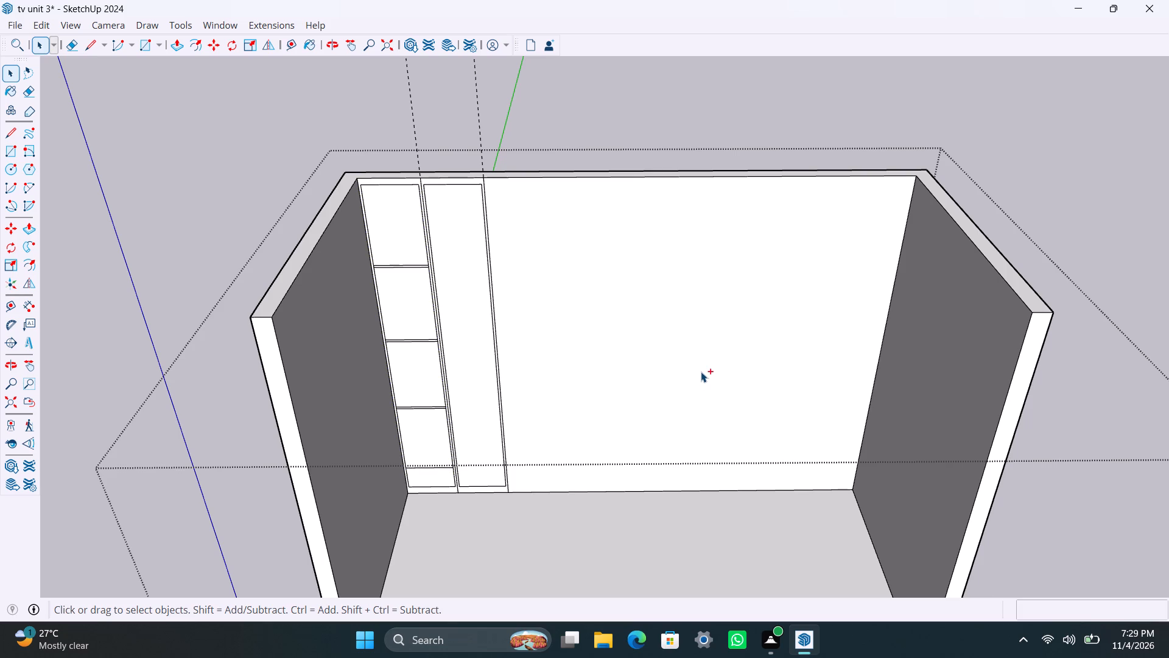
Undo the shelf divisions of the cabinet strip beside the side wall.
{"action": "key", "text": "ctrl+z"}
{"action": "key", "text": "ctrl+z"}
{"action": "key", "text": "ctrl+z"}
{"action": "key", "text": "ctrl+z"}
{"action": "key", "text": "ctrl+z"}
{"action": "key", "text": "ctrl+z"}
{"action": "key", "text": "ctrl+z"}
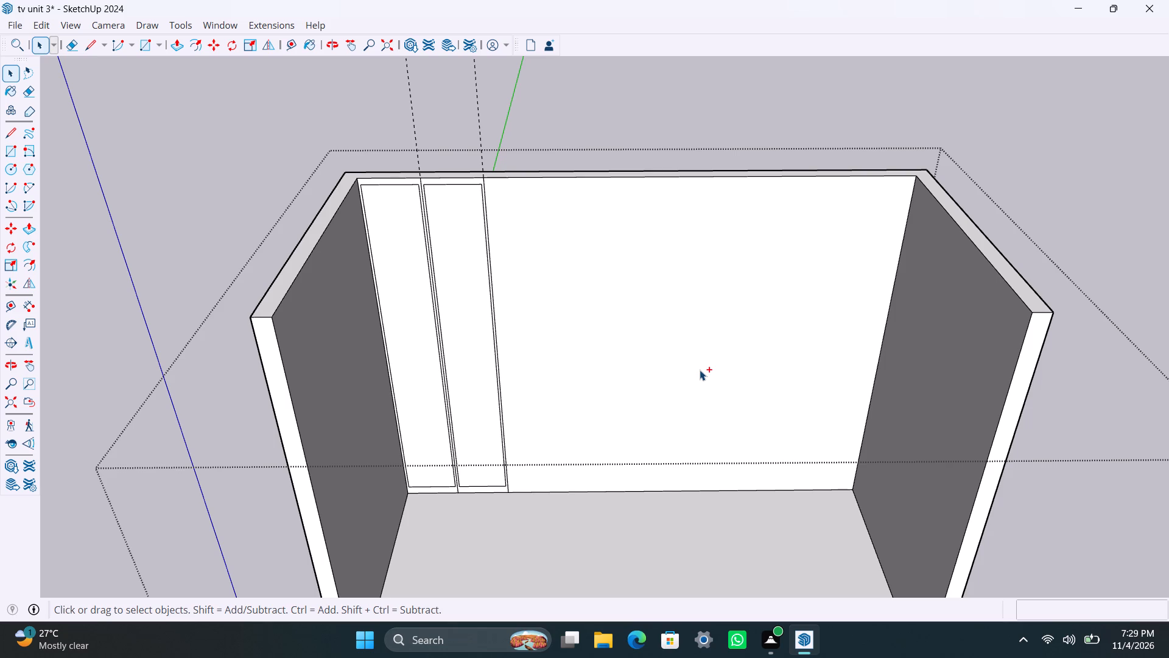
Undo the inner frames and vertical divider lines of both strips, leaving only the two vertical guides on the back wall.
{"action": "key", "text": "ctrl+z"}
{"action": "key", "text": "ctrl+z"}
{"action": "key", "text": "ctrl+z"}
{"action": "key", "text": "ctrl+z"}
{"action": "key", "text": "ctrl+z"}
{"action": "key", "text": "ctrl+z"}
{"action": "key", "text": "ctrl+z"}
{"action": "key", "text": "ctrl+z"}
{"action": "key", "text": "ctrl+z"}
{"action": "key", "text": "ctrl+z"}
{"action": "key", "text": "ctrl+z"}
{"action": "key", "text": "ctrl+z"}
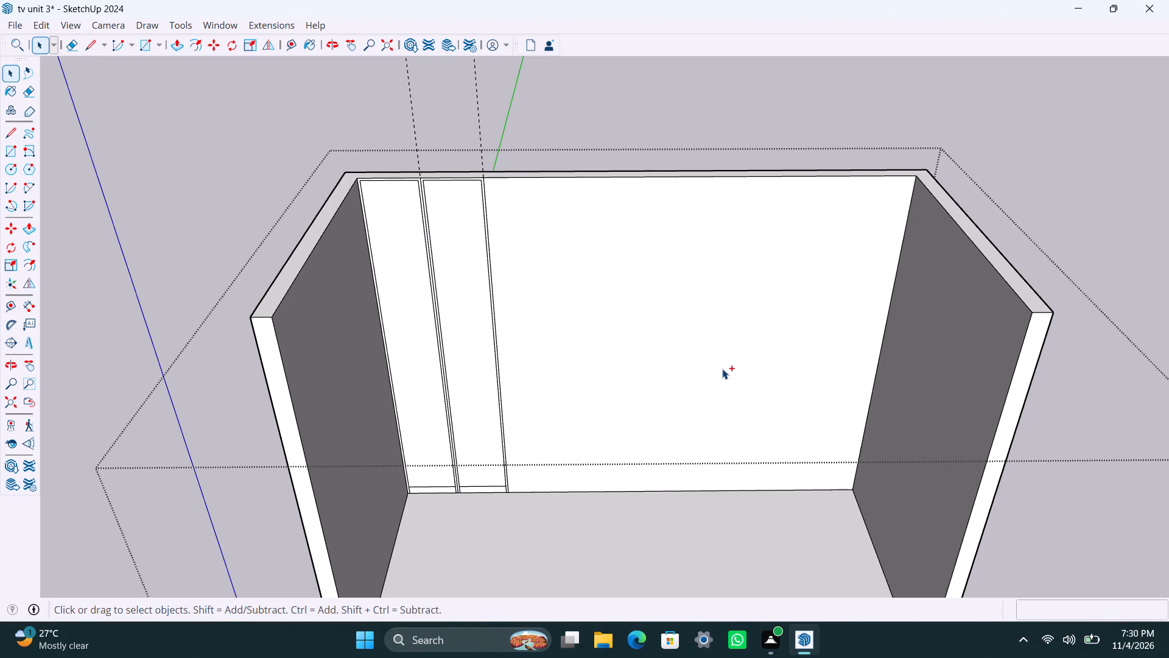
{"action": "key", "text": "ctrl+z"}
{"action": "key", "text": "ctrl+z"}
{"action": "key", "text": "ctrl+z"}
{"action": "key", "text": "ctrl+z"}
{"action": "key", "text": "ctrl+z"}
{"action": "key", "text": "ctrl+z"}
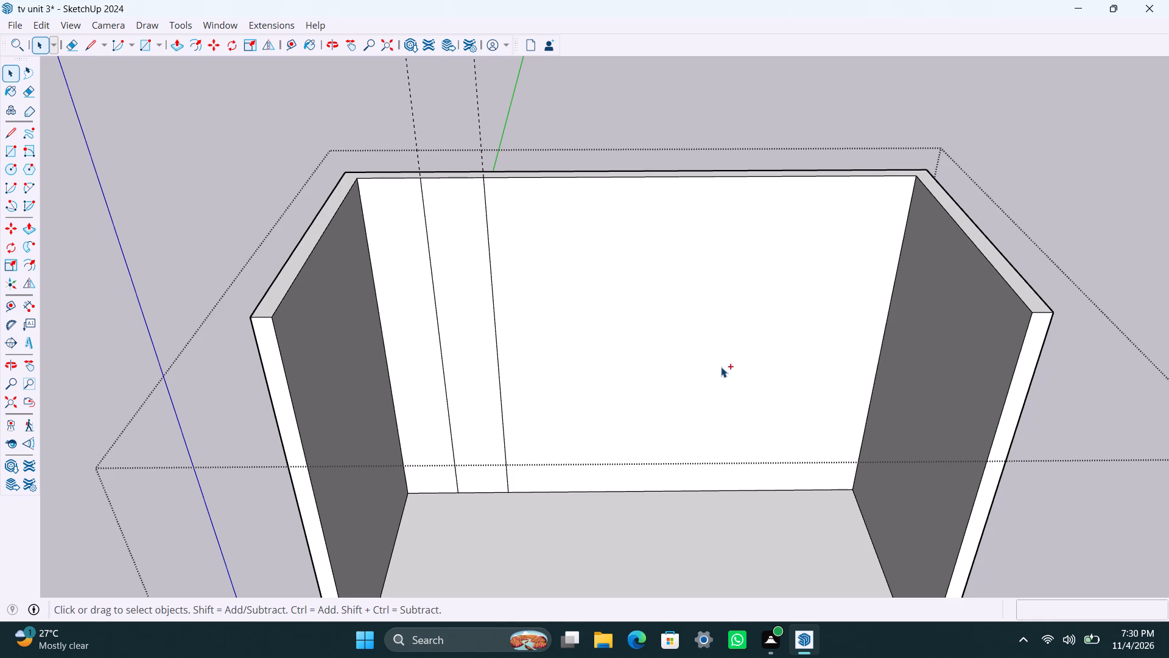
{"action": "key", "text": "ctrl+z"}
{"action": "key", "text": "ctrl+z"}
Outside the room group, draw a 10' high rectangle on the back wall from the side wall's top corner to the farther guide's base.
{"action": "scroll", "coordinate": [462, 479], "scroll_direction": "up", "scroll_amount": 2}
{"action": "scroll", "coordinate": [444, 478], "scroll_direction": "down", "scroll_amount": 2}
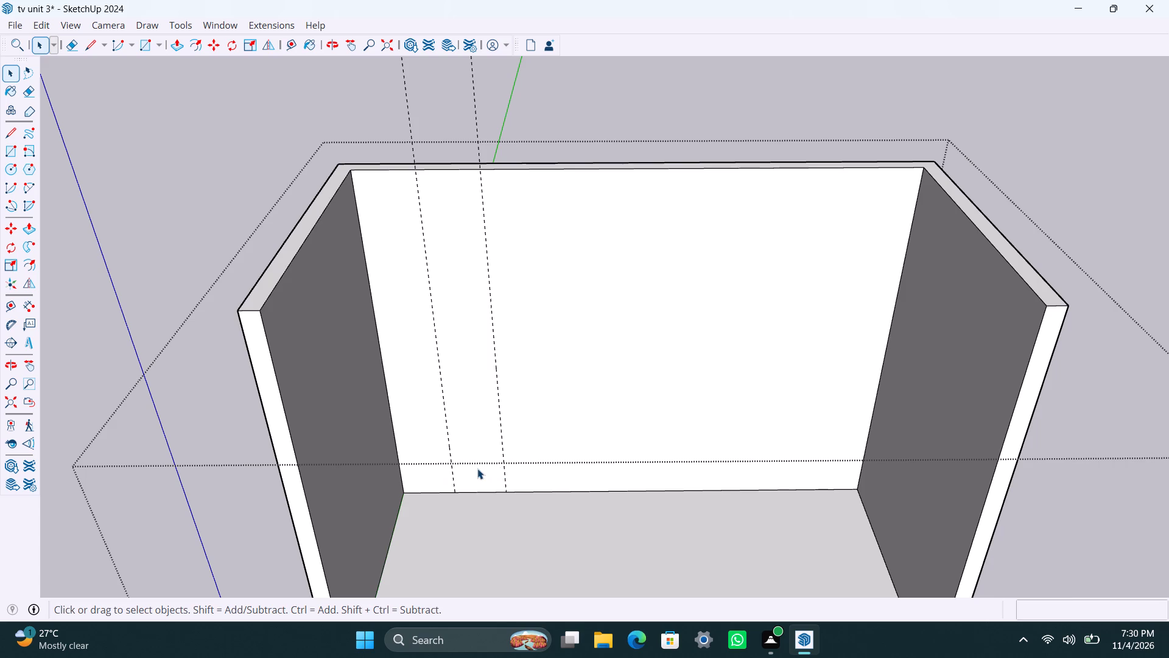
{"action": "key", "text": "r"}
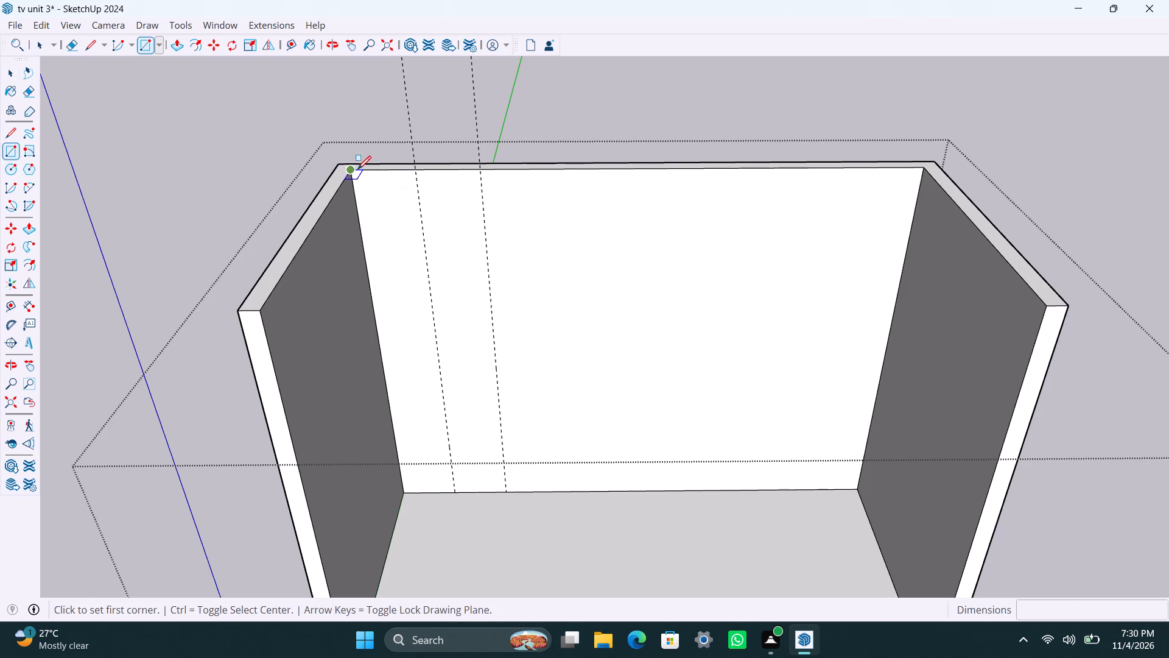
{"action": "key", "text": "space"}
{"action": "left_click", "coordinate": [622, 103]}
{"action": "key", "text": "r"}
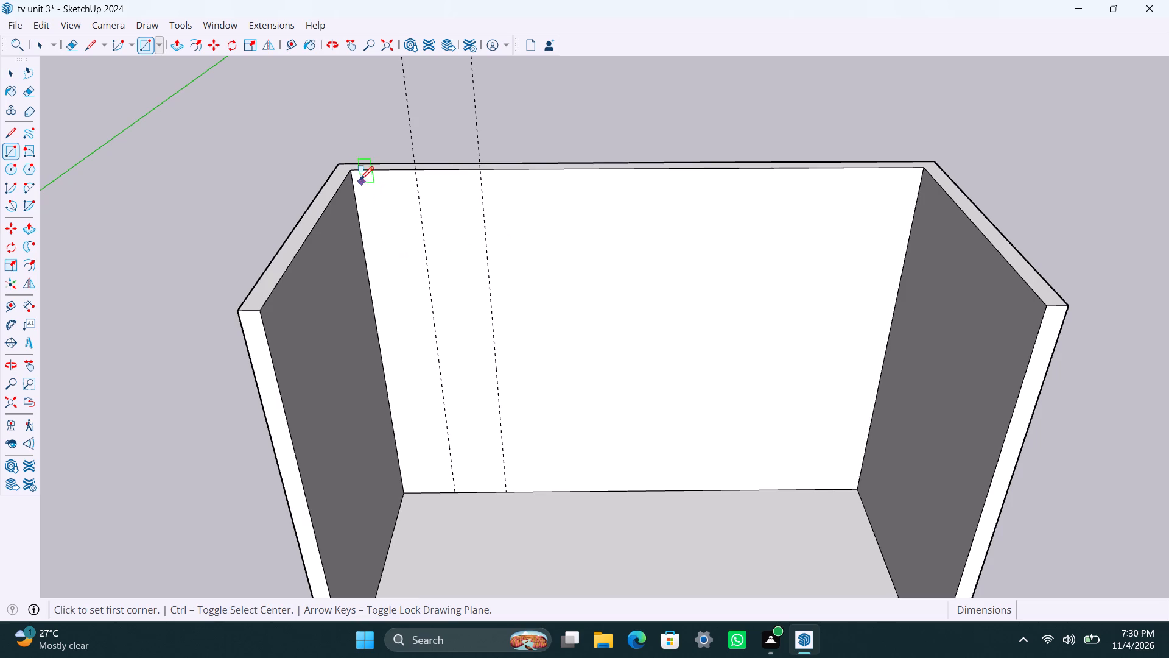
{"action": "left_click_drag", "start_coordinate": [349, 168], "coordinate": [348, 176]}
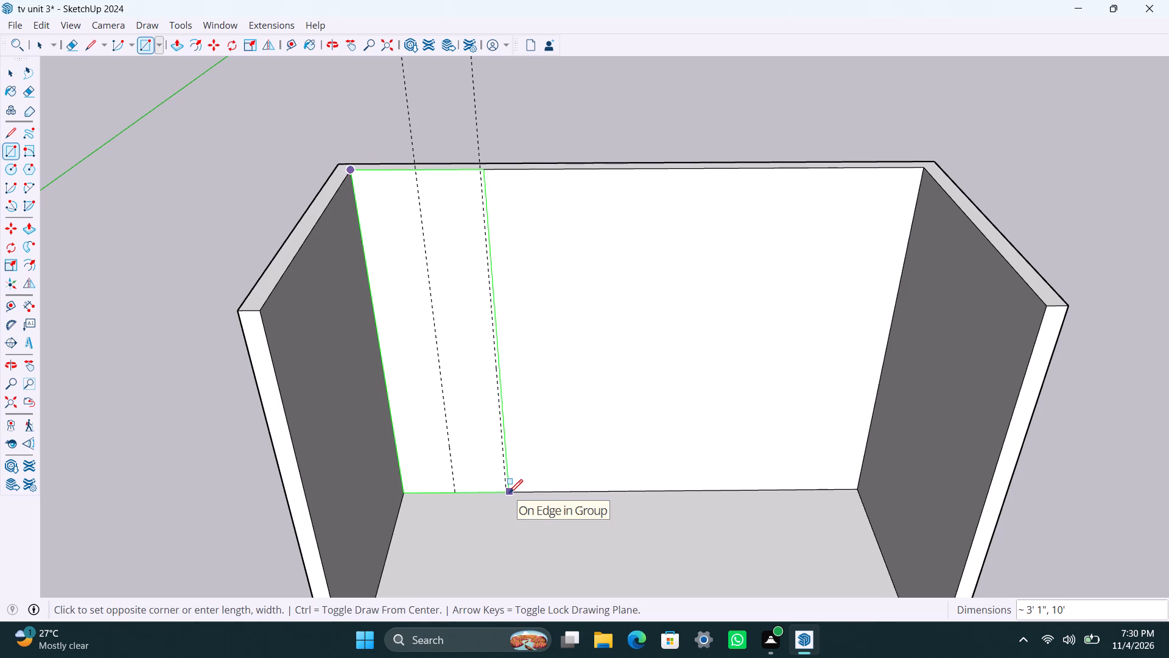
{"action": "left_click", "coordinate": [507, 490]}
{"action": "key", "text": "space"}
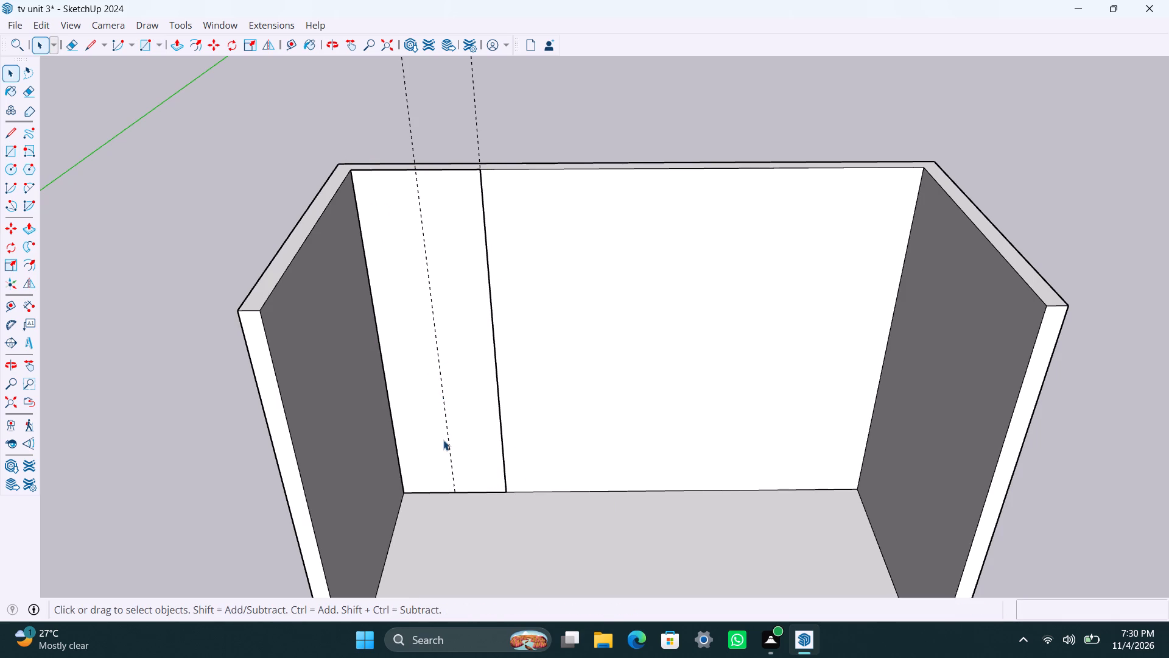
Make the new back-wall rectangle, with its face and edges, into a group.
{"action": "left_click", "coordinate": [430, 391]}
{"action": "left_click", "coordinate": [429, 386]}
{"action": "left_click", "coordinate": [429, 386]}
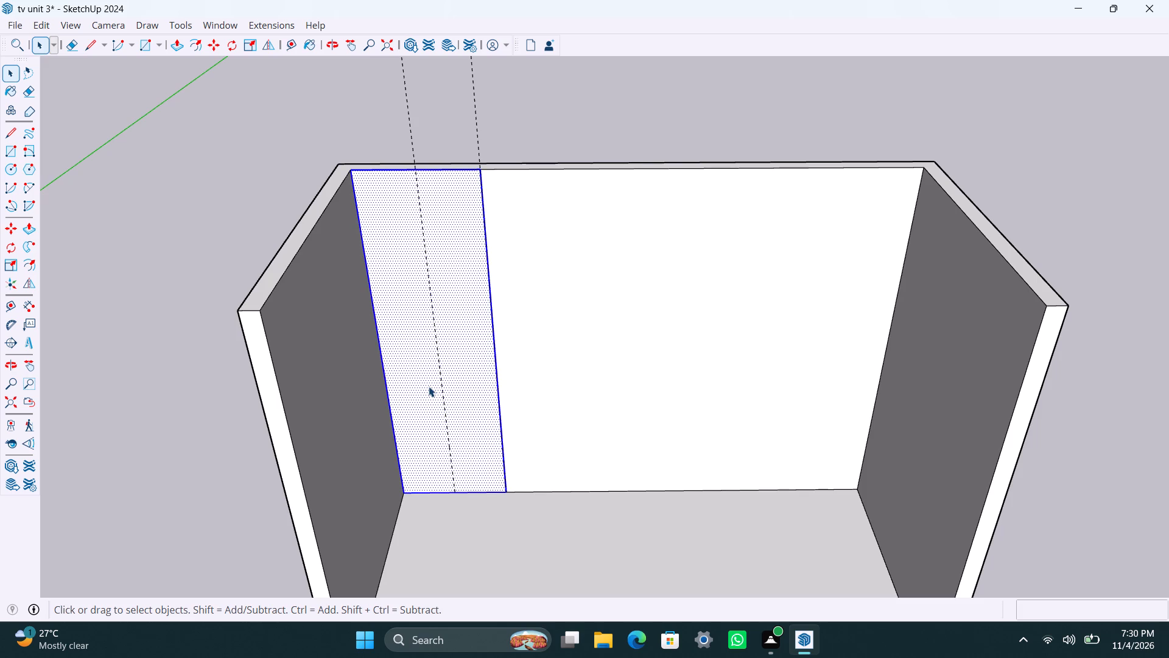
{"action": "right_click", "coordinate": [427, 389]}
{"action": "left_click", "coordinate": [482, 185]}
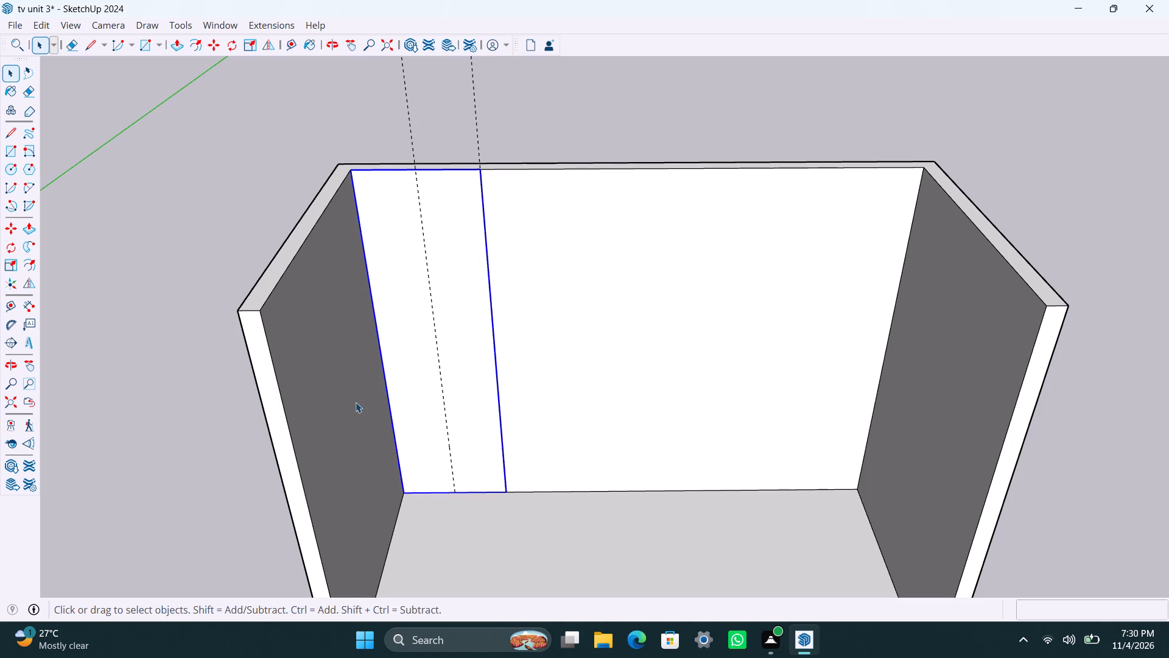
Inside the new group, draw a 10' vertical line along the nearer guide, splitting the rectangle into two strips.
{"action": "scroll", "coordinate": [356, 404], "scroll_direction": "up", "scroll_amount": 1}
{"action": "scroll", "coordinate": [404, 387], "scroll_direction": "up", "scroll_amount": 1}
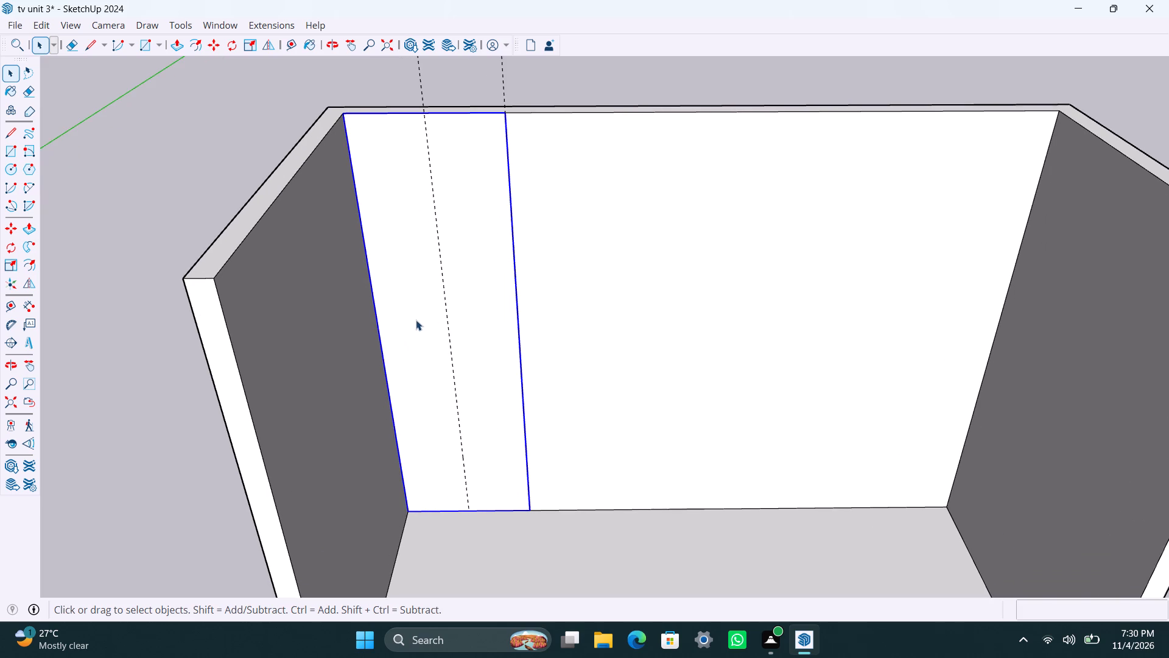
{"action": "left_click", "coordinate": [416, 318]}
{"action": "double_click", "coordinate": [418, 318]}
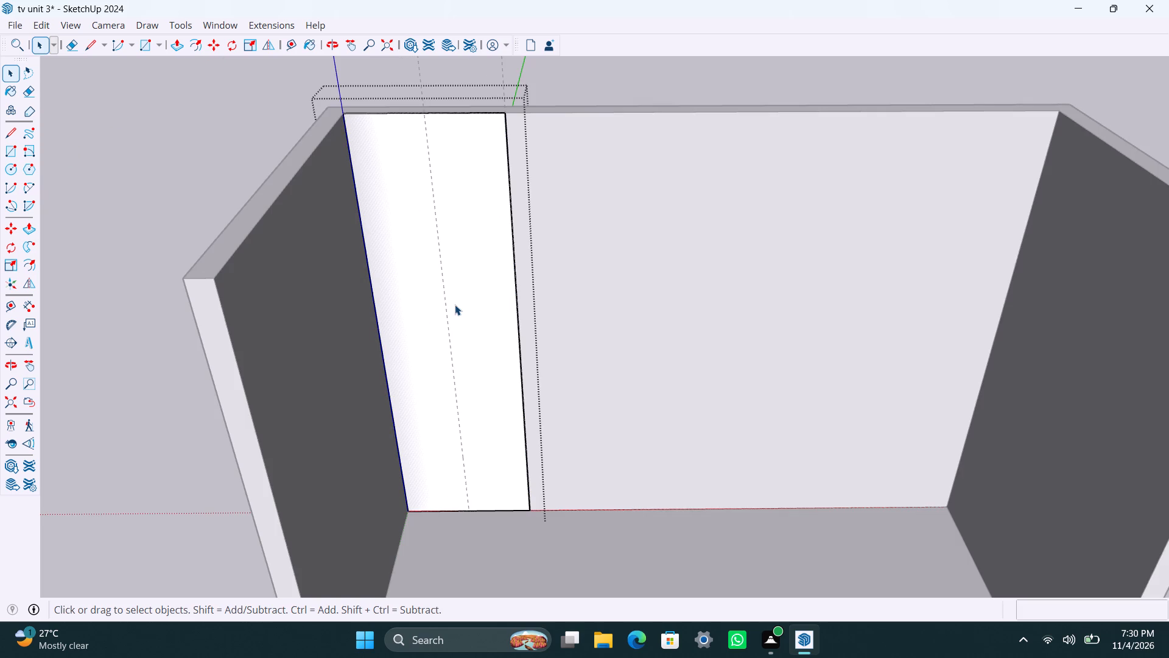
{"action": "key", "text": "l"}
{"action": "left_click", "coordinate": [427, 113]}
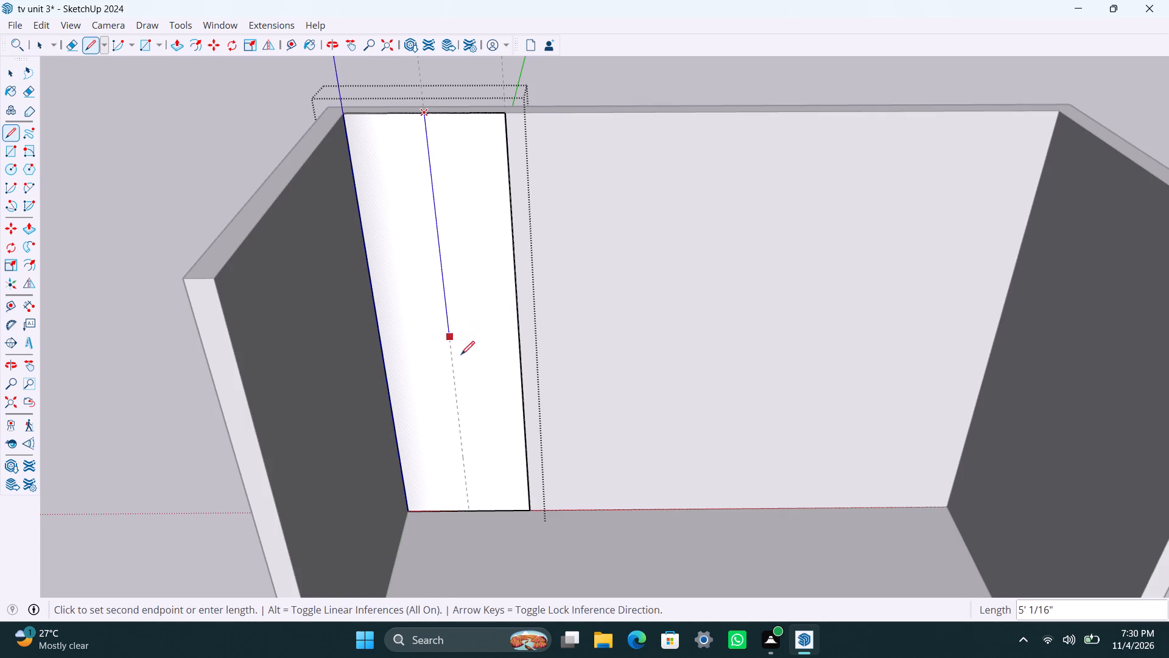
{"action": "left_click", "coordinate": [468, 510]}
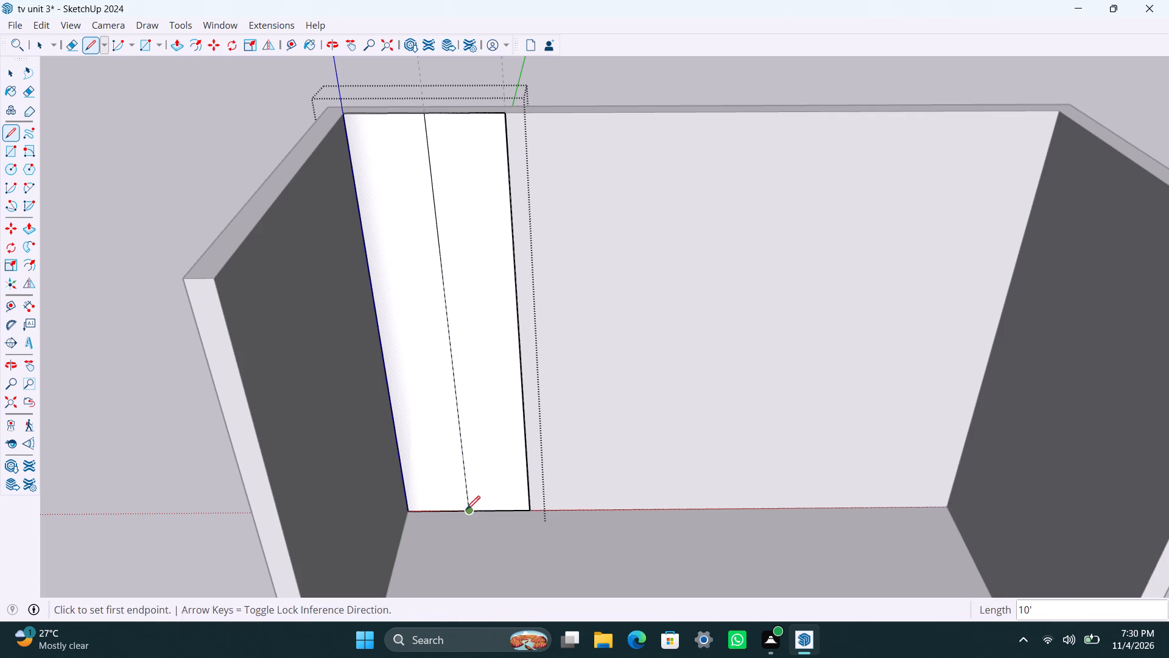
{"action": "key", "text": "space"}
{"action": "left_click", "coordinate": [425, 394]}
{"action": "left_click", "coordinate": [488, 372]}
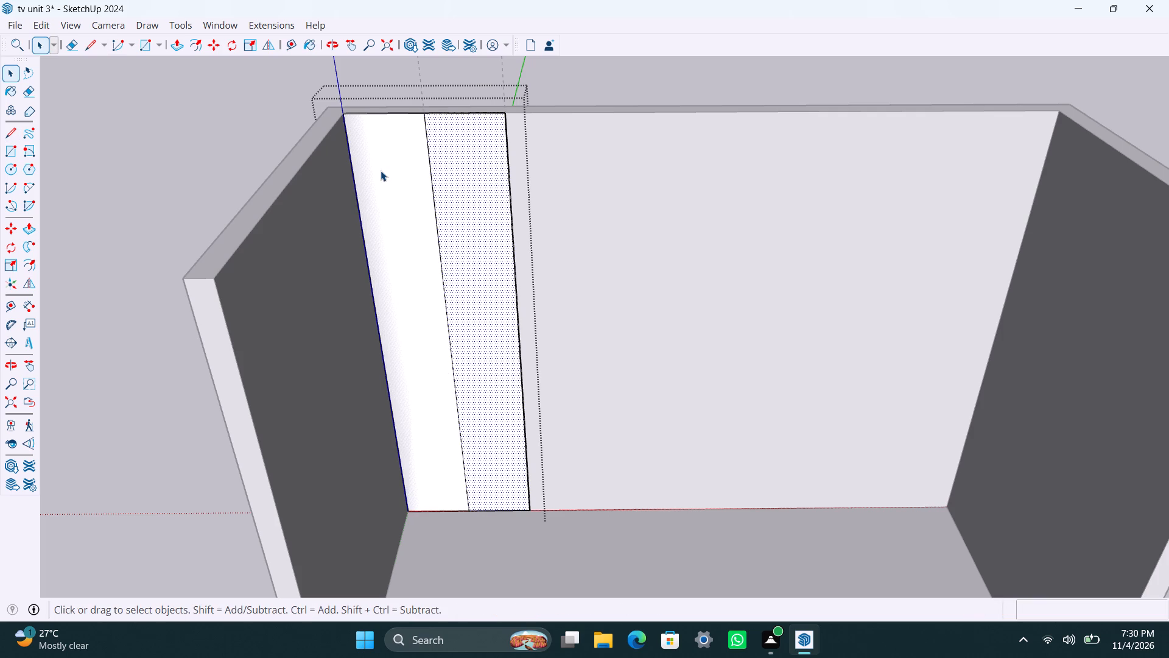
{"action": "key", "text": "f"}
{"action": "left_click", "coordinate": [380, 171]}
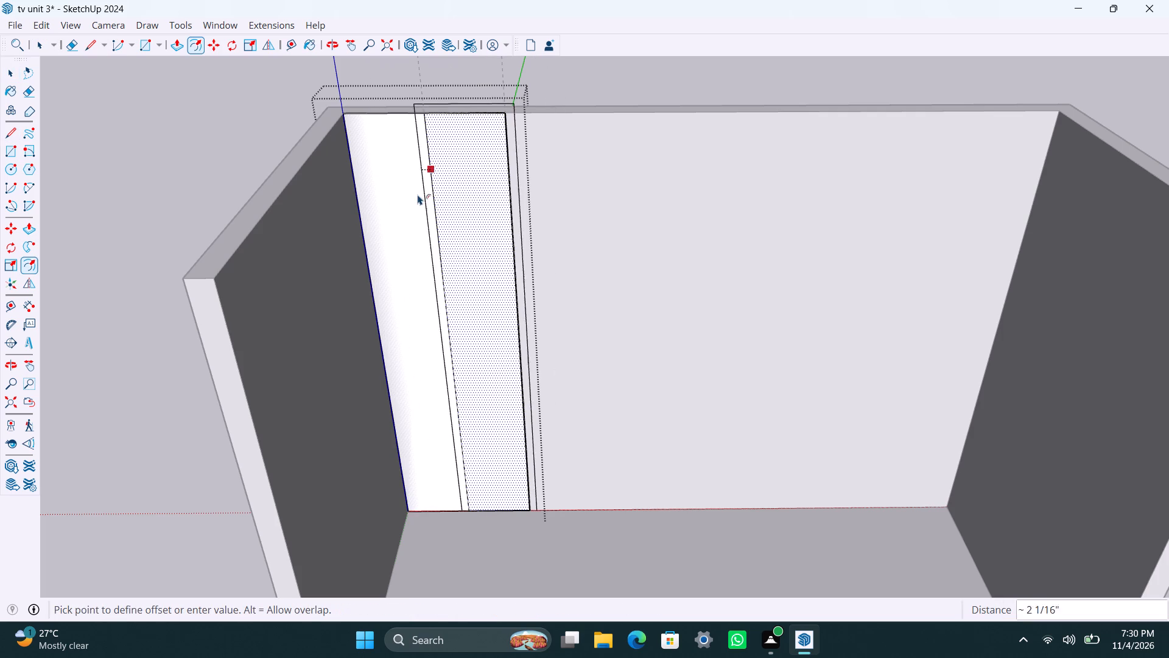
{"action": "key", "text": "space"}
Offset the outline of the strip farther from the side wall inward by 18 mm.
{"action": "left_click", "coordinate": [476, 202]}
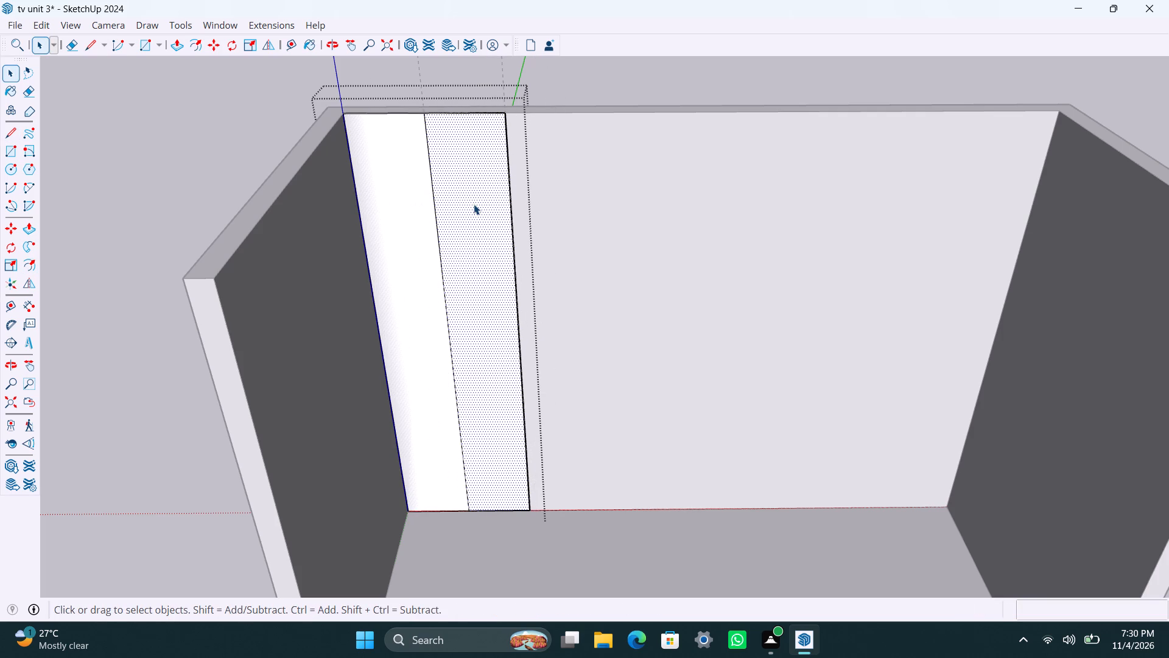
{"action": "key", "text": "f"}
{"action": "left_click", "coordinate": [468, 207]}
{"action": "type", "text": "18mm"}
{"action": "key", "text": "Return"}
{"action": "key", "text": "space"}
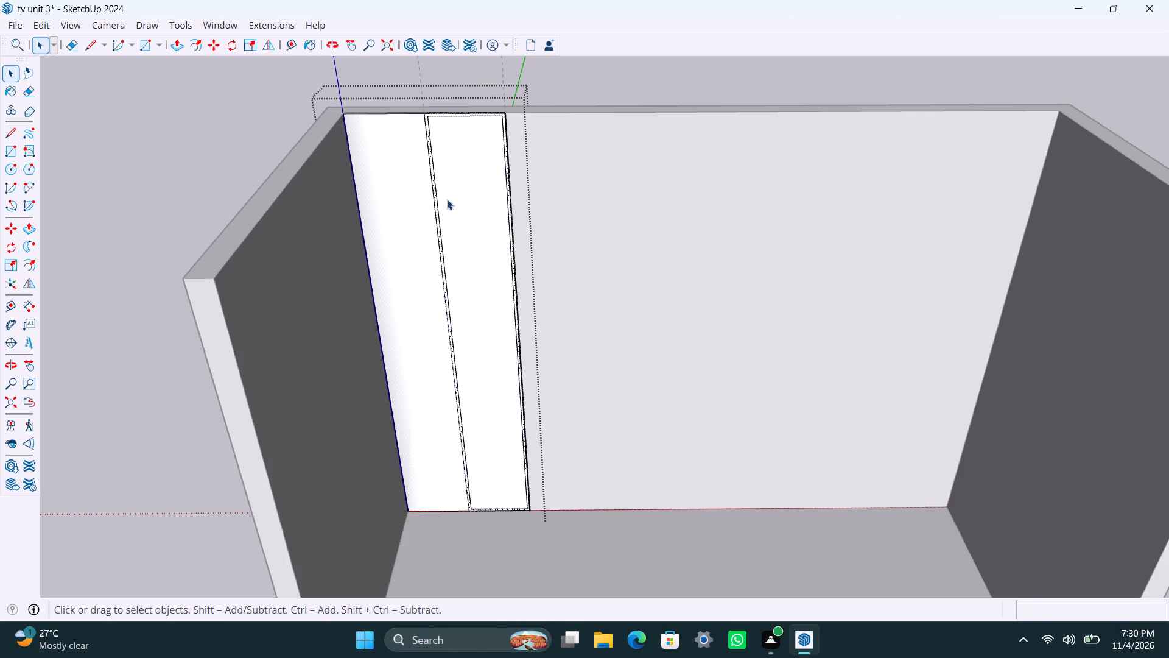
Offset the outline of the strip nearer the side wall inward by 18 mm.
{"action": "left_click", "coordinate": [418, 218]}
{"action": "key", "text": "f"}
{"action": "left_click", "coordinate": [381, 251]}
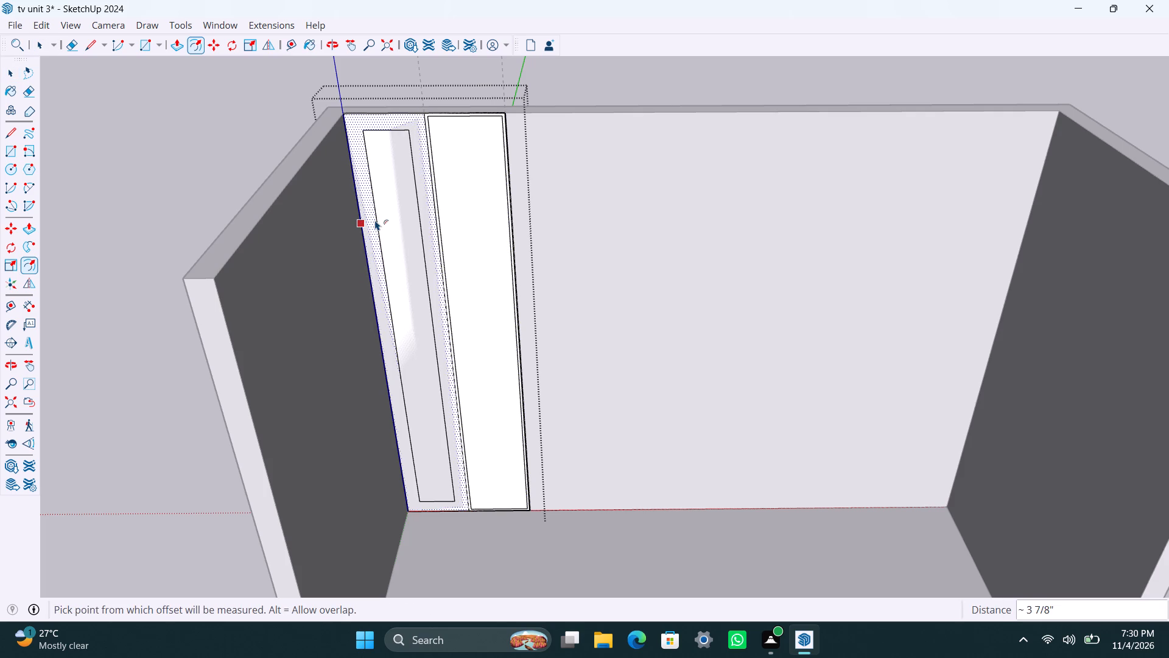
{"action": "type", "text": "18mm"}
{"action": "key", "text": "Return"}
{"action": "key", "text": "space"}
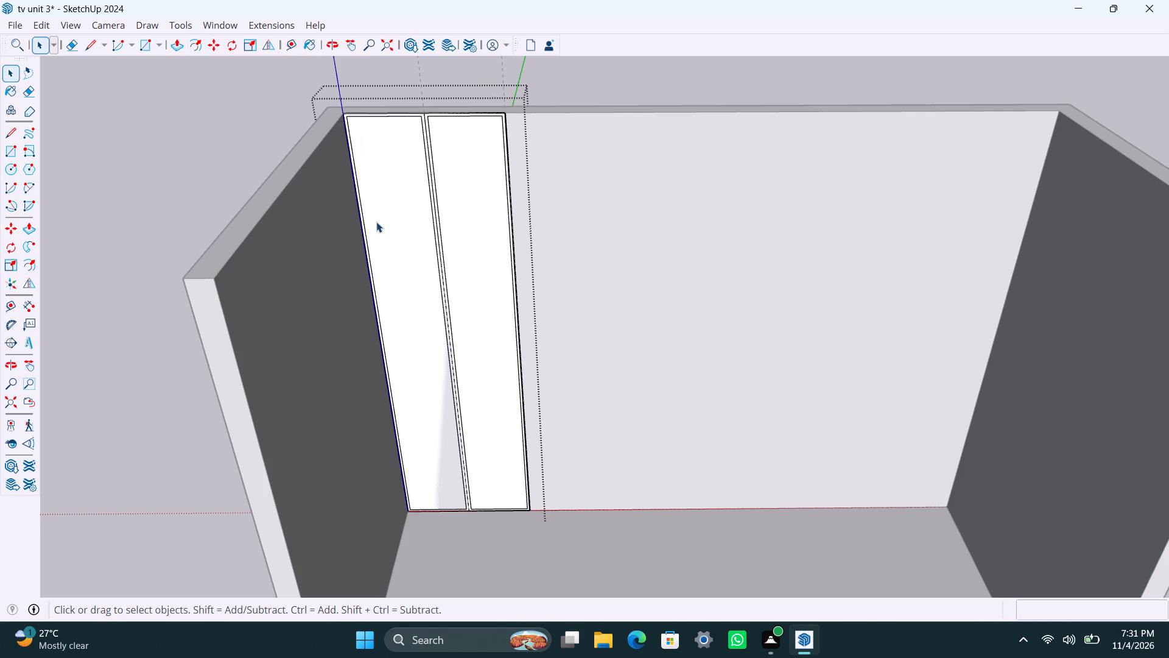
Move the inner top edge of the strip farther from the side wall up onto the outline's top edge.
{"action": "scroll", "coordinate": [473, 156], "scroll_direction": "up", "scroll_amount": 7}
{"action": "scroll", "coordinate": [457, 107], "scroll_direction": "up", "scroll_amount": 2}
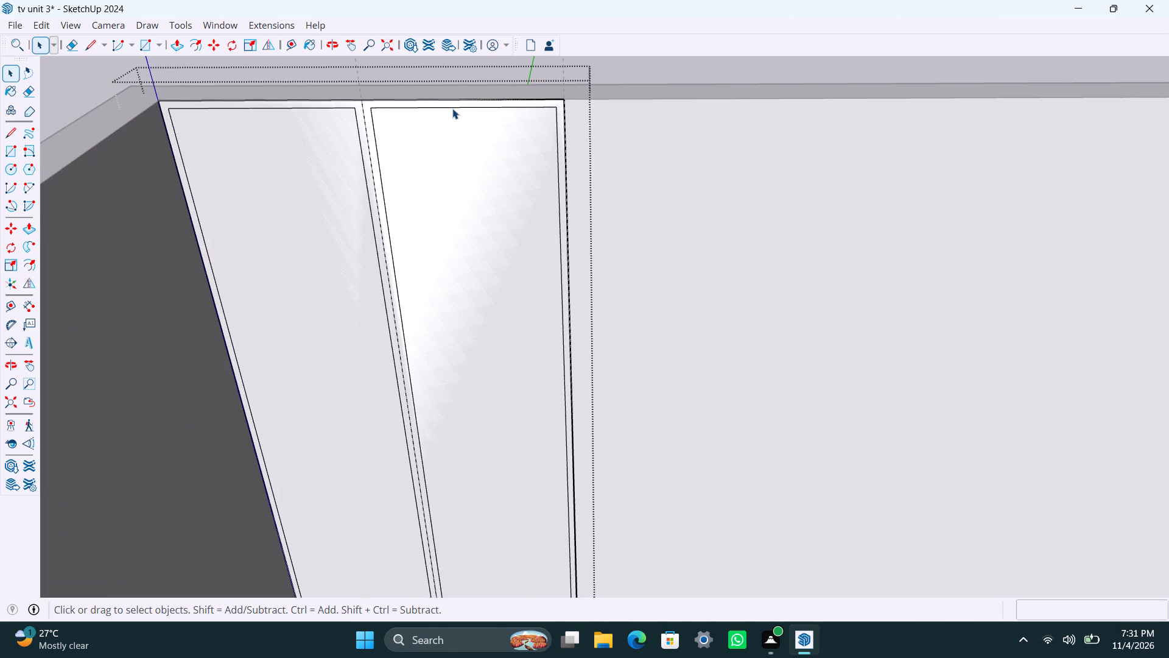
{"action": "left_click", "coordinate": [452, 108]}
{"action": "key", "text": "m"}
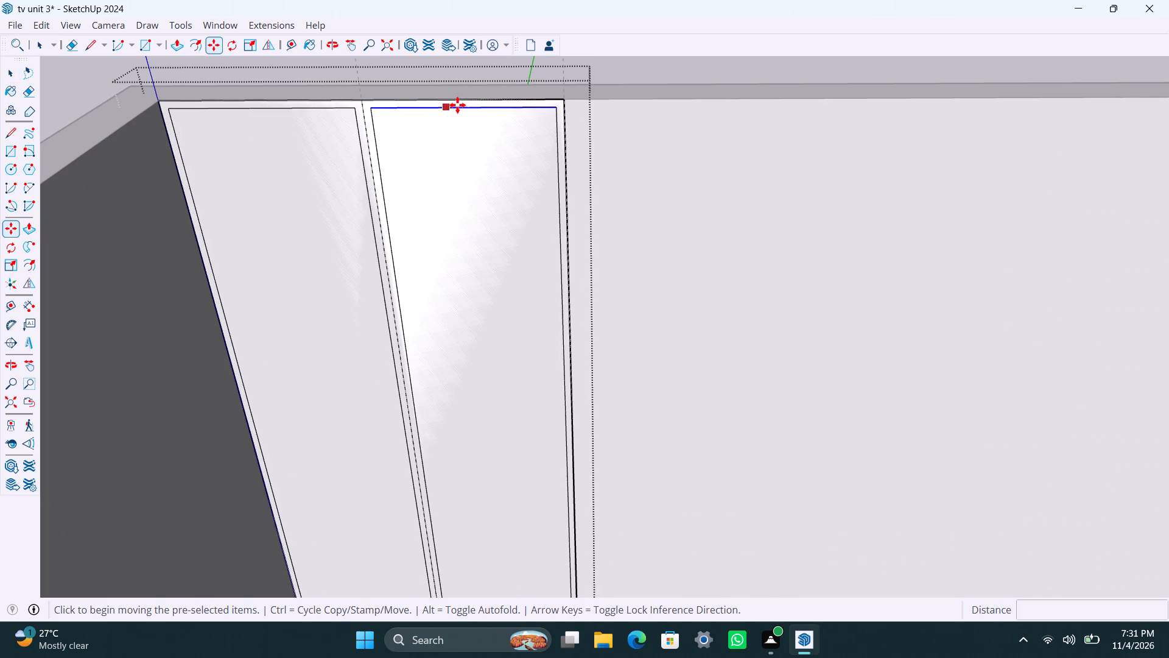
{"action": "left_click", "coordinate": [460, 108]}
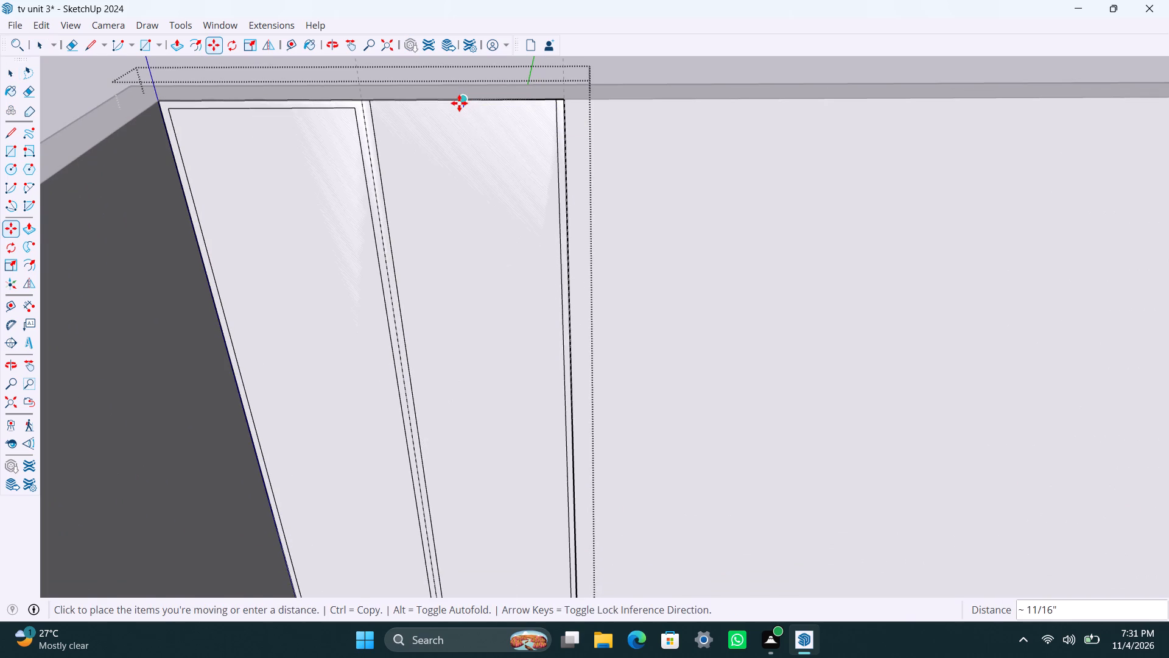
{"action": "left_click", "coordinate": [459, 103]}
{"action": "key", "text": "space"}
Copy the farther strip's top edge 2" straight down between its side frames.
{"action": "left_click", "coordinate": [448, 99]}
{"action": "key", "text": "m"}
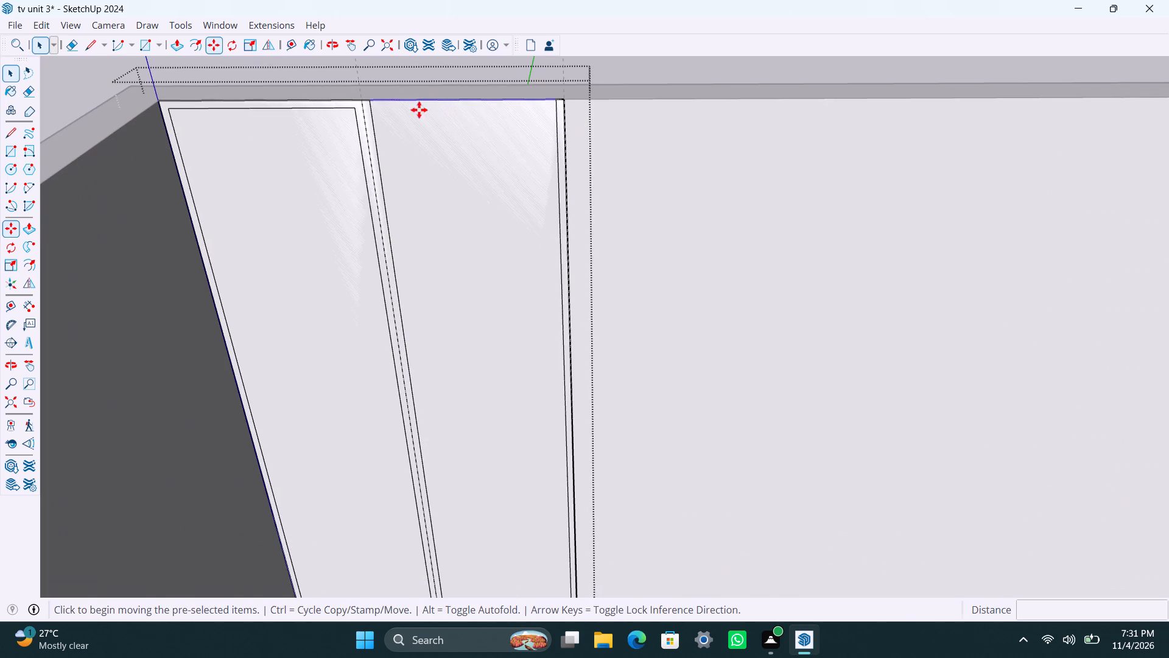
{"action": "left_click", "coordinate": [373, 103], "text": "ctrl"}
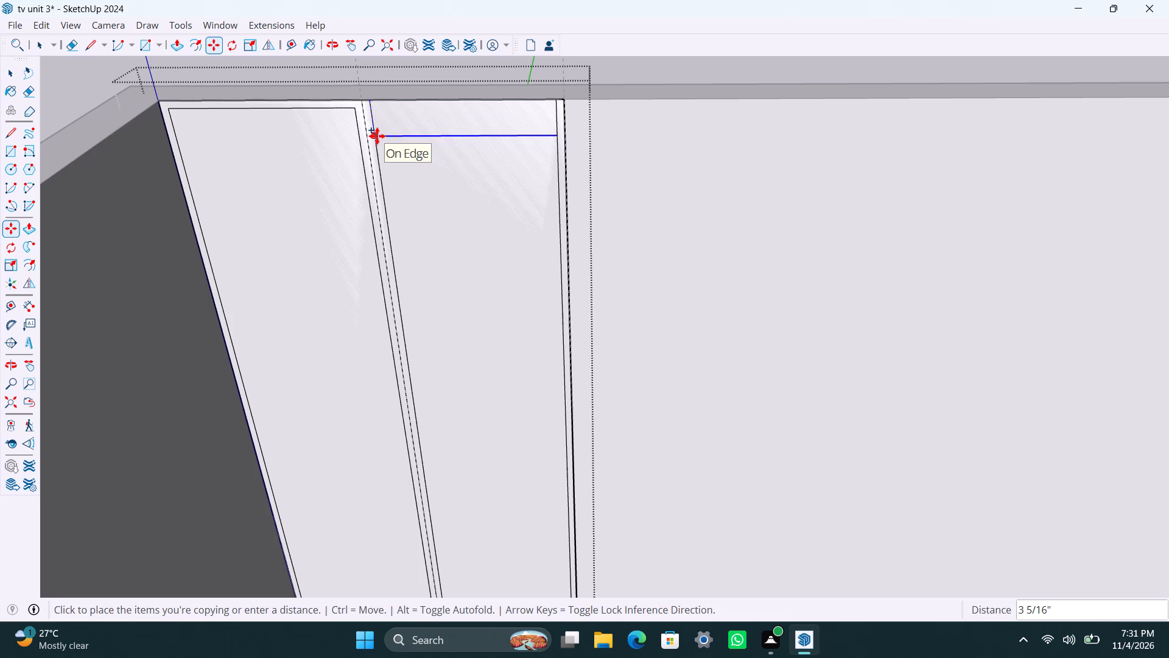
{"action": "type", "text": "2\""}
{"action": "key", "text": "Return"}
{"action": "key", "text": "space"}
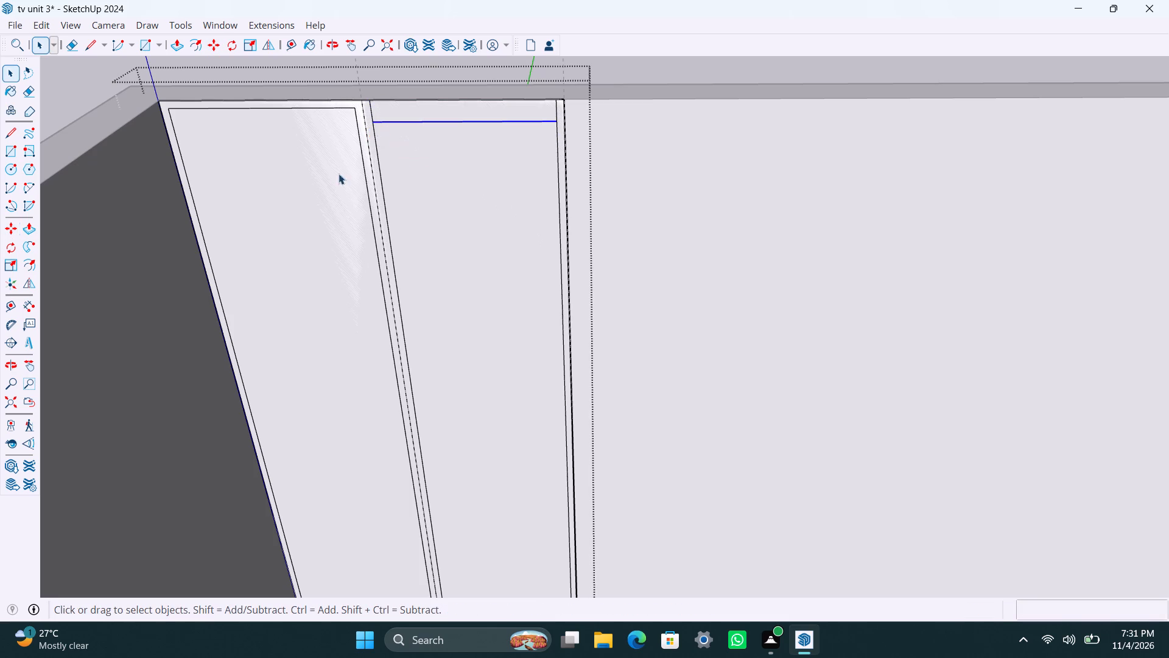
Move the inner top edge of the strip nearer the side wall up onto the outline's top edge.
{"action": "left_click", "coordinate": [300, 108]}
{"action": "key", "text": "m"}
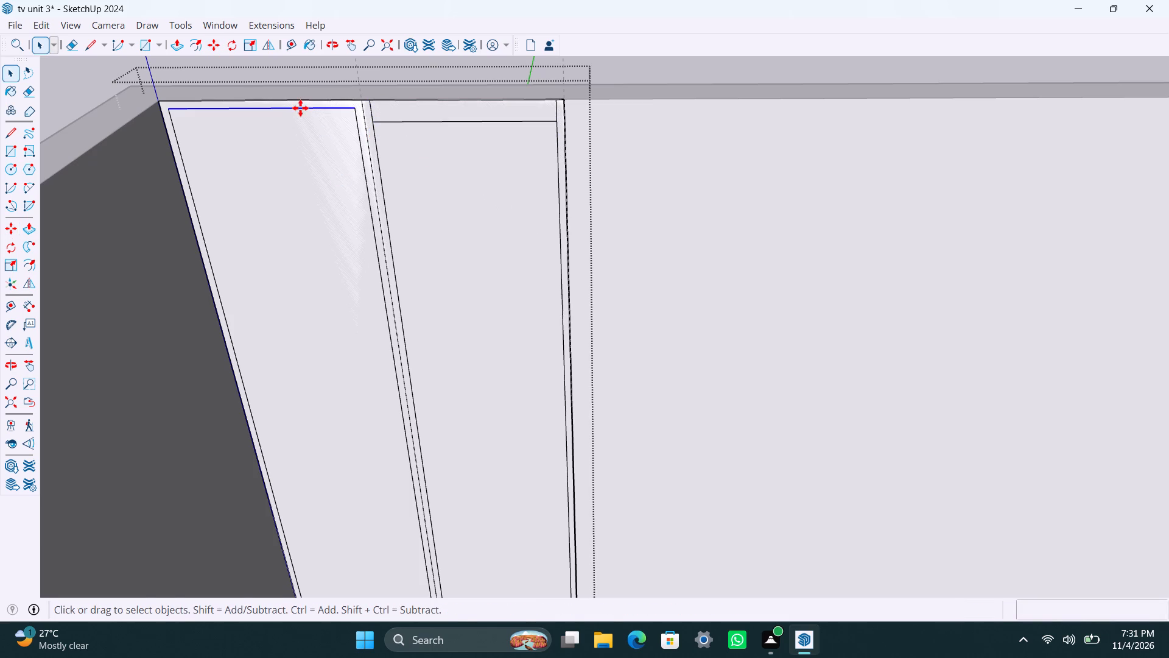
{"action": "left_click", "coordinate": [258, 107]}
{"action": "left_click", "coordinate": [260, 100]}
{"action": "key", "text": "space"}
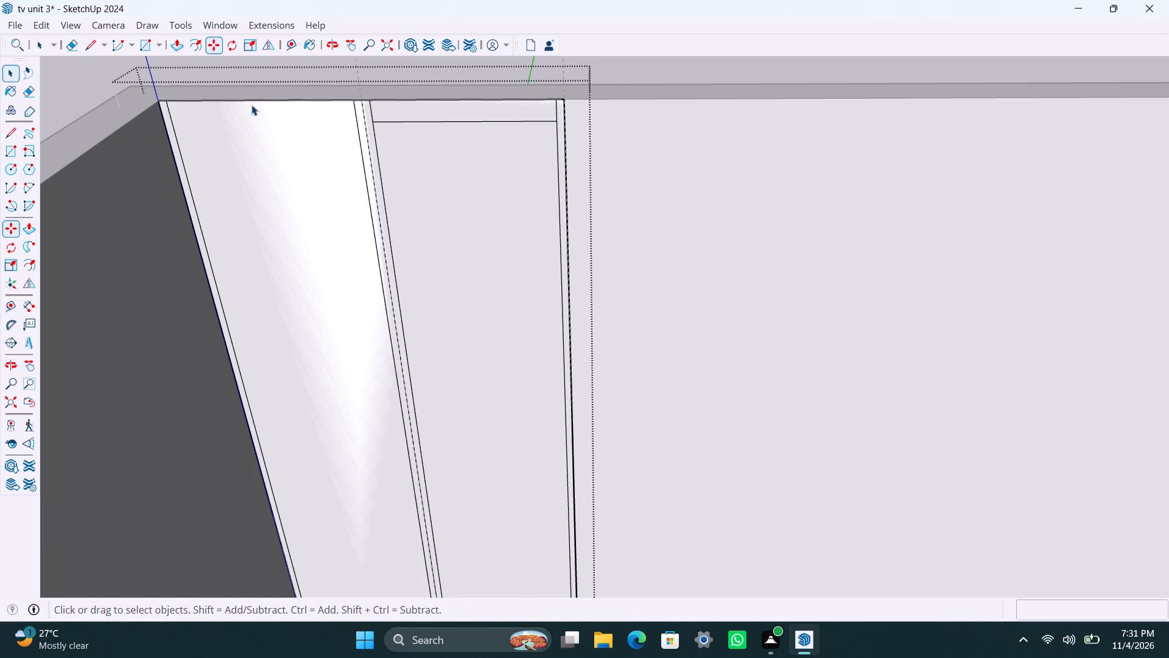
Copy the nearer strip's top edge 2" straight down between its side frames.
{"action": "left_click", "coordinate": [177, 101]}
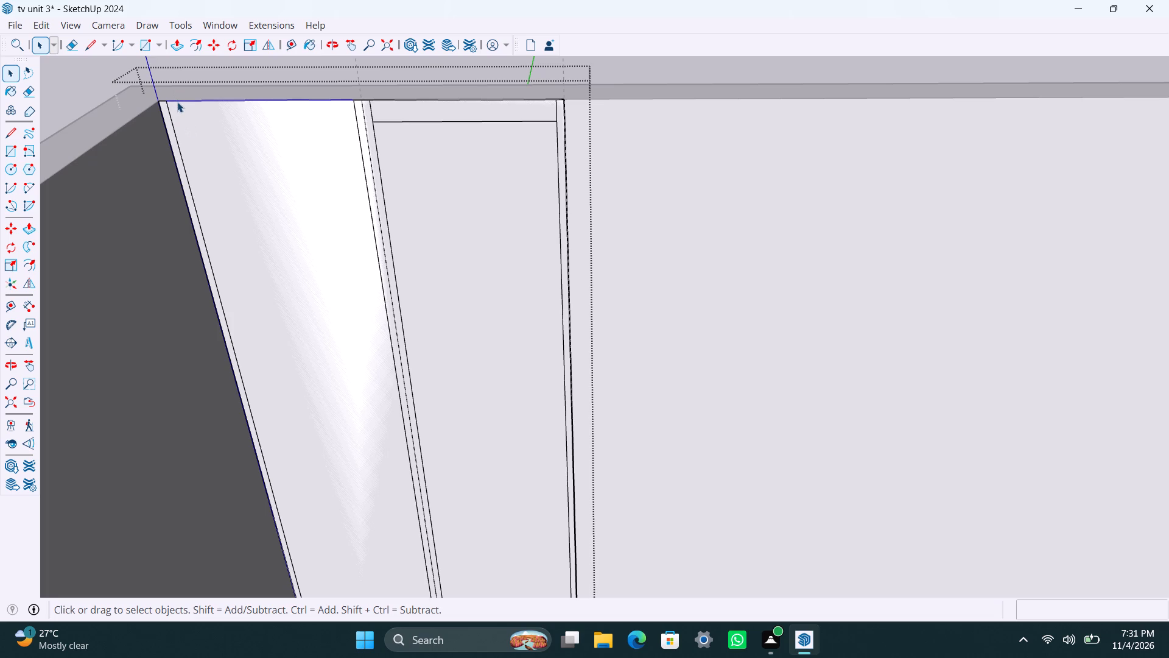
{"action": "key", "text": "m"}
{"action": "left_click", "coordinate": [170, 103]}
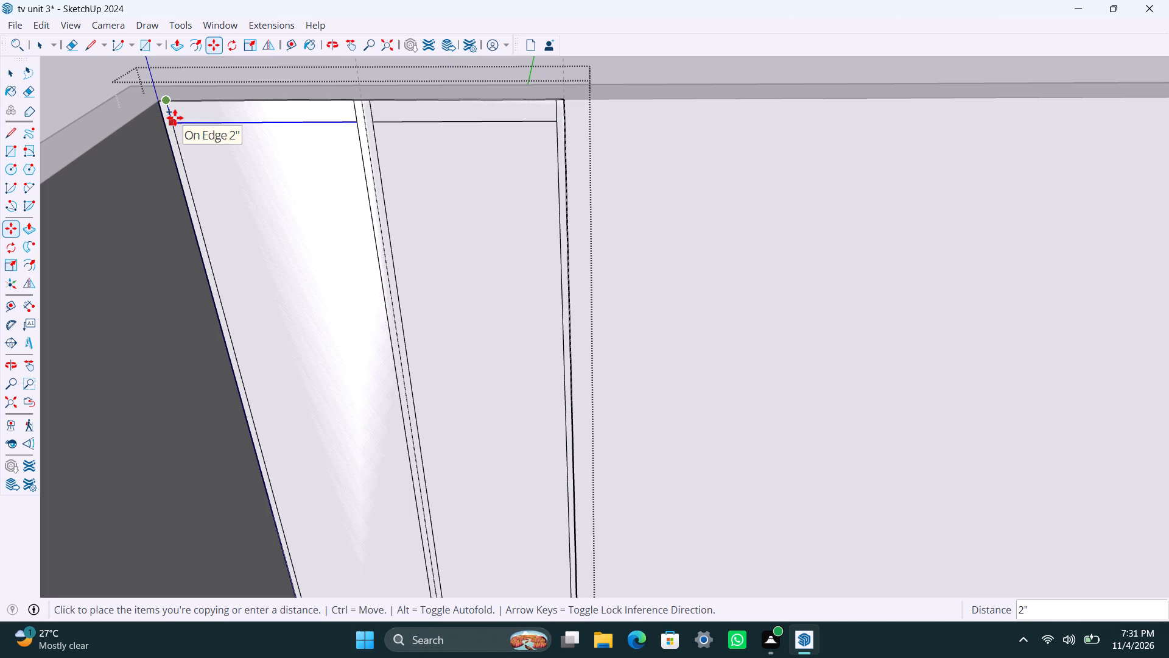
{"action": "type", "text": "2\""}
{"action": "key", "text": "Return"}
{"action": "key", "text": "space"}
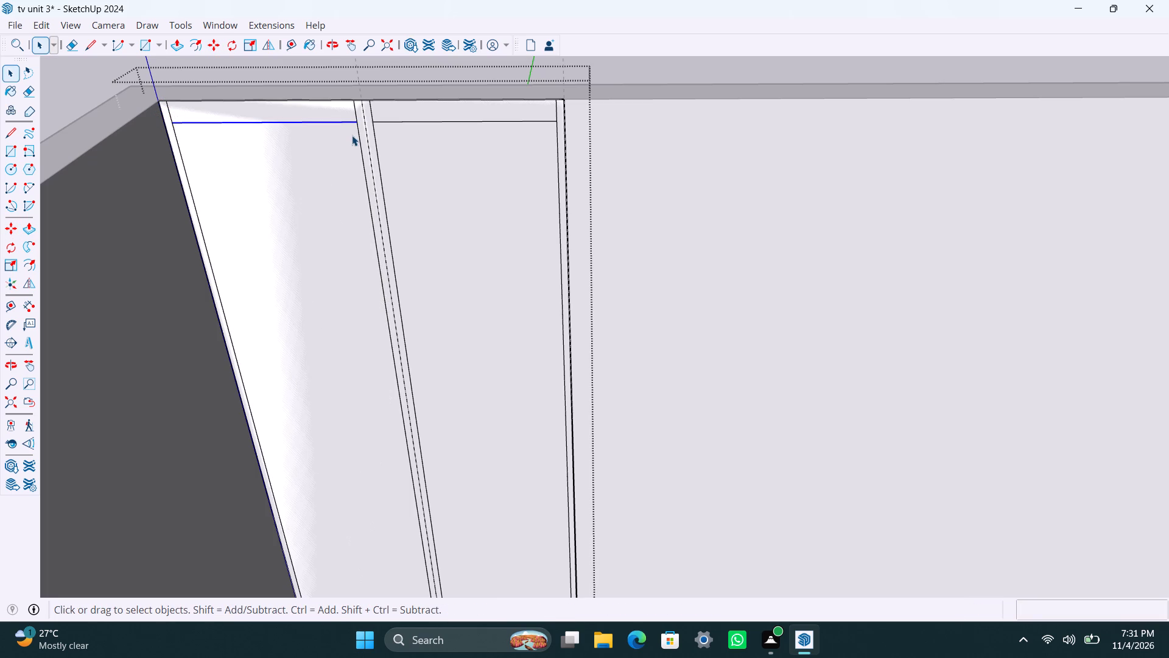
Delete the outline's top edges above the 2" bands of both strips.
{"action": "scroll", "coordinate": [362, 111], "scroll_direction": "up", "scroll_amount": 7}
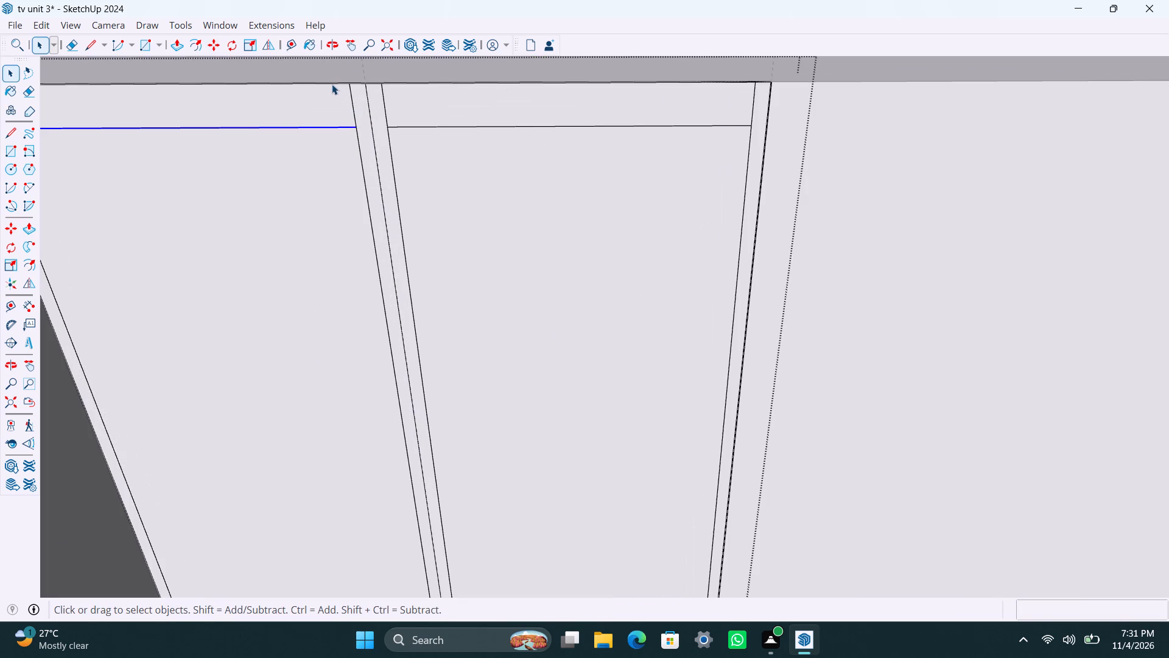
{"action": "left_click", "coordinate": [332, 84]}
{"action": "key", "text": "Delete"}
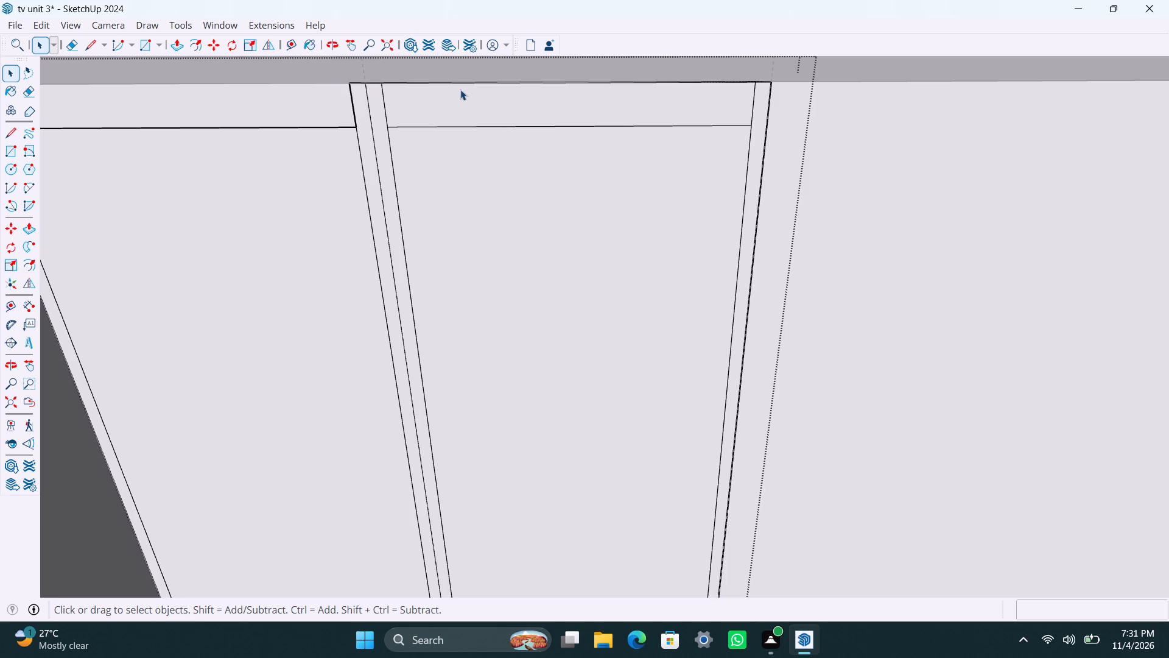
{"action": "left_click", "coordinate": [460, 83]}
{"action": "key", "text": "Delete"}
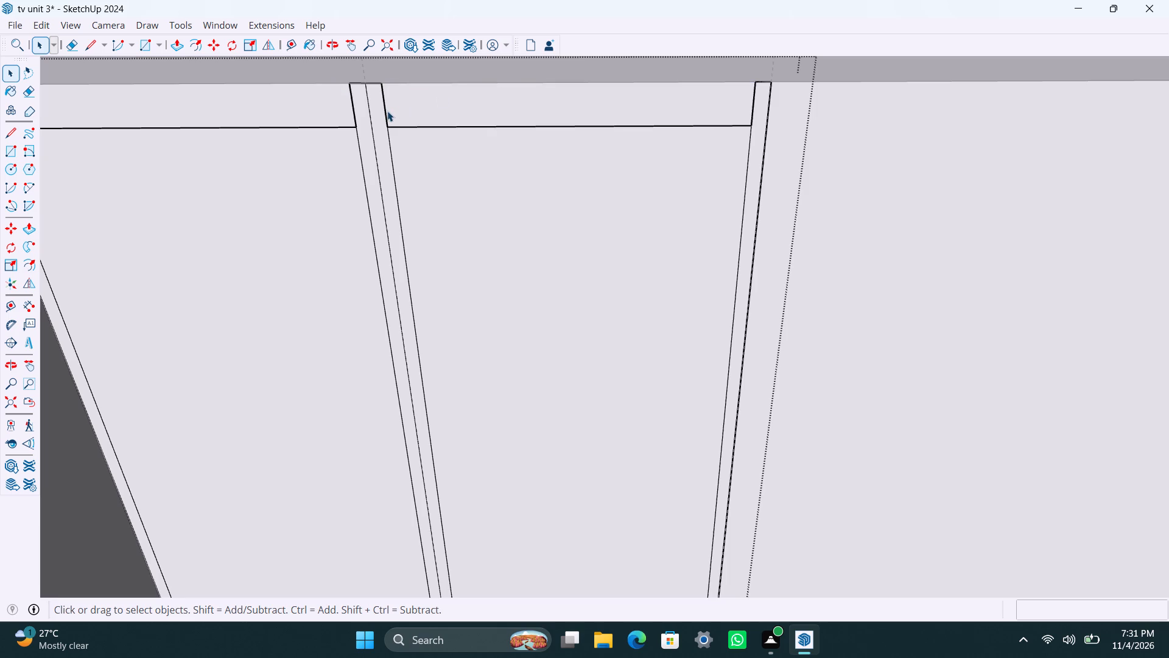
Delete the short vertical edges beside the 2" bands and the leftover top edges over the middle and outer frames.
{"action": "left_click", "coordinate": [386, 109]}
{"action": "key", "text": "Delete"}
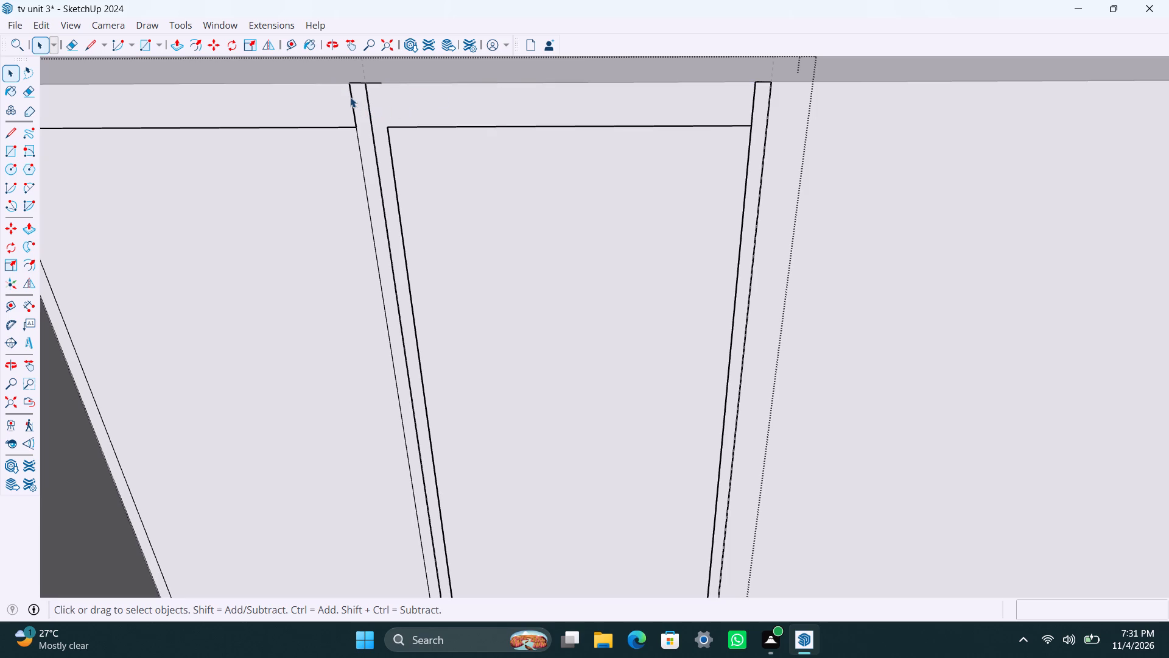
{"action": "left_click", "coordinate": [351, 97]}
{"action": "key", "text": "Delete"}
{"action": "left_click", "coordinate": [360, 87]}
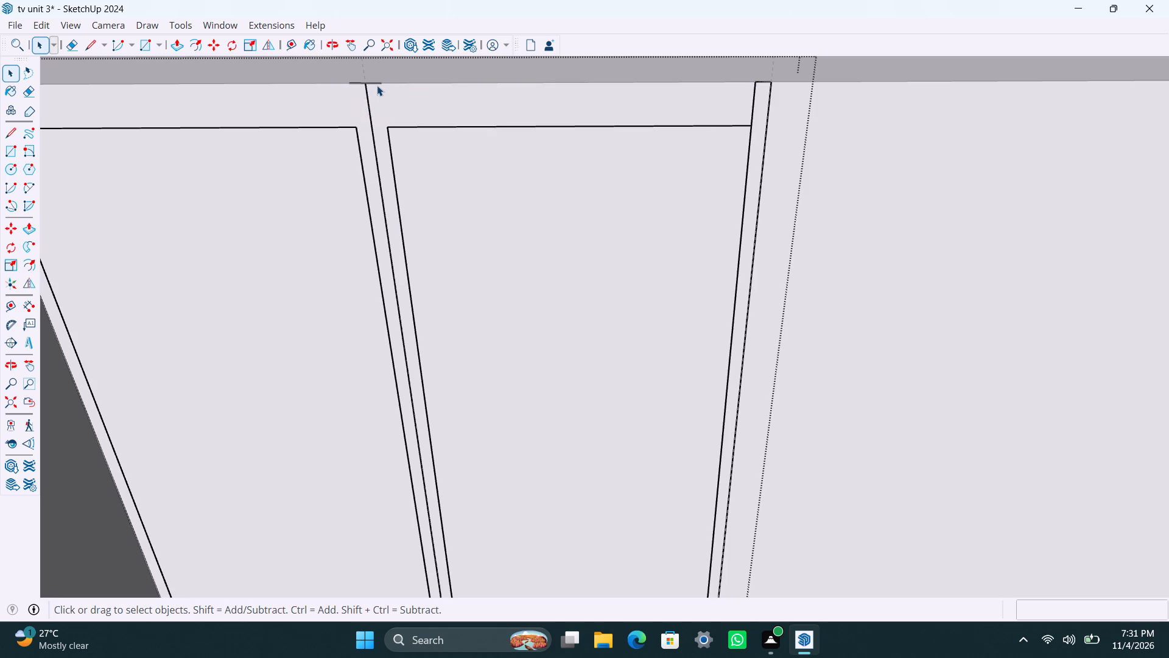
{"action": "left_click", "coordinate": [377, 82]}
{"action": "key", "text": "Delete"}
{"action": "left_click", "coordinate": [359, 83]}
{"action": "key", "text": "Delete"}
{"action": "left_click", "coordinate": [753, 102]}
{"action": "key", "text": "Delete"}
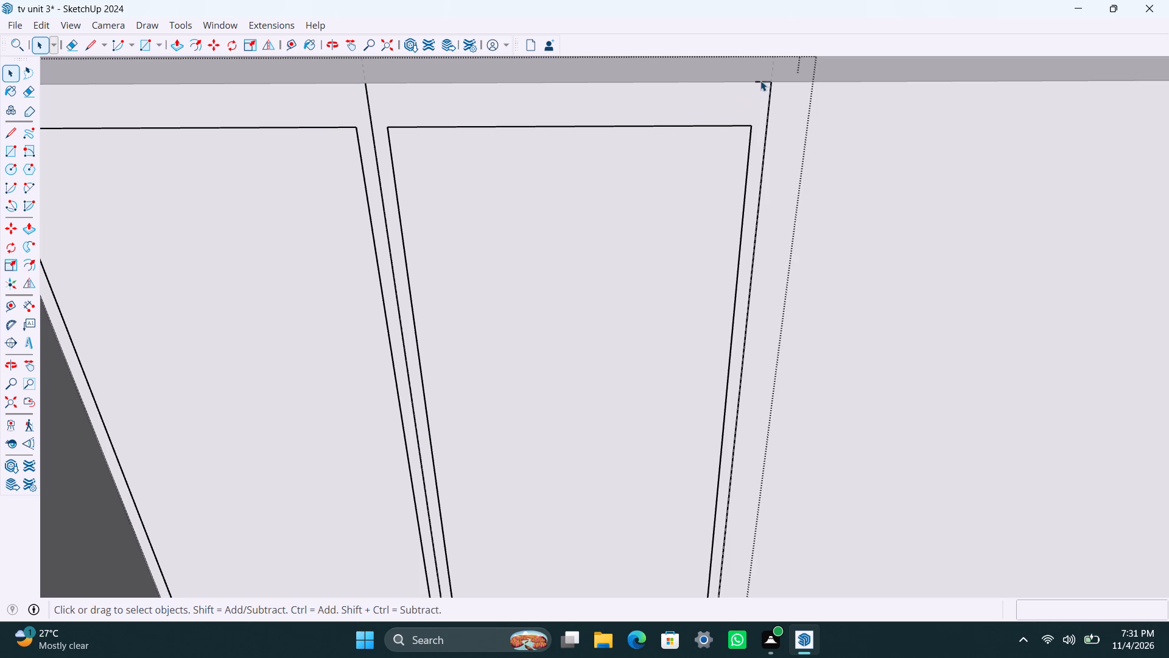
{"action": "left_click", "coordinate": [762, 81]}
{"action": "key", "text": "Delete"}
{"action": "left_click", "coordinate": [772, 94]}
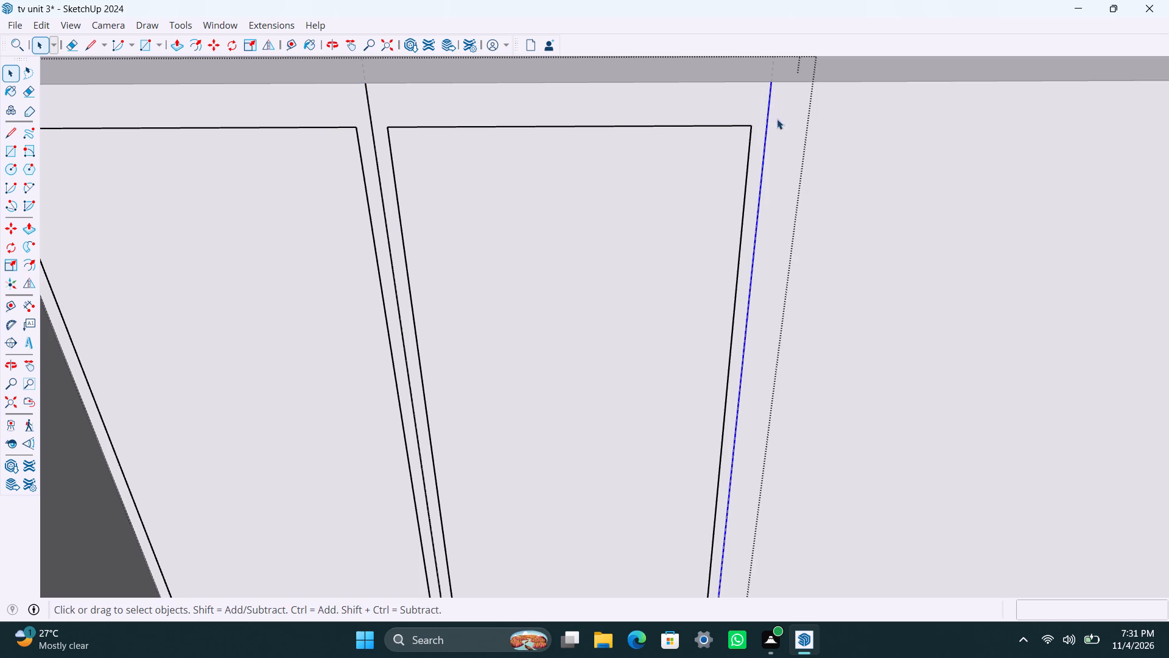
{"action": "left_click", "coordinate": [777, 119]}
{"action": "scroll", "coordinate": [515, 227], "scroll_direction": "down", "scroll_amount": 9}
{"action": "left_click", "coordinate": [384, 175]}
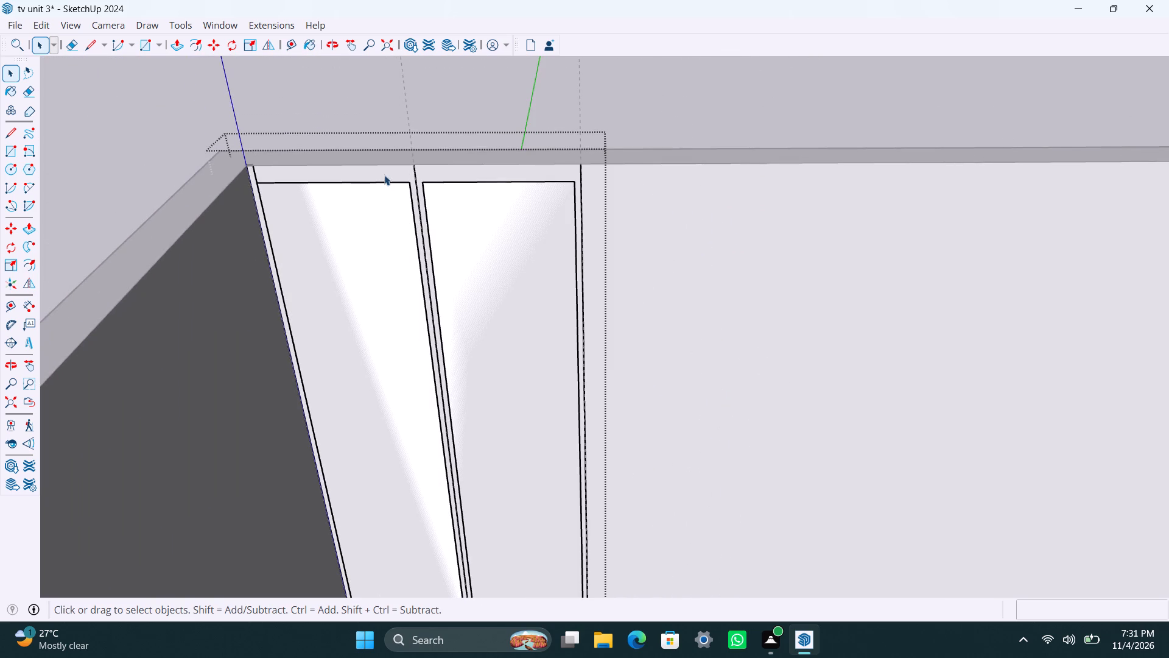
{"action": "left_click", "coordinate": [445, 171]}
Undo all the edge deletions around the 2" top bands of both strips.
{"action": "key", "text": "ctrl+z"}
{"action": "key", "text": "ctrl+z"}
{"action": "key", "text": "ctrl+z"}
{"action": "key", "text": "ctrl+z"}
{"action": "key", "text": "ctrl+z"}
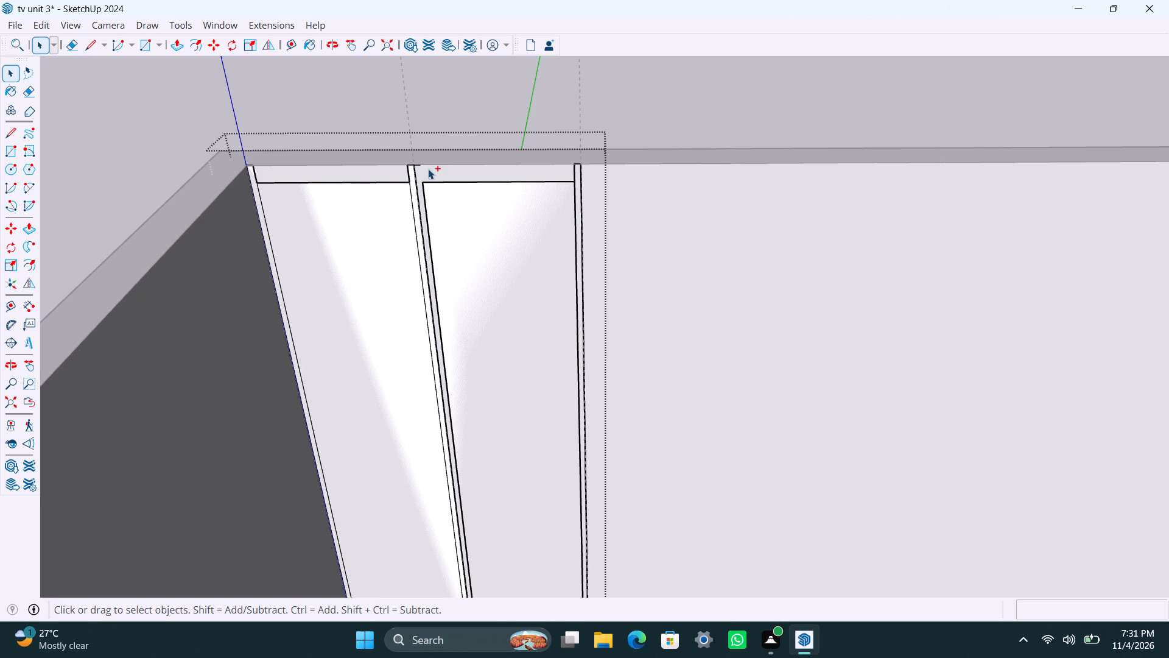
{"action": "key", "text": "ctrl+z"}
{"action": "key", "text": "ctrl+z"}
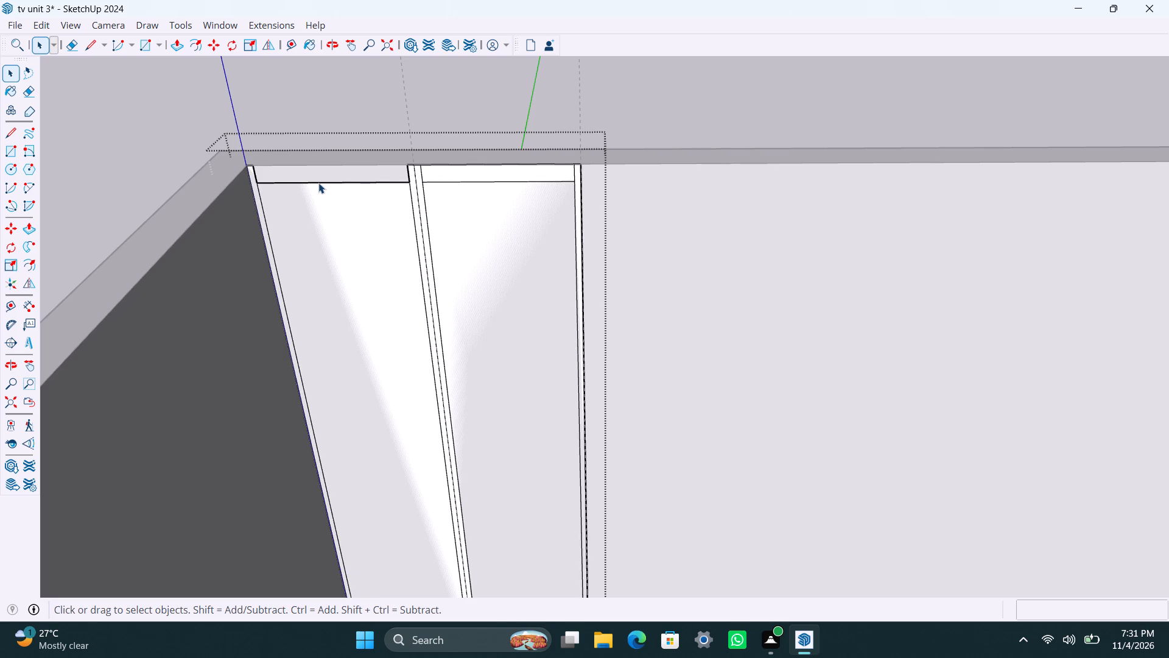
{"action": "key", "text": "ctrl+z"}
Select the short vertical edge between the side-wall frame and the nearer strip's 2" top band.
{"action": "left_click", "coordinate": [254, 174]}
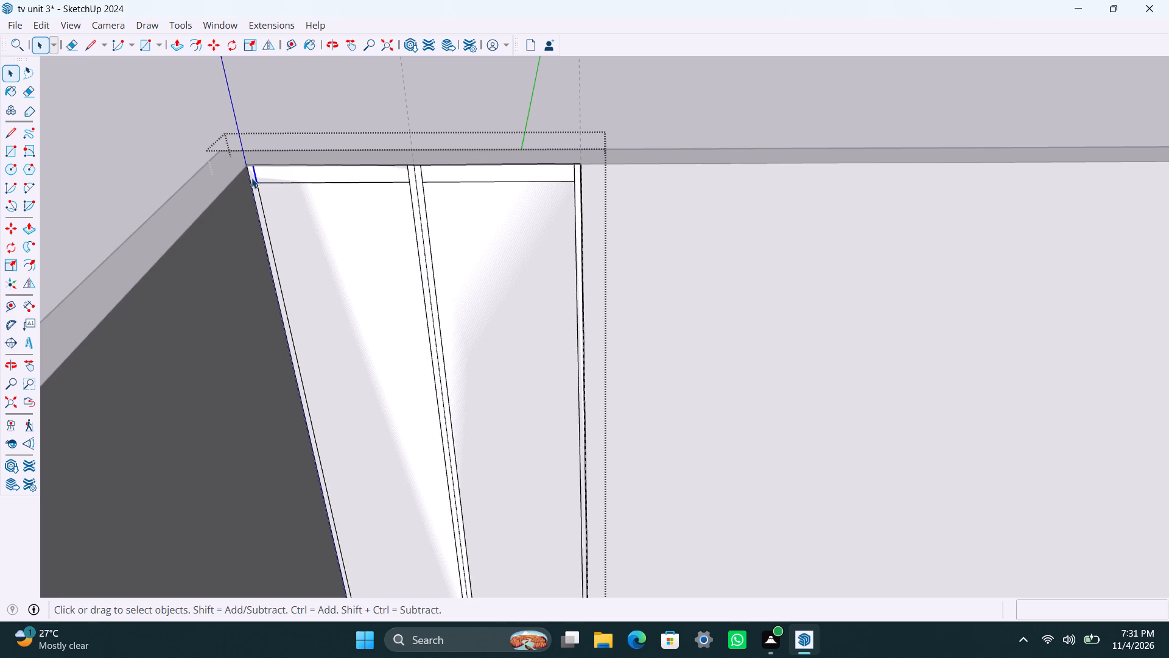
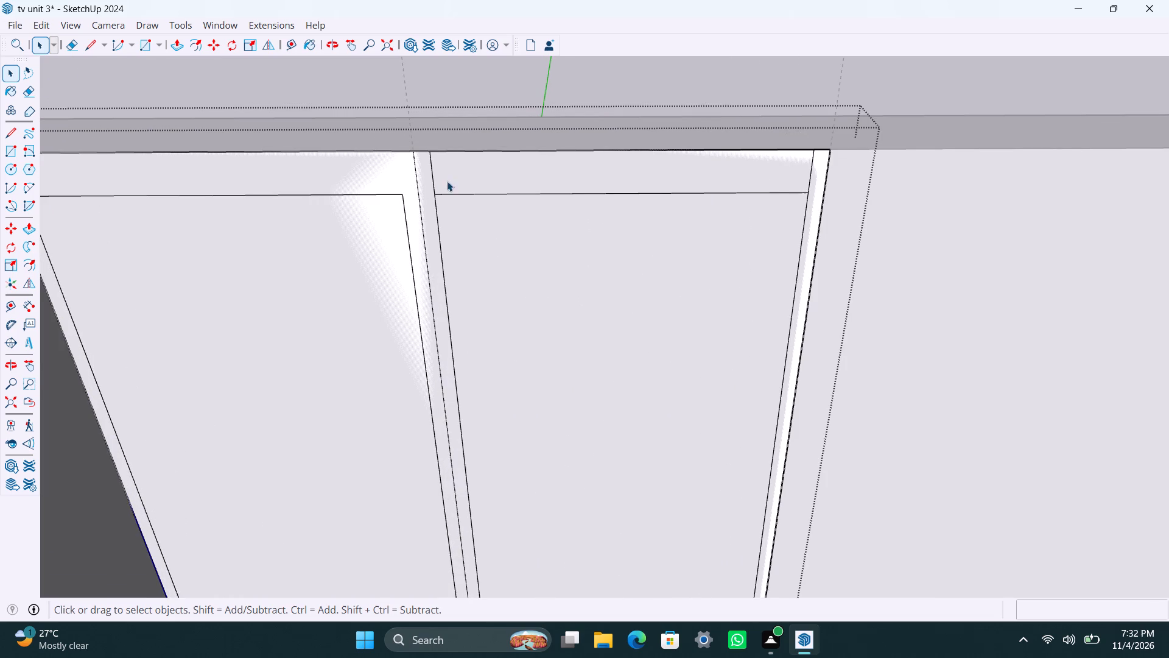
Delete the short vertical edges at both ends of the outer strip's 2" top band, joining the band with its side frames.
{"action": "left_click", "coordinate": [432, 174]}
{"action": "key", "text": "Delete"}
{"action": "left_click", "coordinate": [812, 172]}
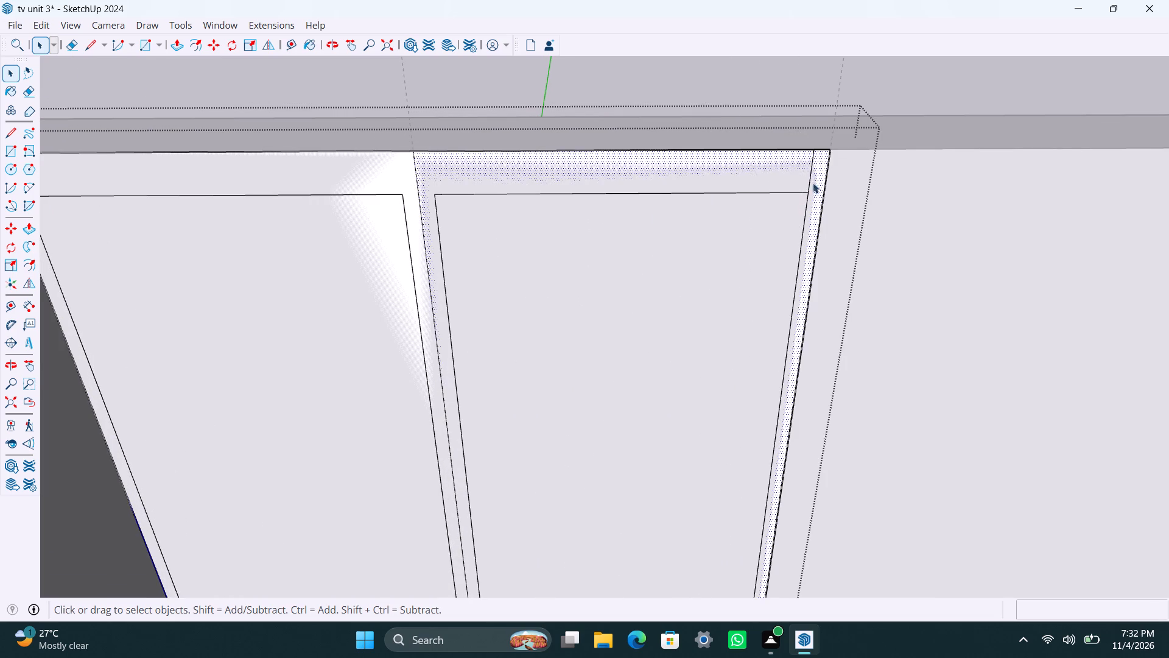
{"action": "key", "text": "Delete"}
{"action": "key", "text": "ctrl+z"}
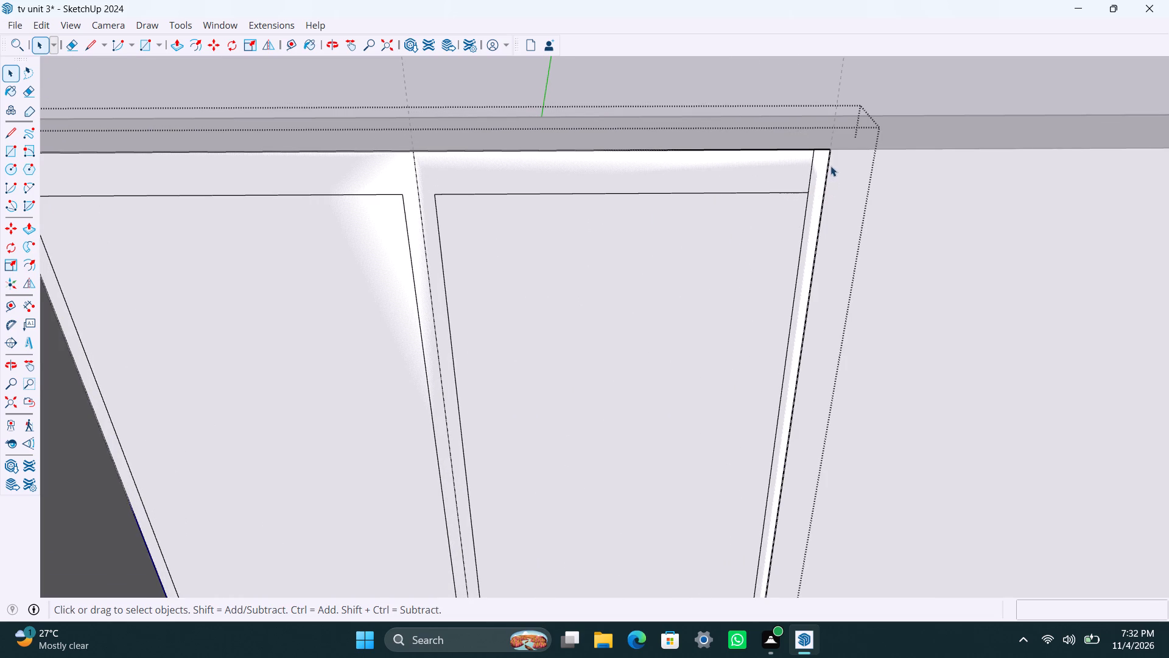
{"action": "left_click", "coordinate": [807, 161]}
{"action": "left_click", "coordinate": [808, 172]}
{"action": "key", "text": "Delete"}
Examine the joined frame and the inner panel at the top of the outer strip by selecting their faces.
{"action": "scroll", "coordinate": [615, 316], "scroll_direction": "down", "scroll_amount": 8}
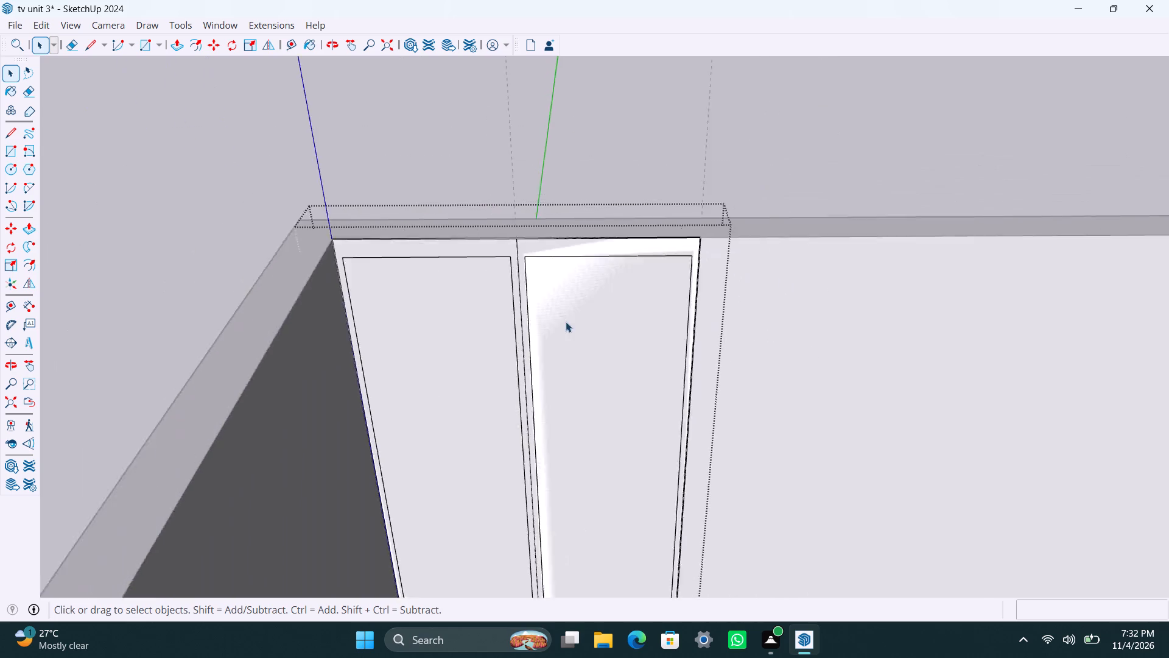
{"action": "scroll", "coordinate": [566, 322], "scroll_direction": "down", "scroll_amount": 5}
{"action": "left_click", "coordinate": [595, 338]}
{"action": "left_click", "coordinate": [546, 281]}
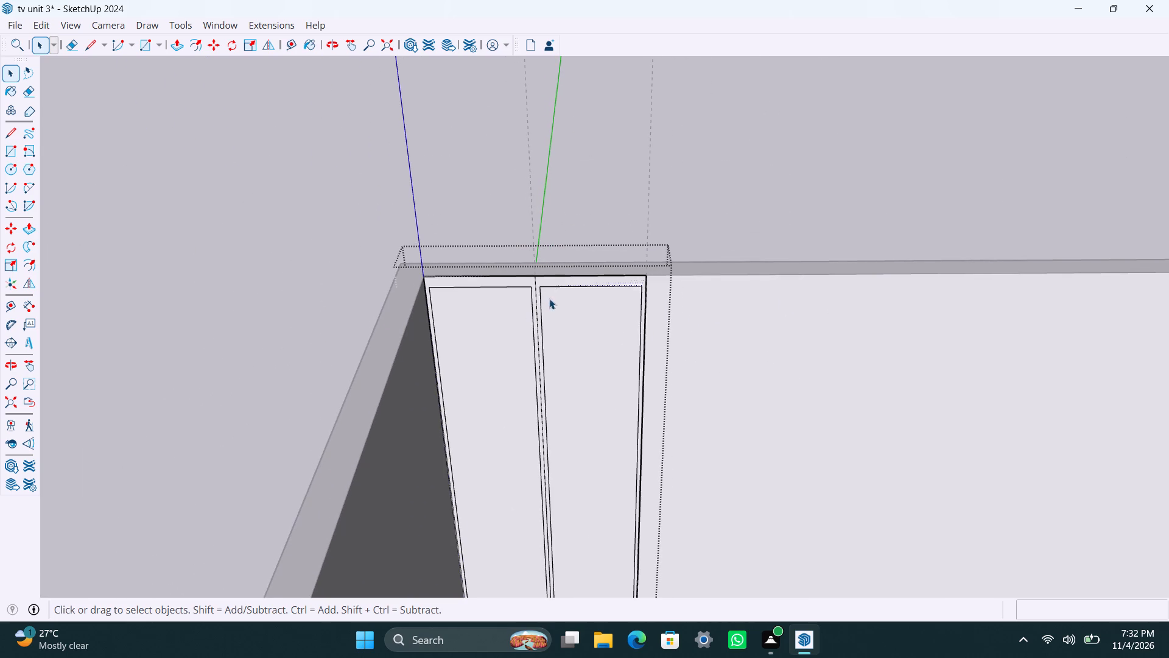
{"action": "left_click", "coordinate": [550, 302]}
{"action": "scroll", "coordinate": [562, 318], "scroll_direction": "up", "scroll_amount": 9}
{"action": "left_click", "coordinate": [584, 233]}
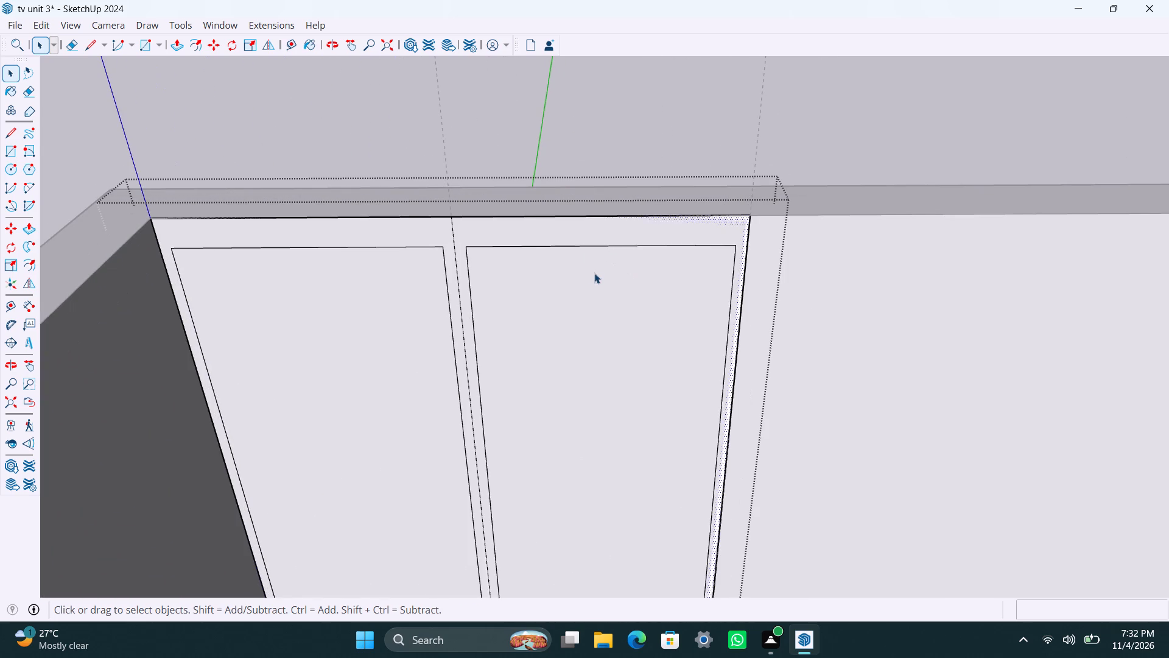
{"action": "left_click", "coordinate": [594, 273]}
{"action": "left_click_drag", "start_coordinate": [619, 239], "coordinate": [625, 243]}
{"action": "left_click", "coordinate": [719, 238]}
{"action": "left_click", "coordinate": [726, 294]}
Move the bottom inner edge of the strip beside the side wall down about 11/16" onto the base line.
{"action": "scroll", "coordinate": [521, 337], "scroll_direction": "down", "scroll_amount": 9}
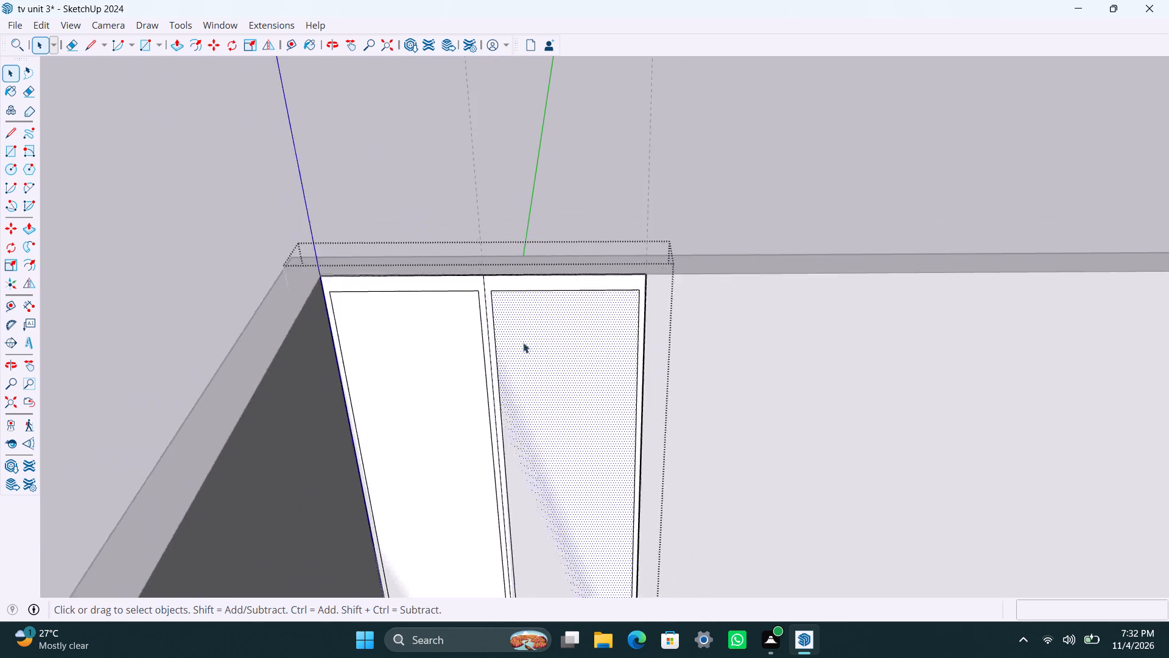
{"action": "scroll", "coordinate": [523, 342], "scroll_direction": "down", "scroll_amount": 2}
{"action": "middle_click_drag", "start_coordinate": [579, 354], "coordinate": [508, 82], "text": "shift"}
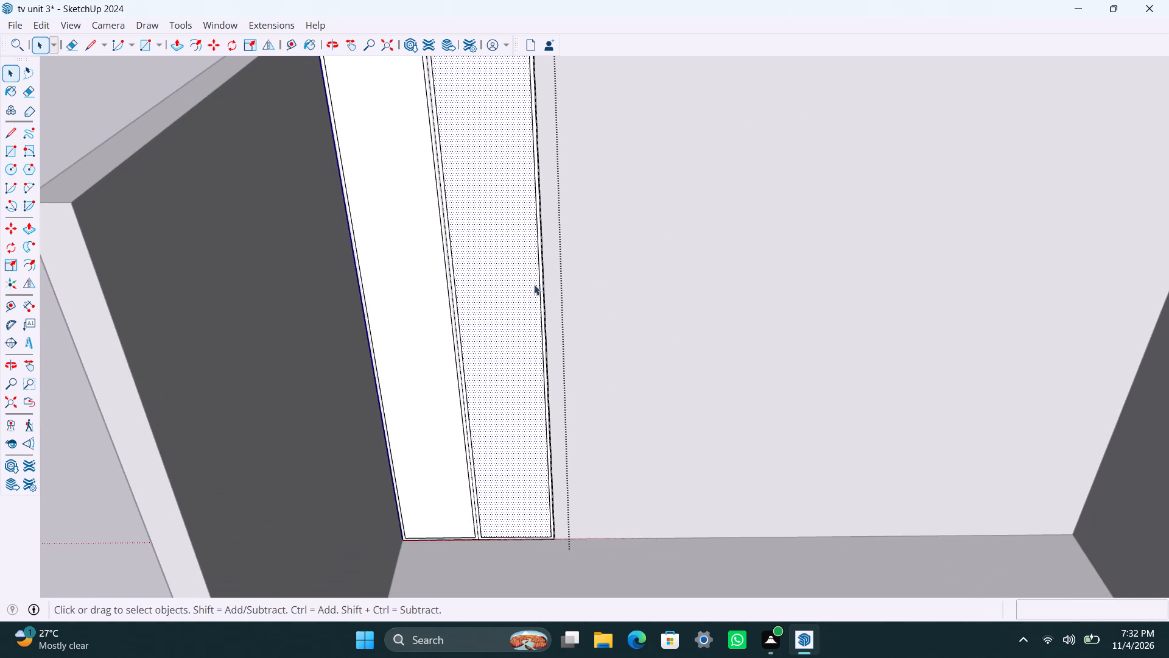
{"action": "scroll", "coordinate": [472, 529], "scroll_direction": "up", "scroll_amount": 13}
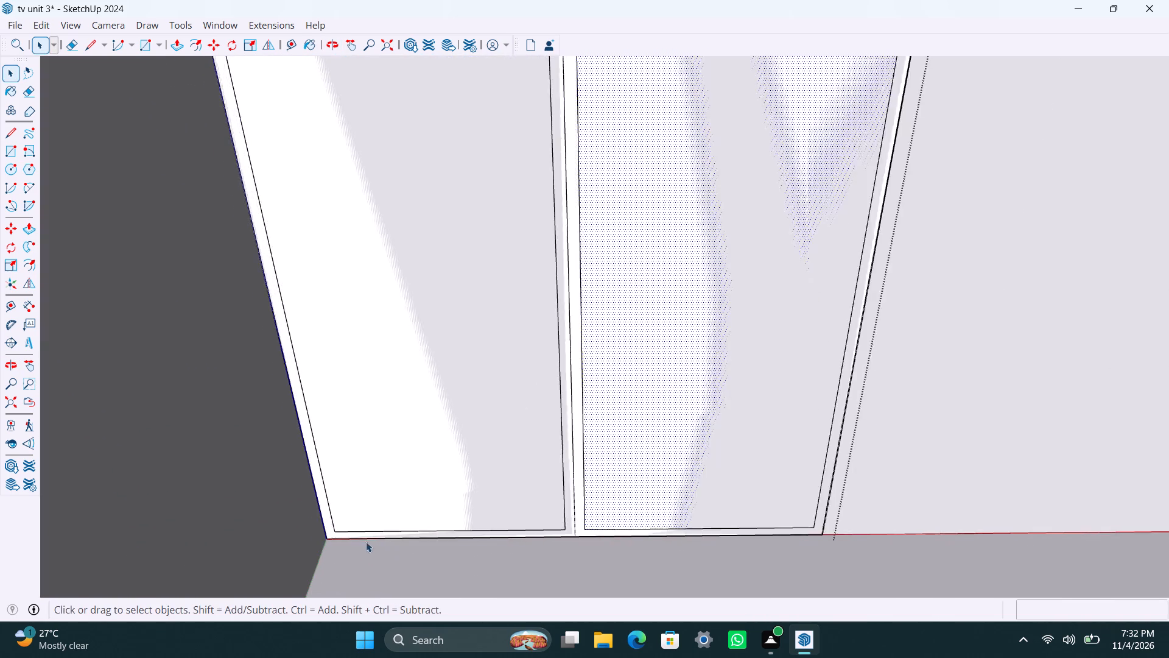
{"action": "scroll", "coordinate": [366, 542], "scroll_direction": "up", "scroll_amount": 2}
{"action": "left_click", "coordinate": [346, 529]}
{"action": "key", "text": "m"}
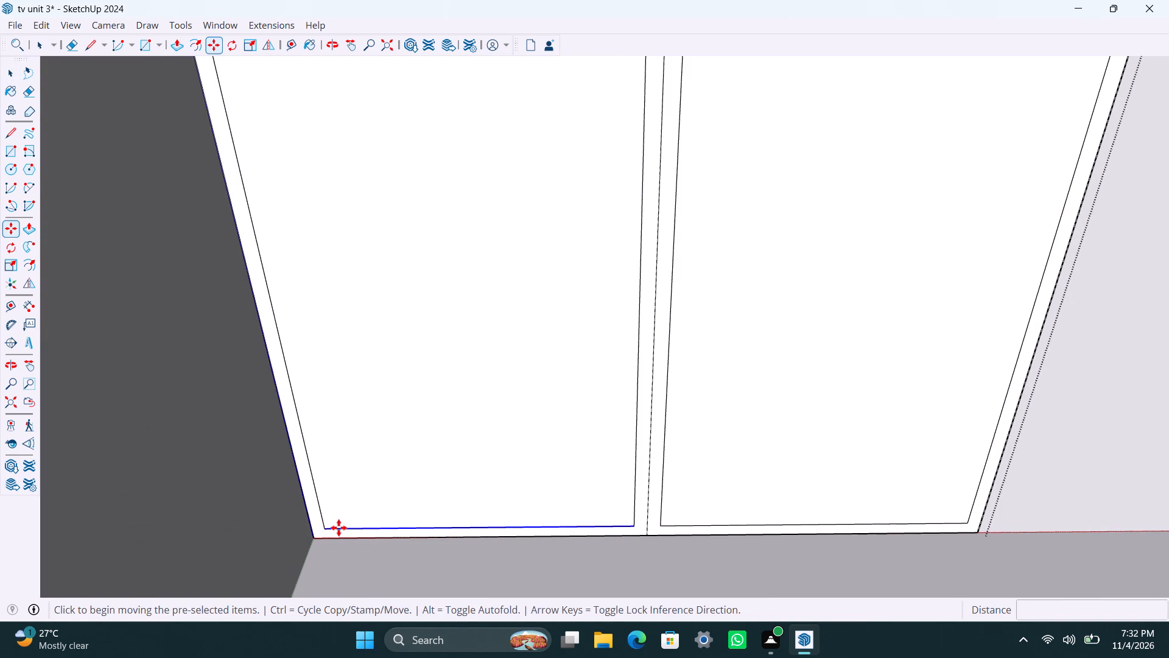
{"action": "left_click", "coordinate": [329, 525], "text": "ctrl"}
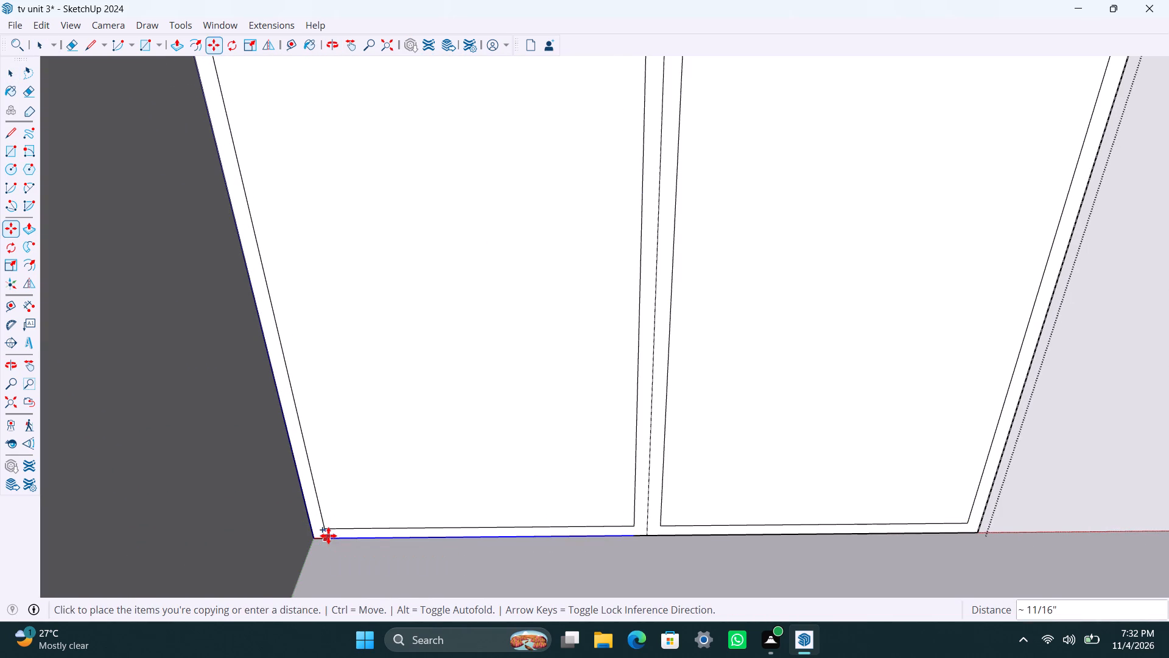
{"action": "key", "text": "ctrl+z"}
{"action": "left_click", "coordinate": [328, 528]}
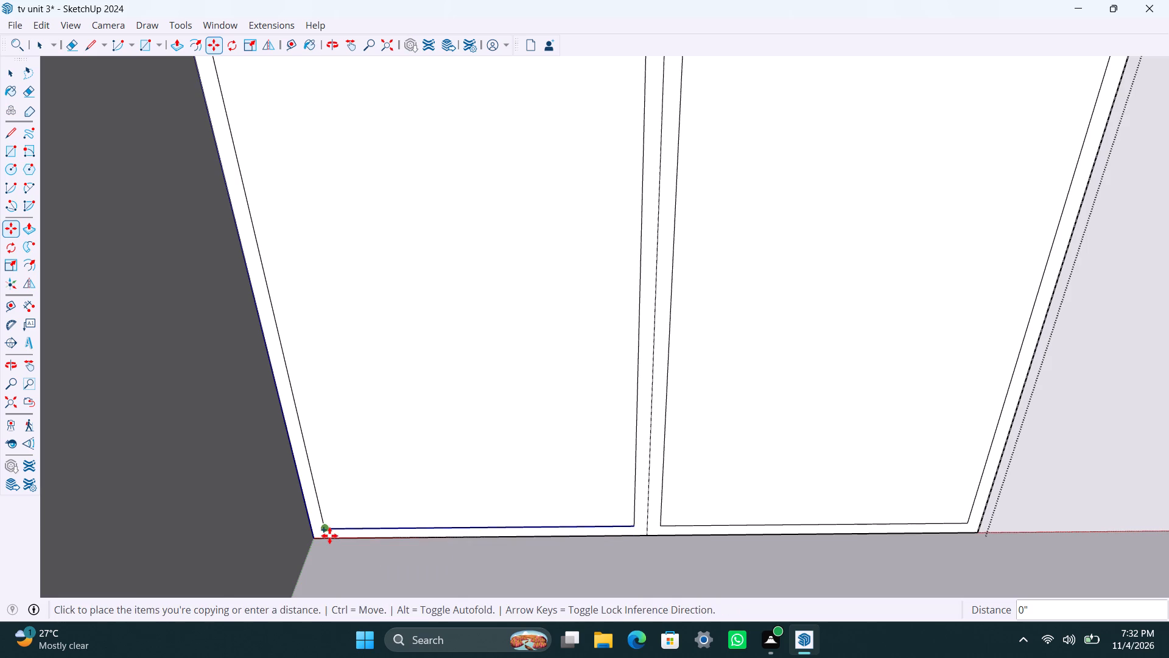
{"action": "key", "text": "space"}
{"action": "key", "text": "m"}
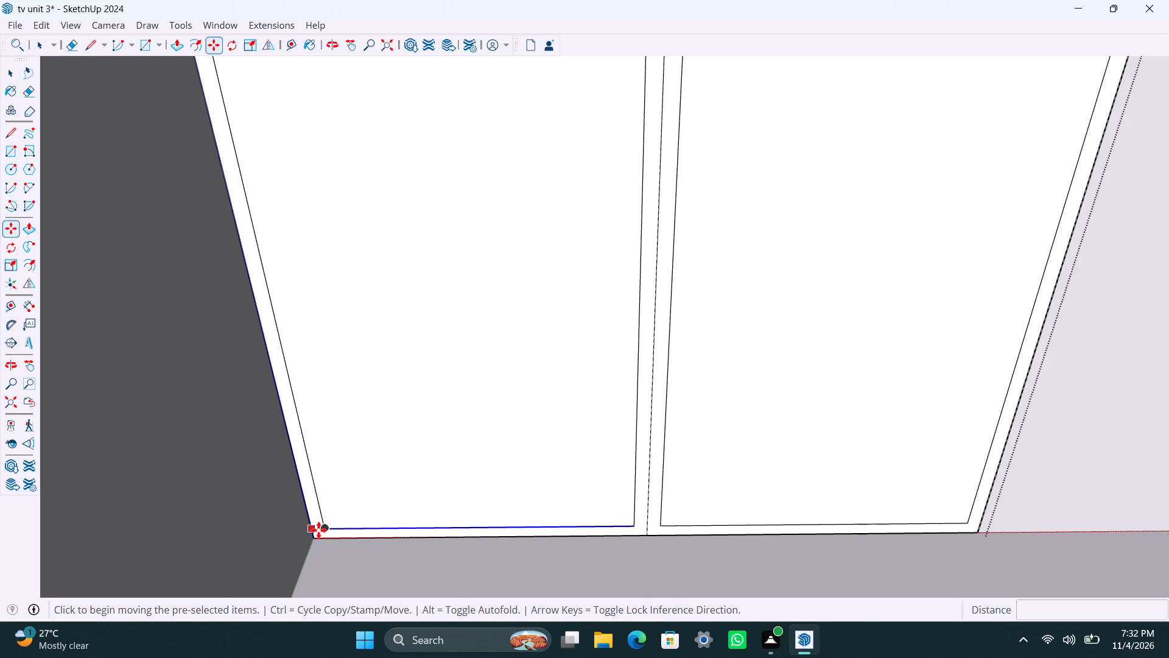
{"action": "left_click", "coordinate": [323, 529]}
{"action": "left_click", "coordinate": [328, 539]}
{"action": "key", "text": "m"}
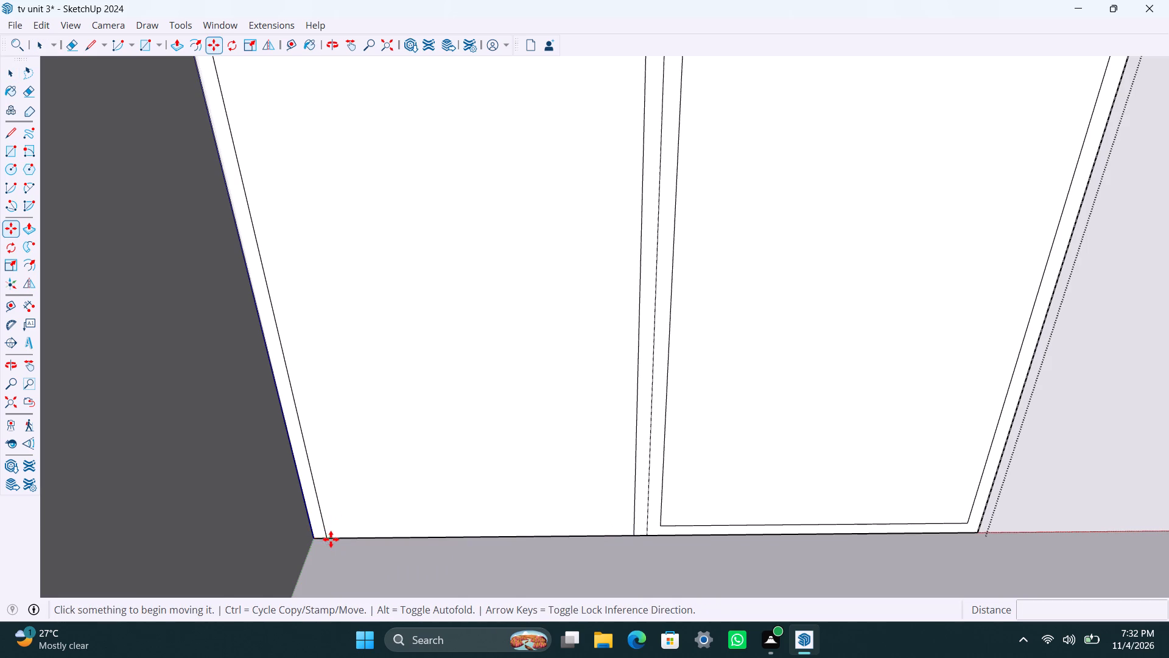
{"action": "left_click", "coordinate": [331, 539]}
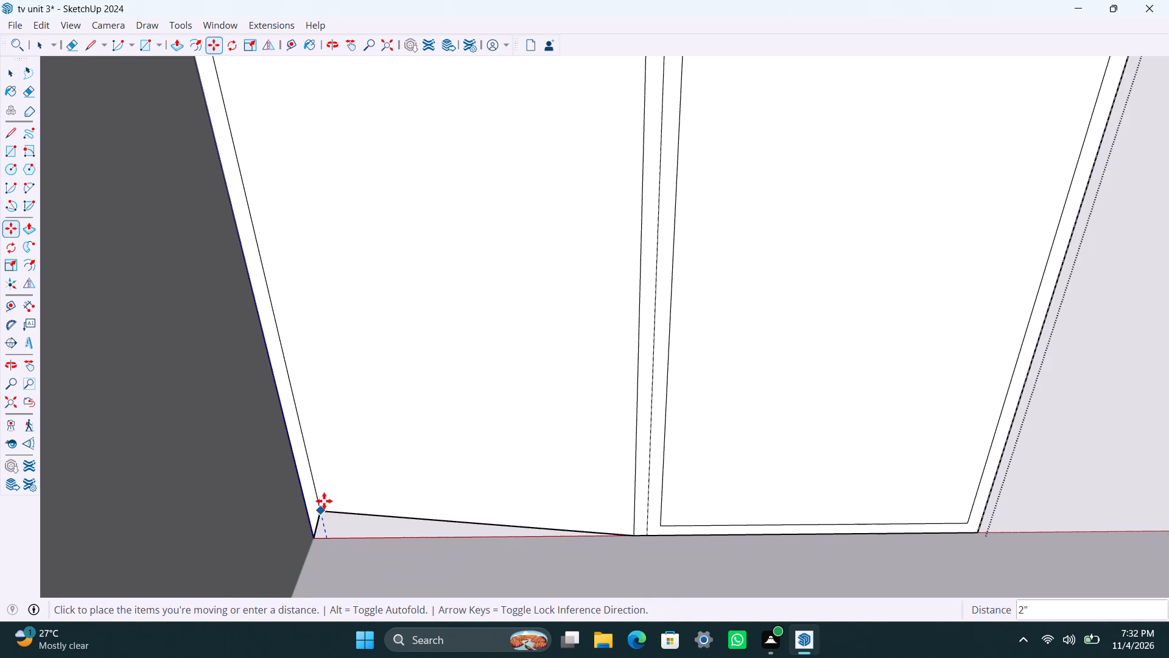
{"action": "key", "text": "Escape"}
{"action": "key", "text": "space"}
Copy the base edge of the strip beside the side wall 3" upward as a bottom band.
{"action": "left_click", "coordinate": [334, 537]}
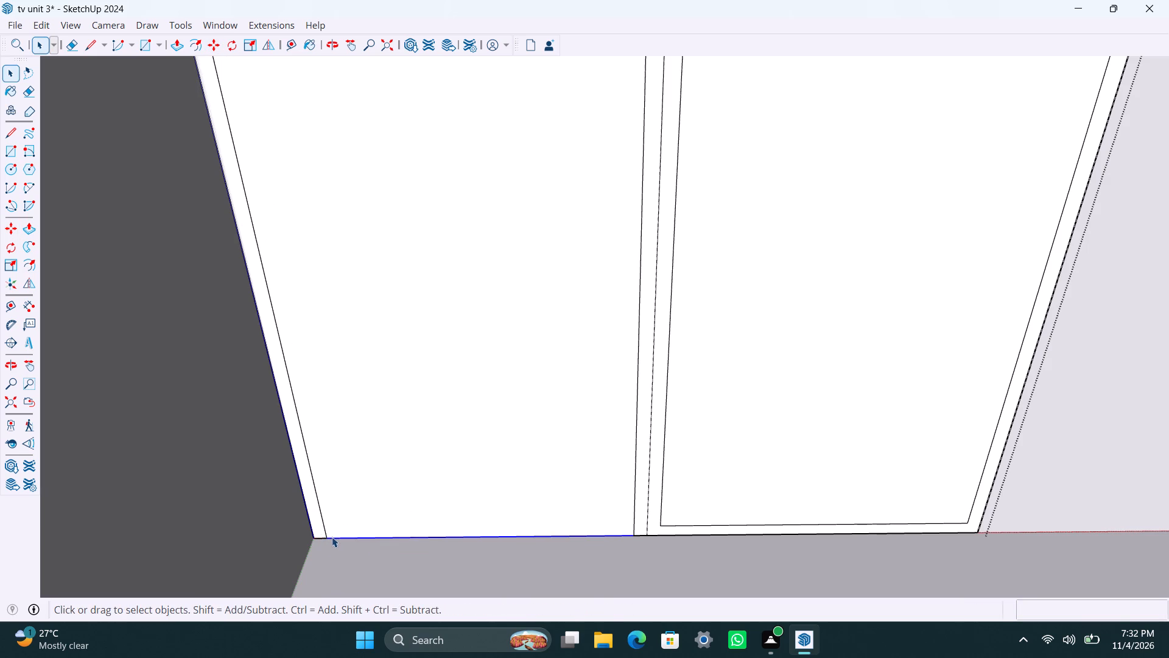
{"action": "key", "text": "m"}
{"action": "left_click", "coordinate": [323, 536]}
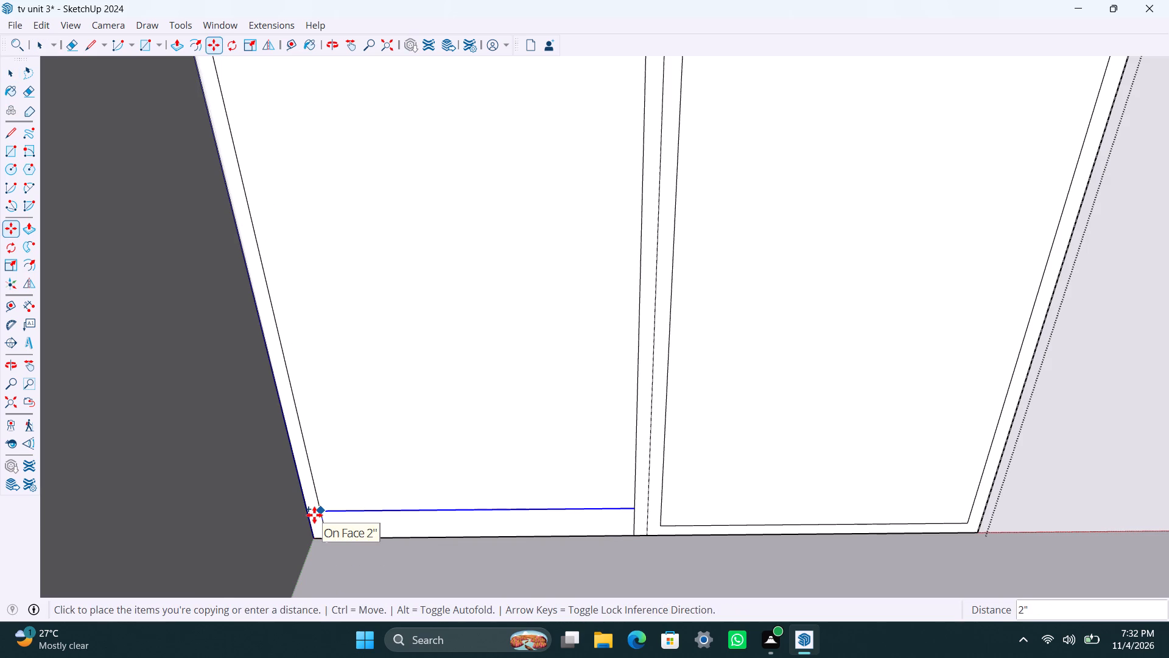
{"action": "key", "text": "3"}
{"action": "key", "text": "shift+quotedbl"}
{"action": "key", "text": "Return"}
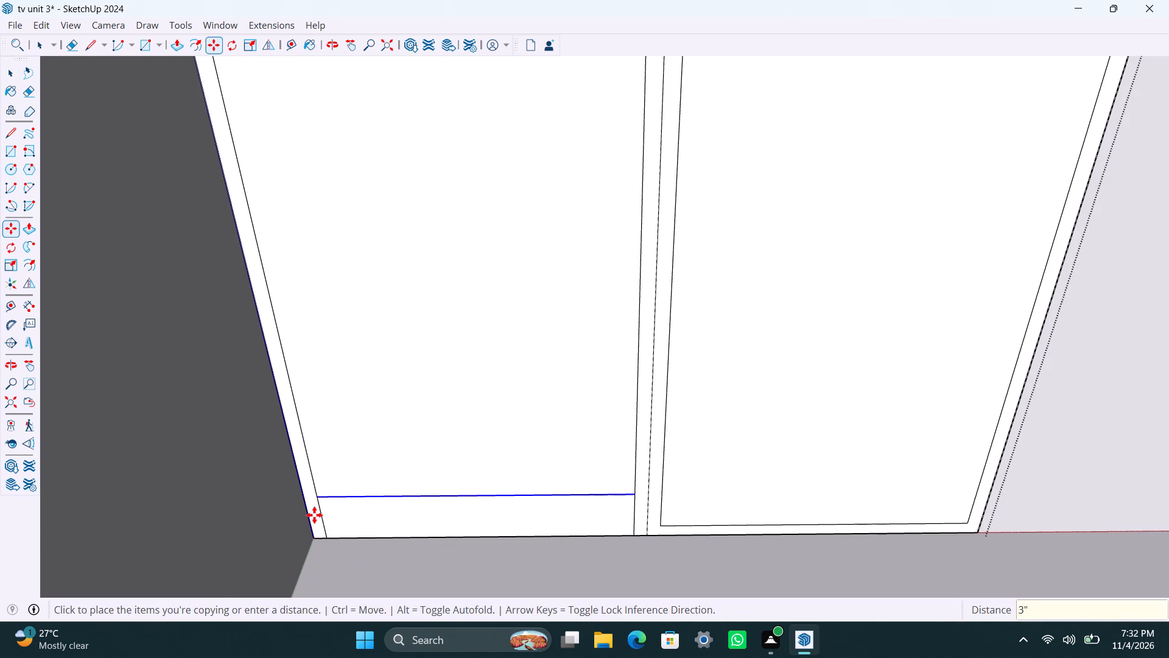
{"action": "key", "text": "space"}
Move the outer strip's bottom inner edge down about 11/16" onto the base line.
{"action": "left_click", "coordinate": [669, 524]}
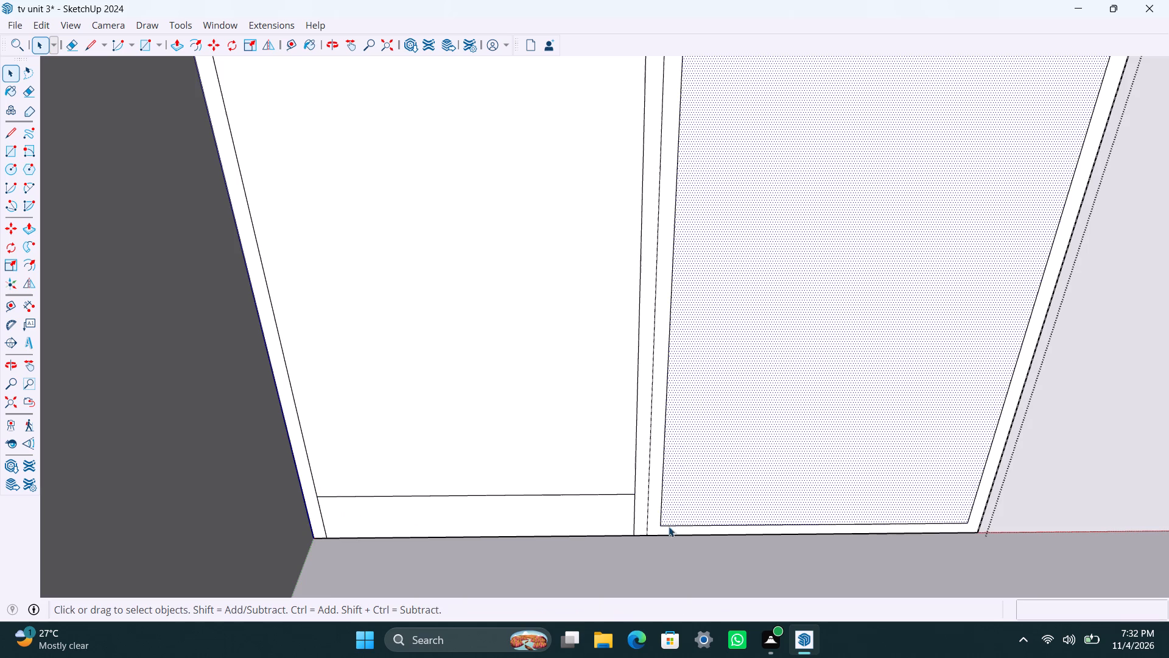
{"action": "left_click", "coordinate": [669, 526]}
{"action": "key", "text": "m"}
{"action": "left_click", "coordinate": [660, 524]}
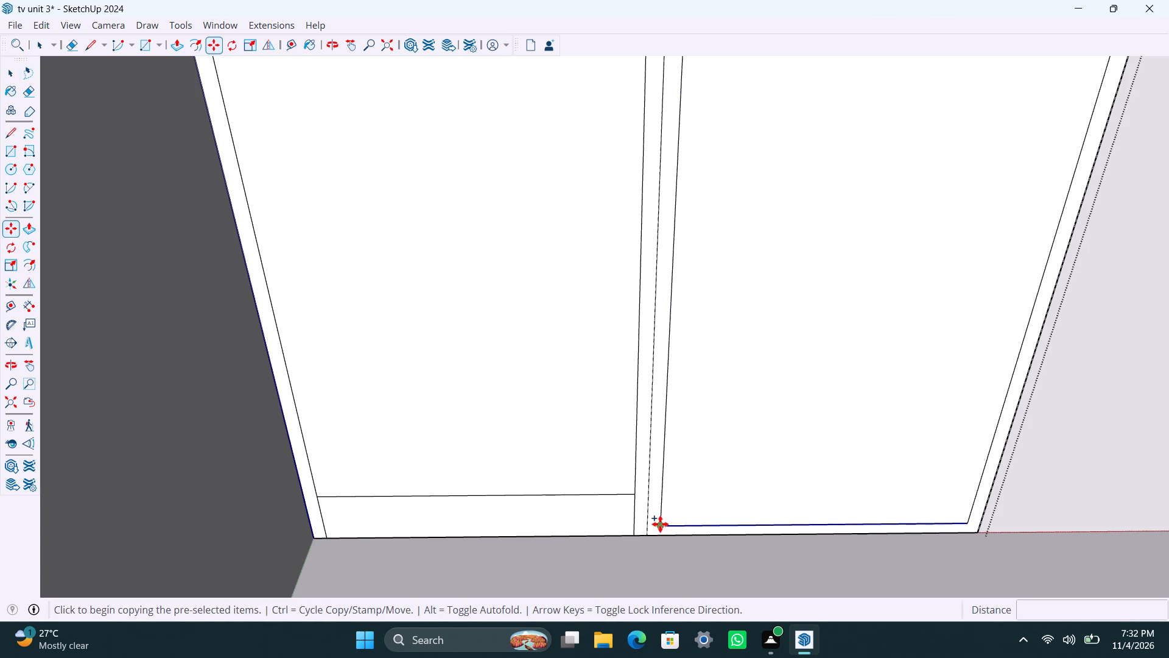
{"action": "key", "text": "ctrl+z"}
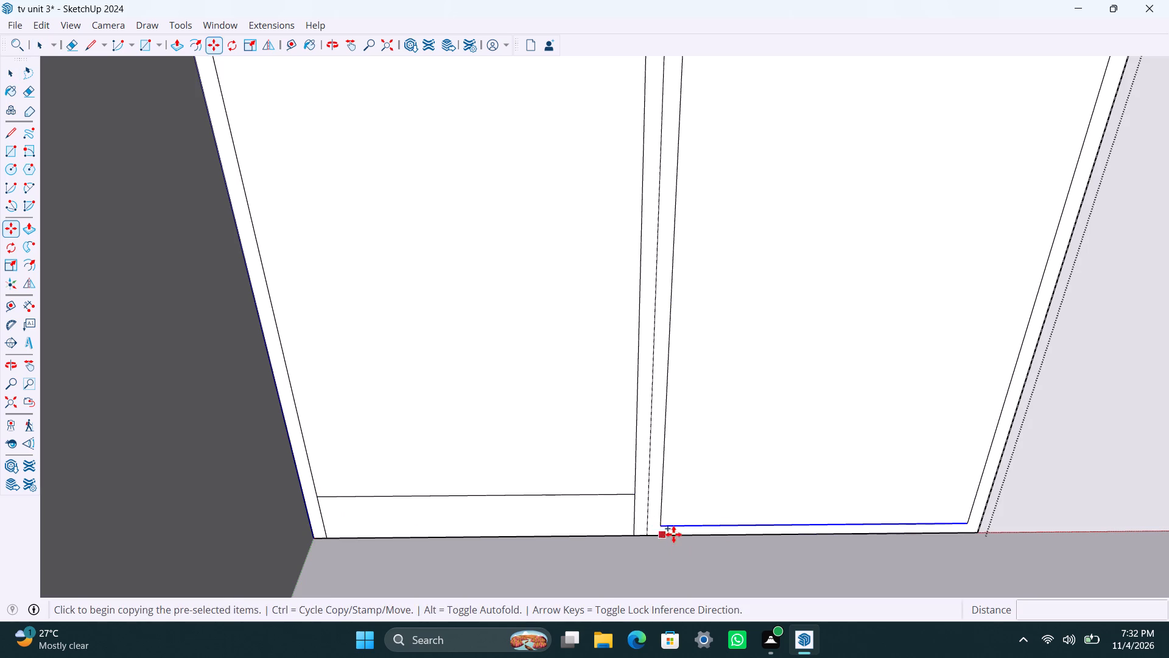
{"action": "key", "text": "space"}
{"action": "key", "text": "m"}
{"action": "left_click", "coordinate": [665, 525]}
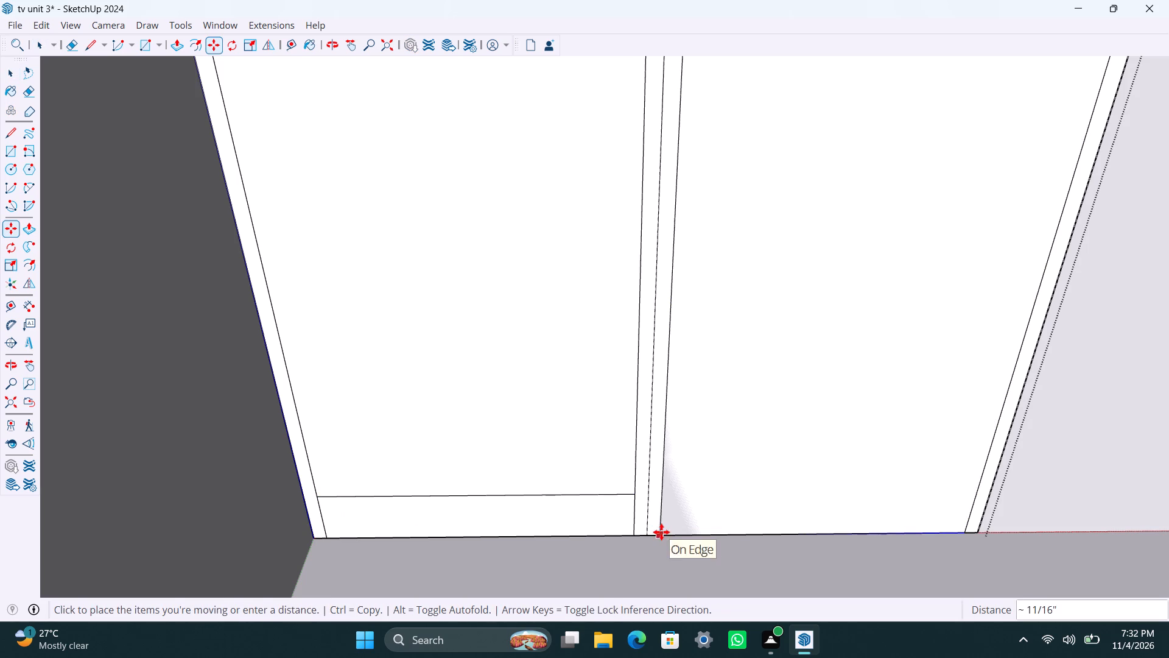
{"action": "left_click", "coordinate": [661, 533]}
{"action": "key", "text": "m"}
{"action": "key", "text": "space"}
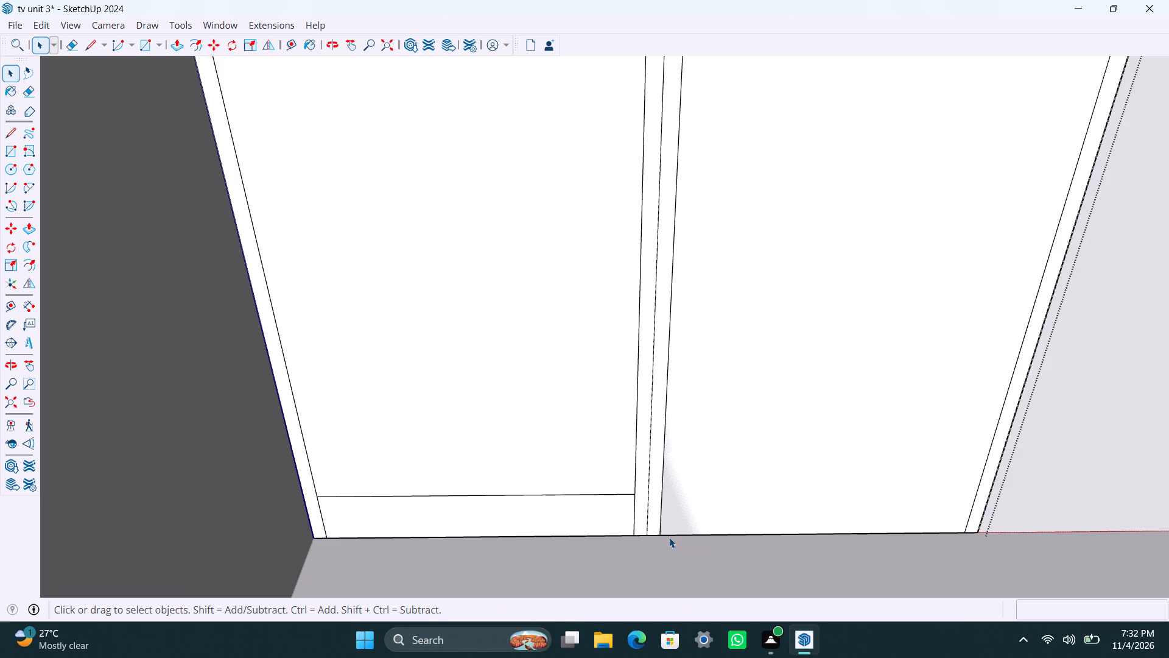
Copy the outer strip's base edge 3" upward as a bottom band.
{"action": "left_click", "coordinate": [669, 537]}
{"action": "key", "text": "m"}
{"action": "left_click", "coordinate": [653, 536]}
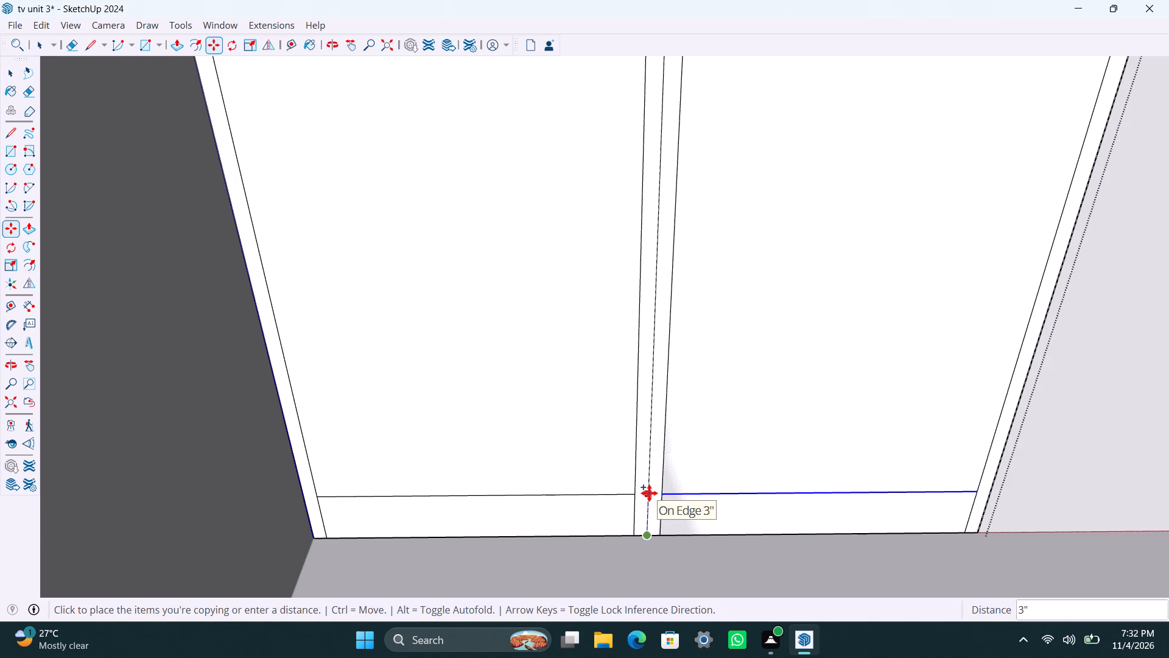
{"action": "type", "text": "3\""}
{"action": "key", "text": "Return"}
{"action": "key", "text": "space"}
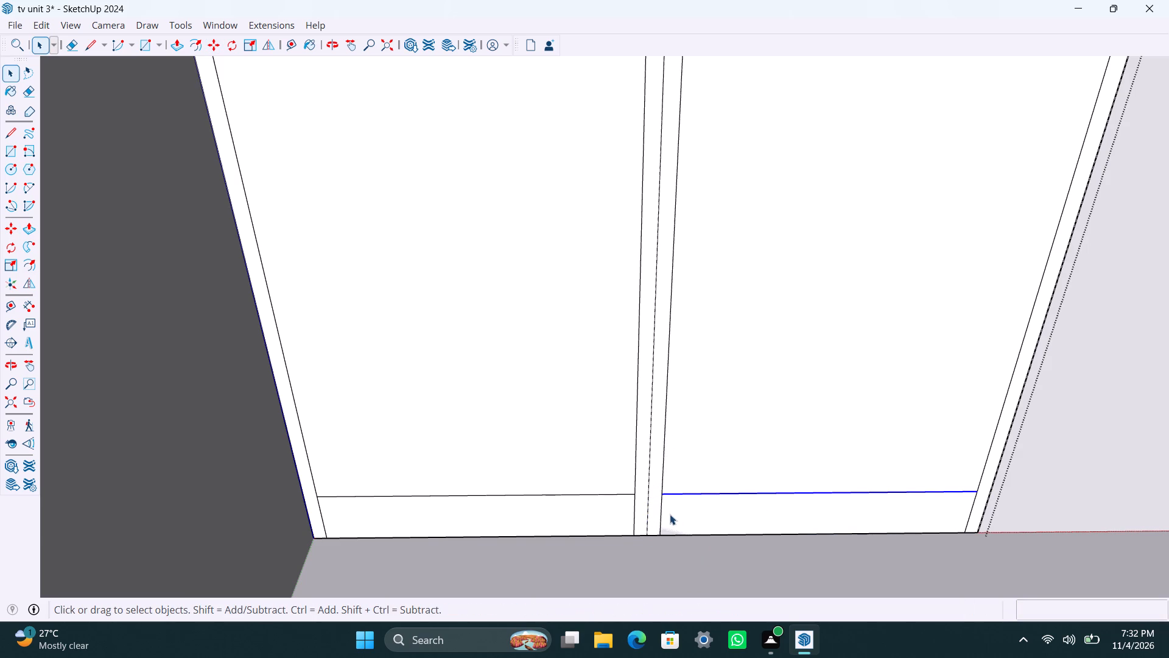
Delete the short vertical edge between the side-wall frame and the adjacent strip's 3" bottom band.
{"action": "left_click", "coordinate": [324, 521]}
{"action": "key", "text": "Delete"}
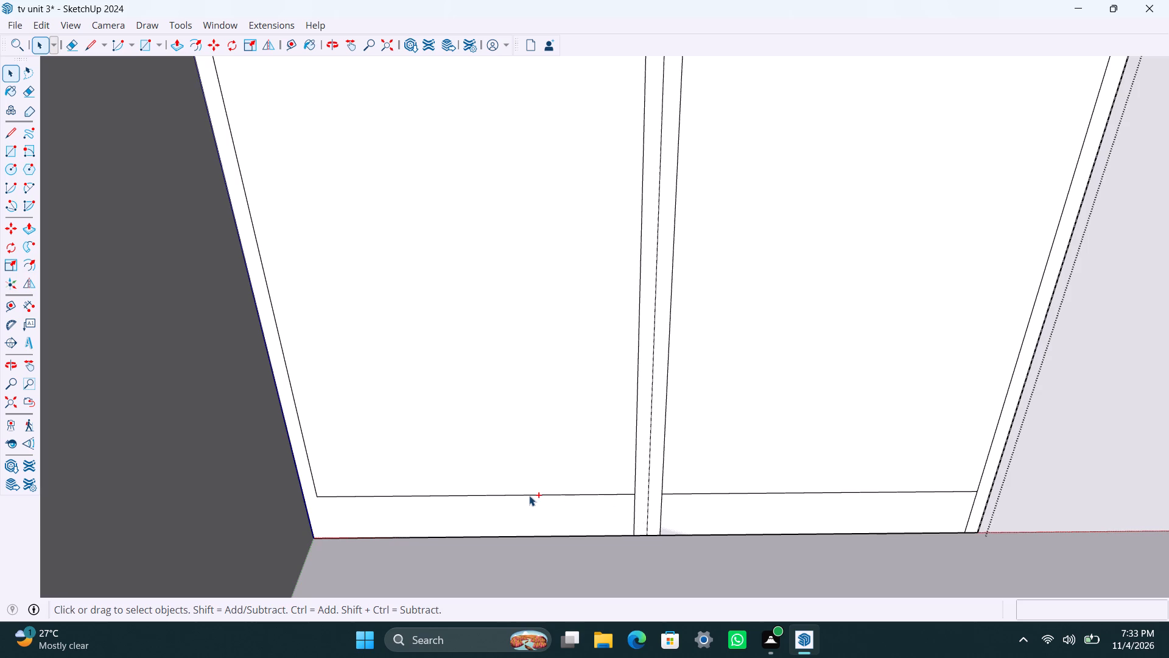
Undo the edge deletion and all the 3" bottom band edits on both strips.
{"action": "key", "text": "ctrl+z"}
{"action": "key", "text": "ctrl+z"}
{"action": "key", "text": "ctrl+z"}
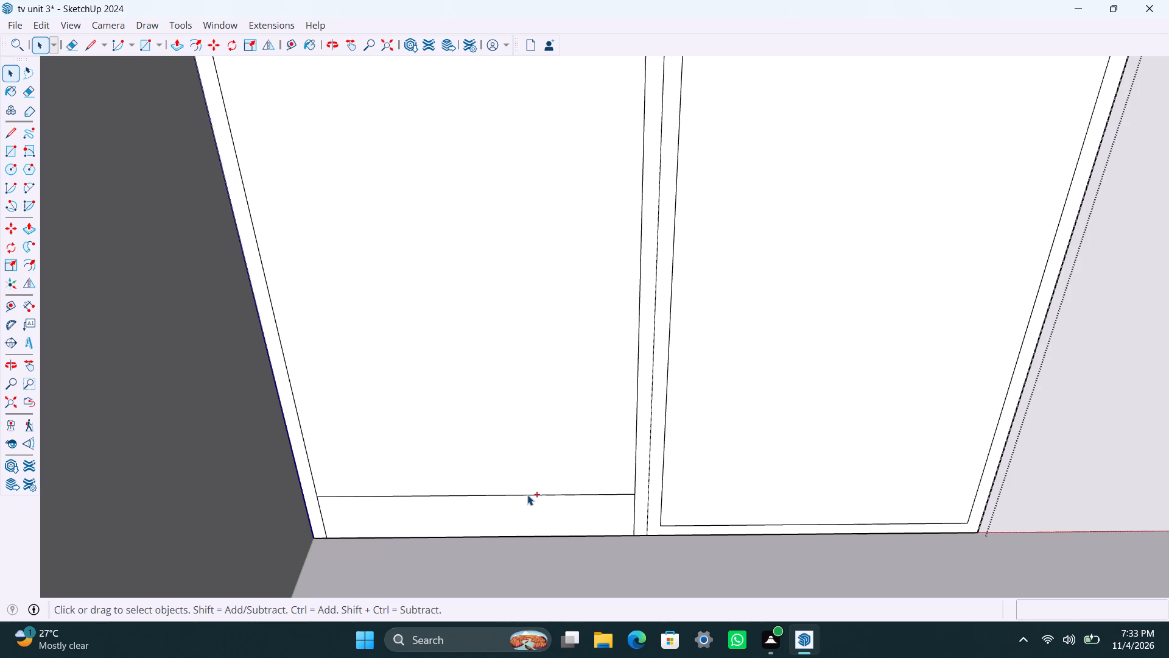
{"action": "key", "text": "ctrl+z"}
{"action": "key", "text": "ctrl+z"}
Copy the side-wall strip's top inner edge 2'2" down, and again 18 mm below, to outline the first shelf.
{"action": "scroll", "coordinate": [501, 492], "scroll_direction": "down", "scroll_amount": 9}
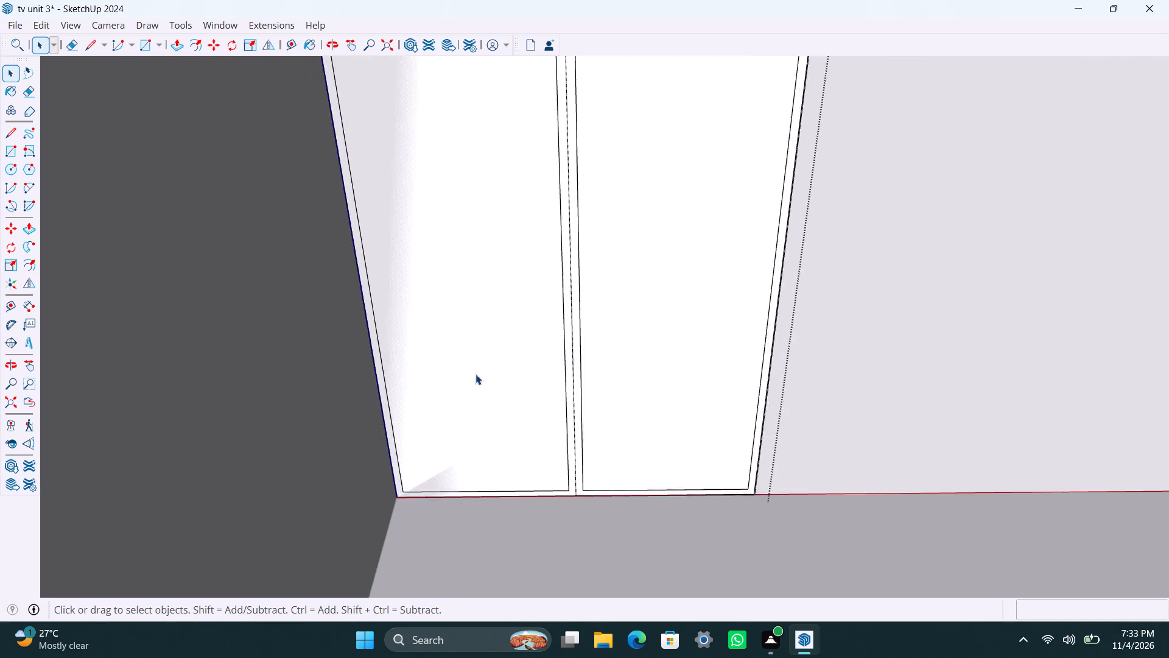
{"action": "scroll", "coordinate": [476, 374], "scroll_direction": "down", "scroll_amount": 13}
{"action": "middle_click_drag", "start_coordinate": [532, 319], "coordinate": [606, 537]}
{"action": "scroll", "coordinate": [560, 258], "scroll_direction": "up", "scroll_amount": 3}
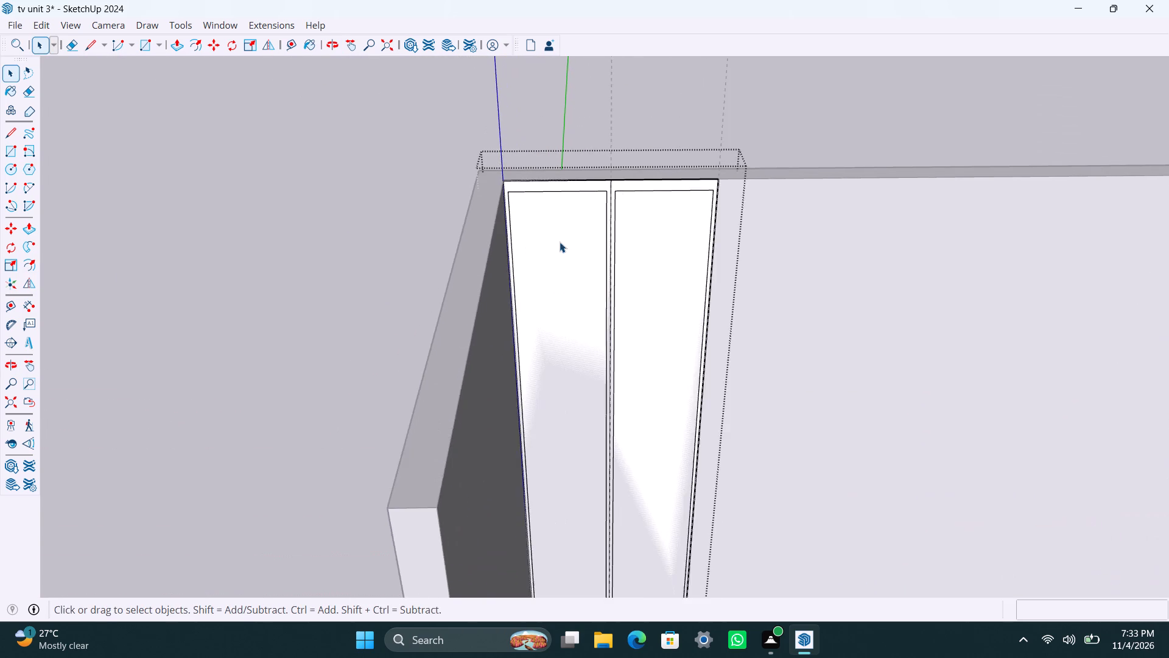
{"action": "middle_click_drag", "start_coordinate": [553, 242], "coordinate": [511, 238]}
{"action": "scroll", "coordinate": [525, 185], "scroll_direction": "up", "scroll_amount": 3}
{"action": "left_click", "coordinate": [536, 184]}
{"action": "left_click", "coordinate": [529, 185]}
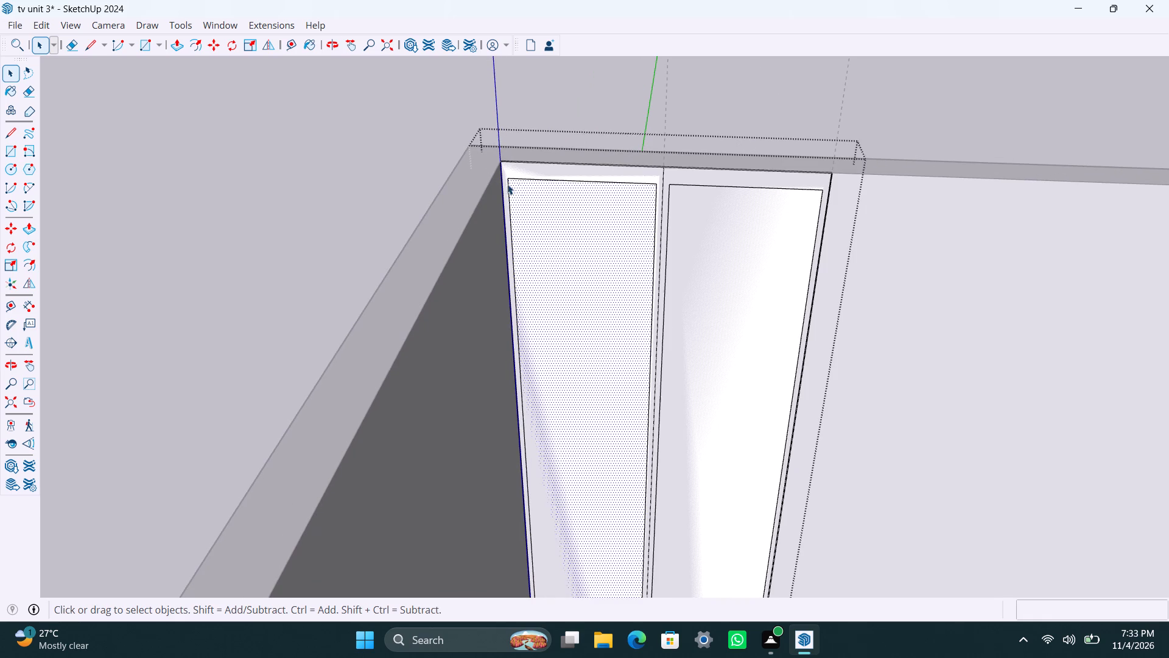
{"action": "left_click", "coordinate": [536, 177]}
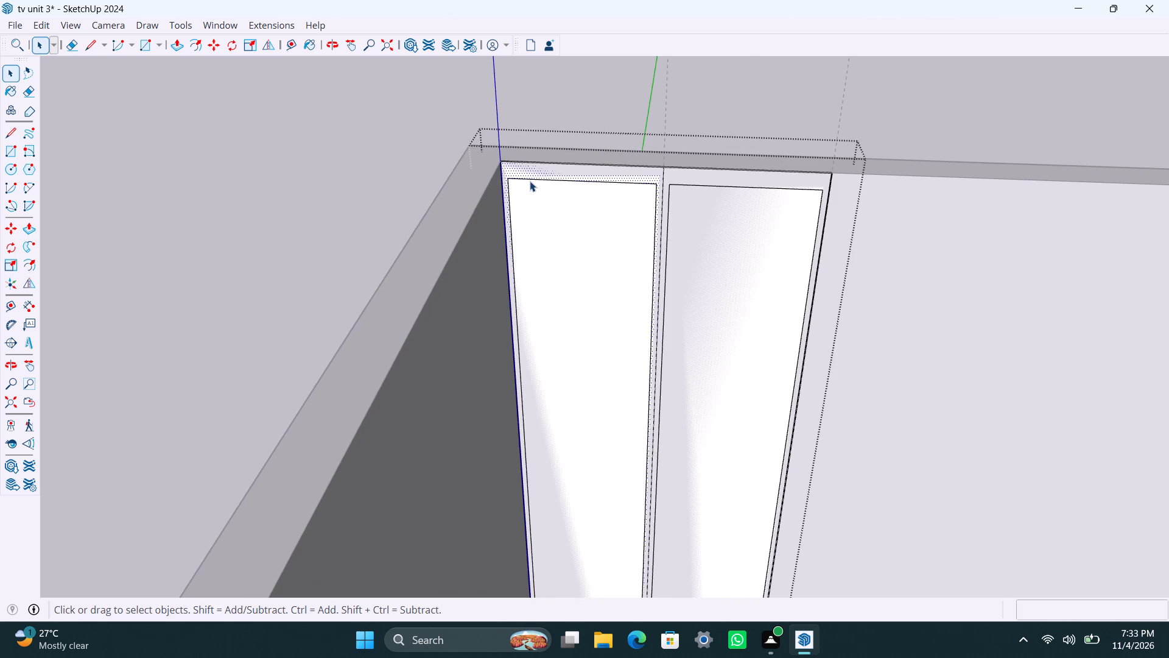
{"action": "left_click", "coordinate": [530, 181]}
{"action": "left_click", "coordinate": [519, 174]}
{"action": "scroll", "coordinate": [555, 311], "scroll_direction": "down", "scroll_amount": 8}
{"action": "middle_click_drag", "start_coordinate": [585, 331], "coordinate": [556, 308], "text": "shift"}
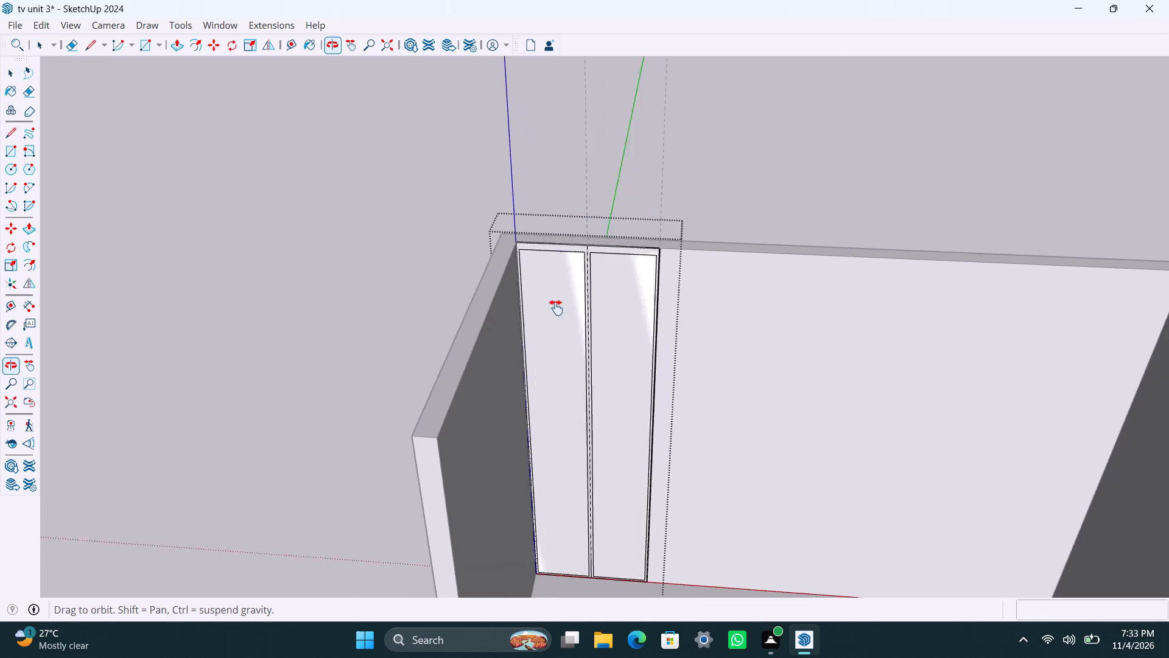
{"action": "middle_click_drag", "start_coordinate": [556, 308], "coordinate": [539, 299], "text": "shift"}
{"action": "scroll", "coordinate": [510, 225], "scroll_direction": "up", "scroll_amount": 8}
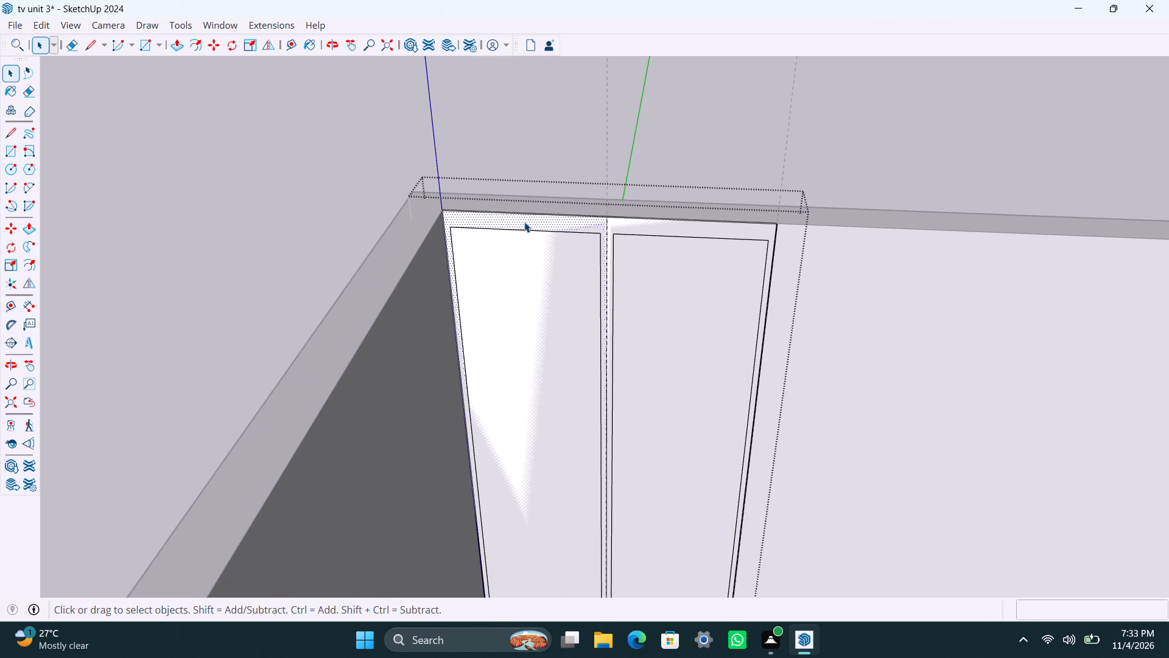
{"action": "left_click", "coordinate": [523, 222]}
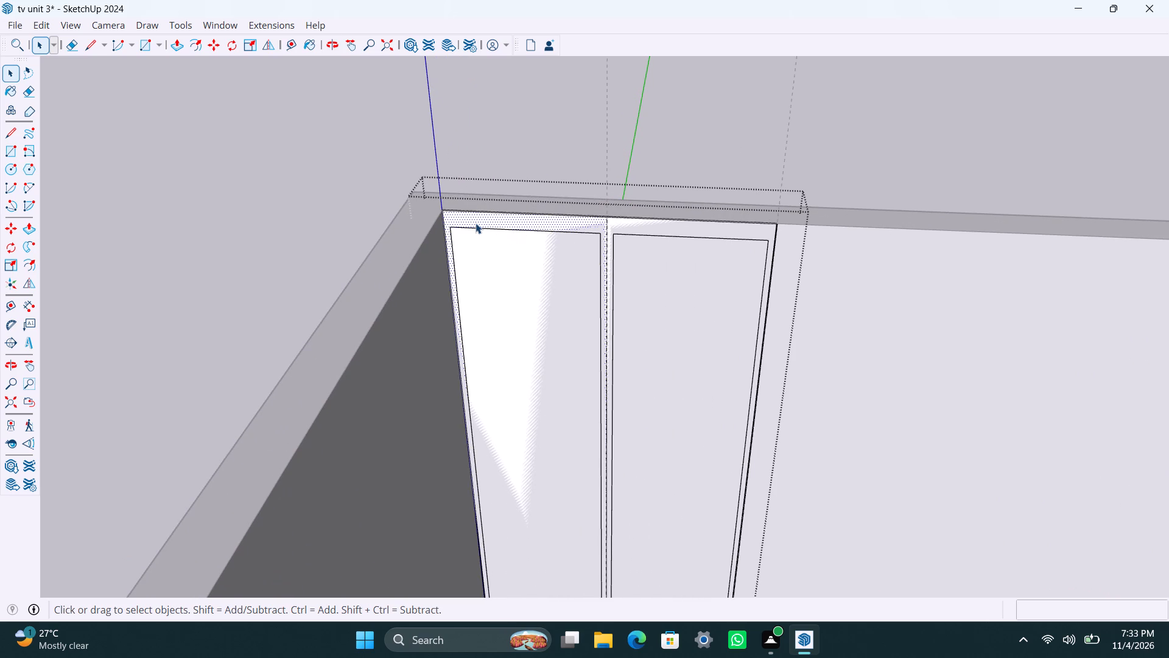
{"action": "left_click", "coordinate": [472, 225]}
{"action": "left_click", "coordinate": [469, 228]}
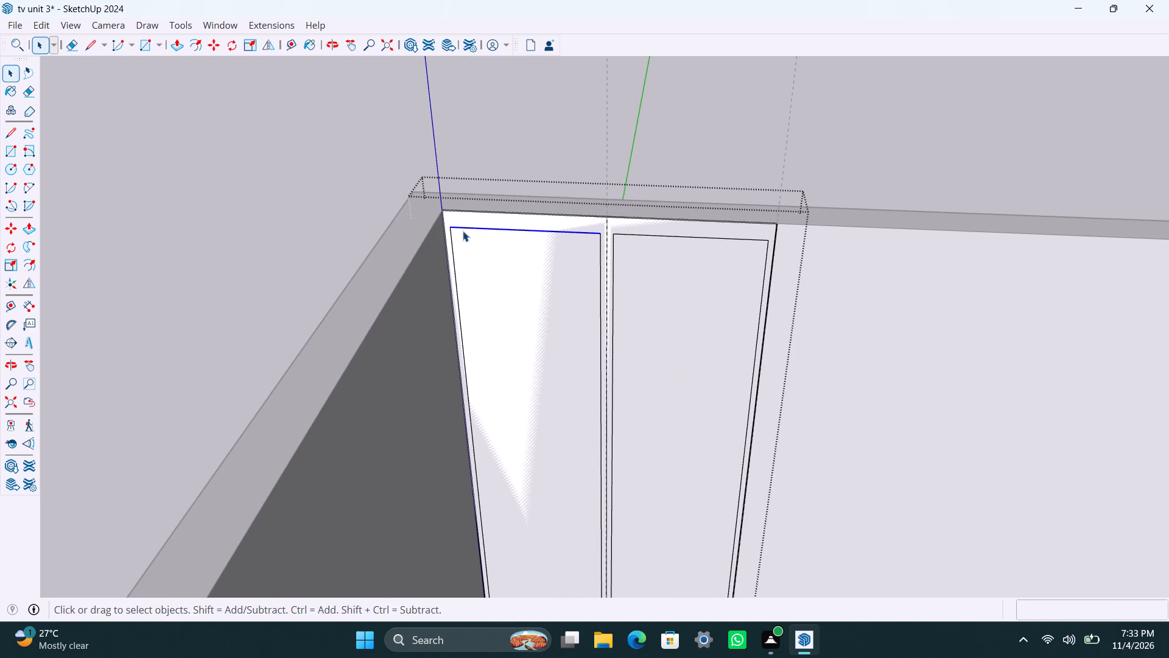
{"action": "key", "text": "m"}
{"action": "left_click_drag", "start_coordinate": [452, 232], "coordinate": [458, 242]}
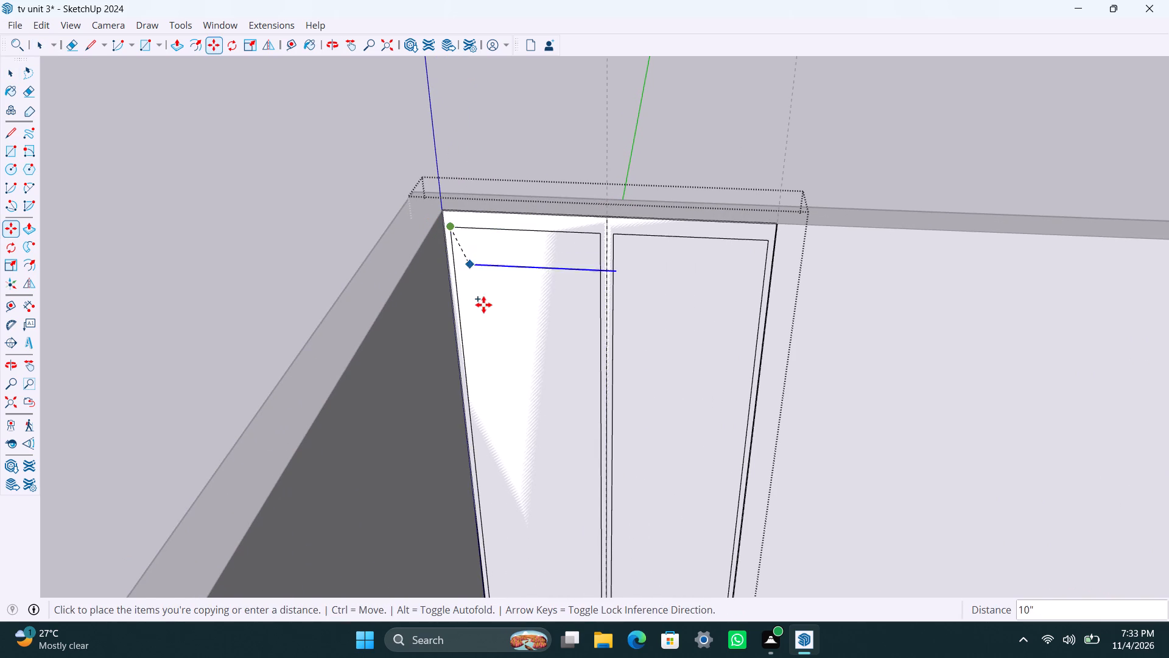
{"action": "type", "text": "2'2\""}
{"action": "key", "text": "Return"}
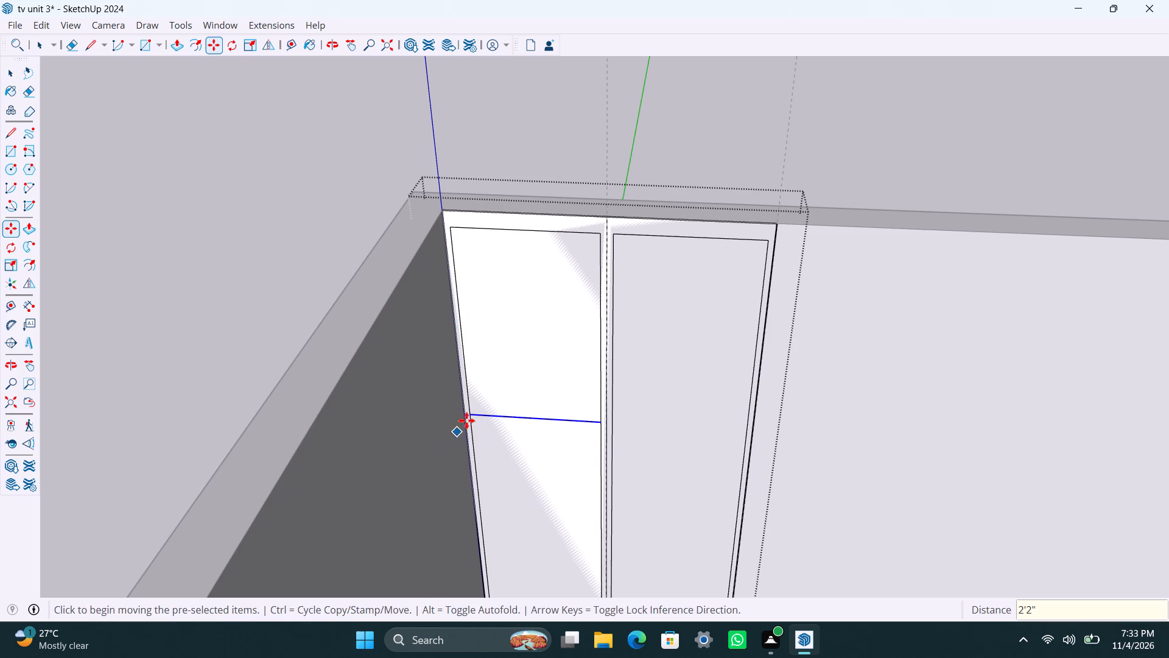
{"action": "left_click", "coordinate": [474, 412]}
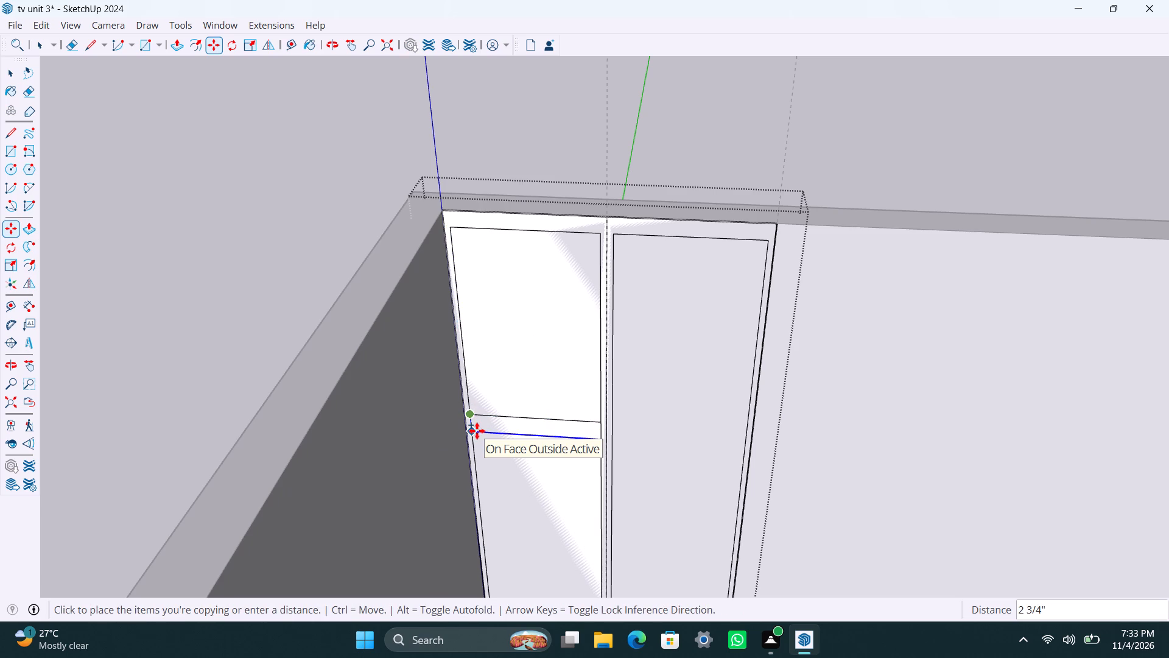
{"action": "type", "text": "18mm"}
{"action": "key", "text": "Return"}
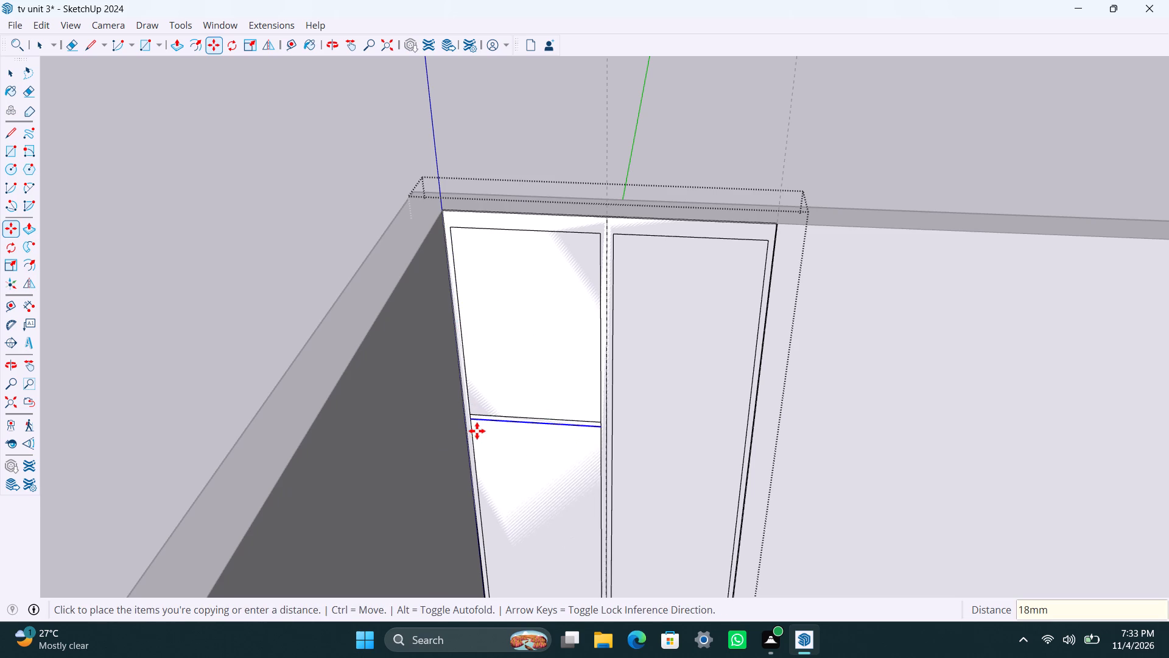
Outline the second shelf by copying the first shelf's bottom edge 2'2" down and again 18 mm below.
{"action": "scroll", "coordinate": [480, 428], "scroll_direction": "down", "scroll_amount": 8}
{"action": "middle_click_drag", "start_coordinate": [484, 409], "coordinate": [420, 205], "text": "shift"}
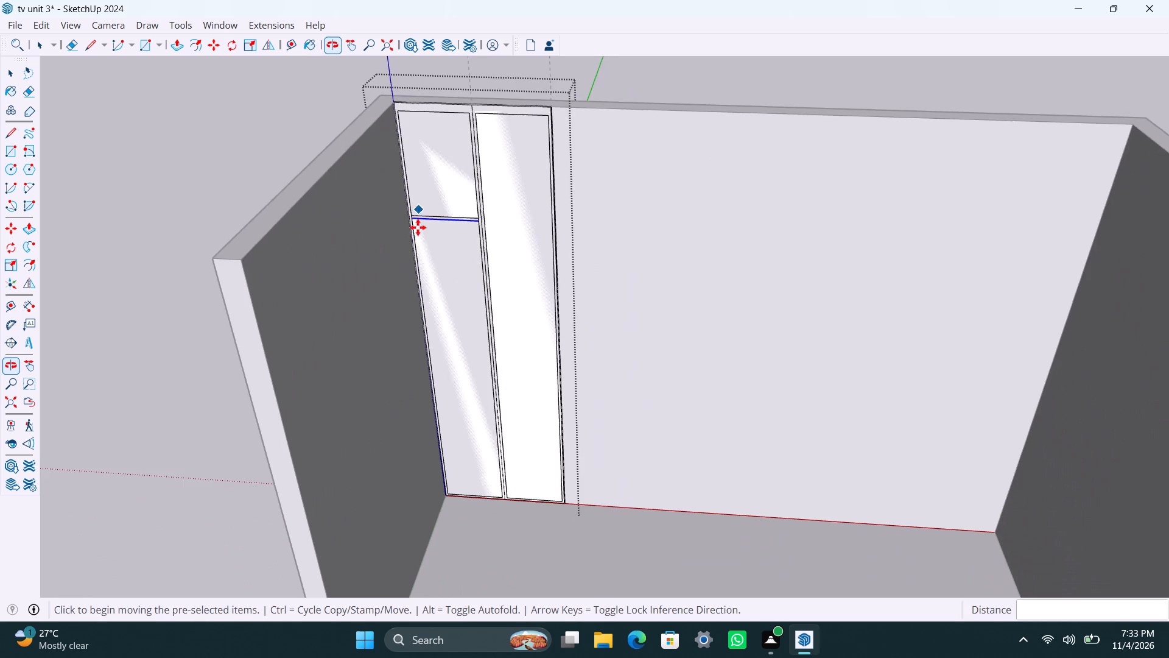
{"action": "scroll", "coordinate": [418, 230], "scroll_direction": "up", "scroll_amount": 11}
{"action": "key", "text": "m"}
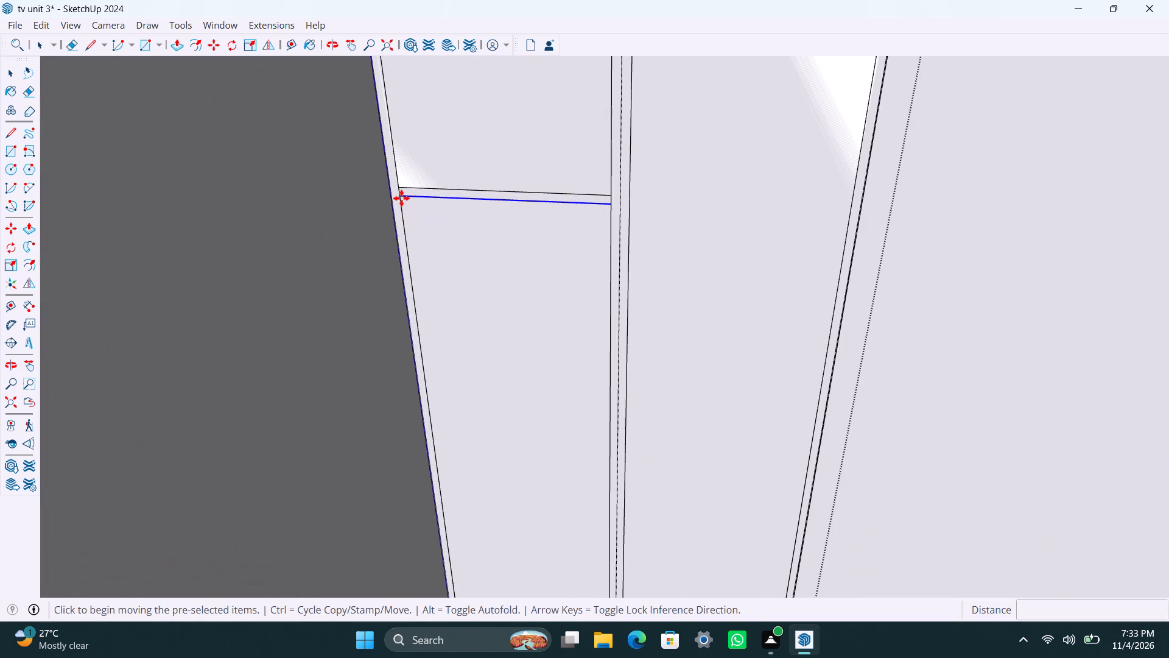
{"action": "left_click_drag", "start_coordinate": [401, 198], "coordinate": [401, 203]}
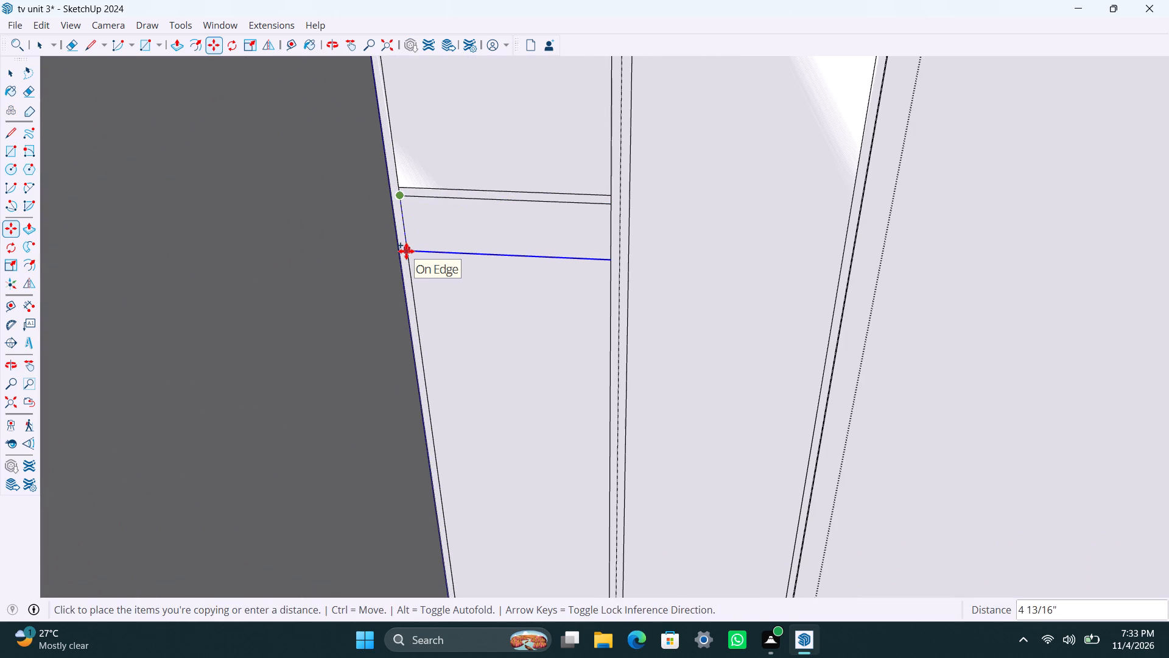
{"action": "type", "text": "2'2\""}
{"action": "key", "text": "Return"}
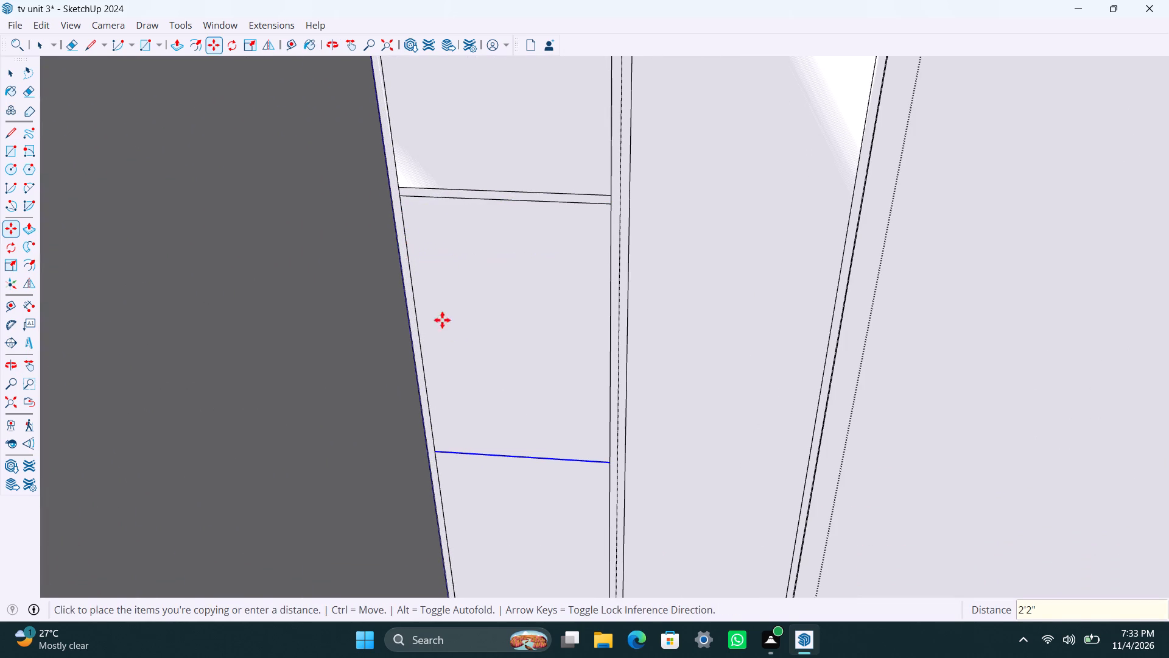
{"action": "left_click", "coordinate": [441, 453]}
{"action": "type", "text": "18mm"}
{"action": "key", "text": "Return"}
Outline the third shelf by copying the second shelf's bottom edge 2'2" down and again 18 mm below.
{"action": "scroll", "coordinate": [455, 447], "scroll_direction": "down", "scroll_amount": 18}
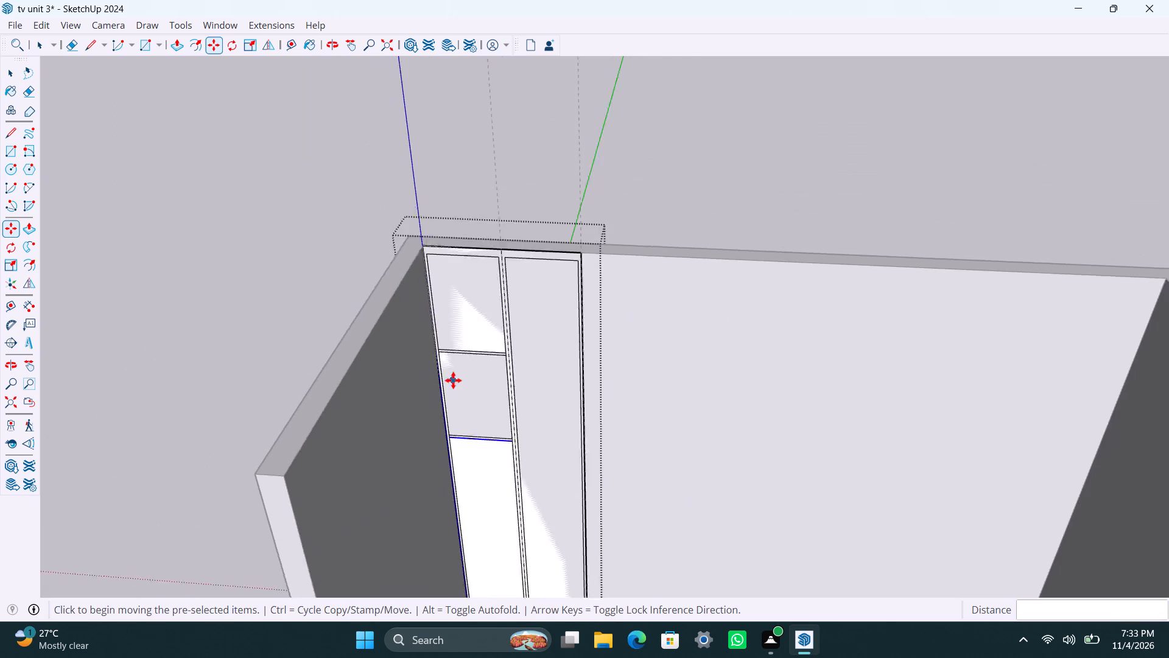
{"action": "middle_click_drag", "start_coordinate": [476, 428], "coordinate": [451, 274], "text": "shift"}
{"action": "scroll", "coordinate": [474, 478], "scroll_direction": "down", "scroll_amount": 3}
{"action": "middle_click_drag", "start_coordinate": [479, 478], "coordinate": [451, 363]}
{"action": "scroll", "coordinate": [432, 272], "scroll_direction": "up", "scroll_amount": 14}
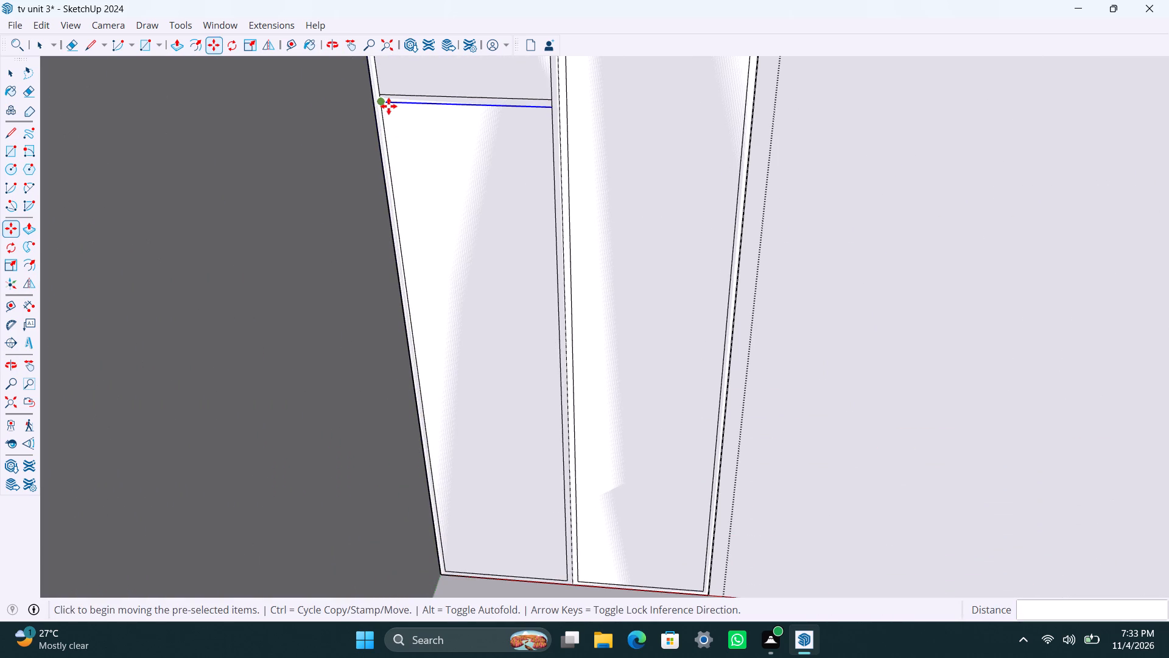
{"action": "key", "text": "m"}
{"action": "left_click", "coordinate": [387, 106]}
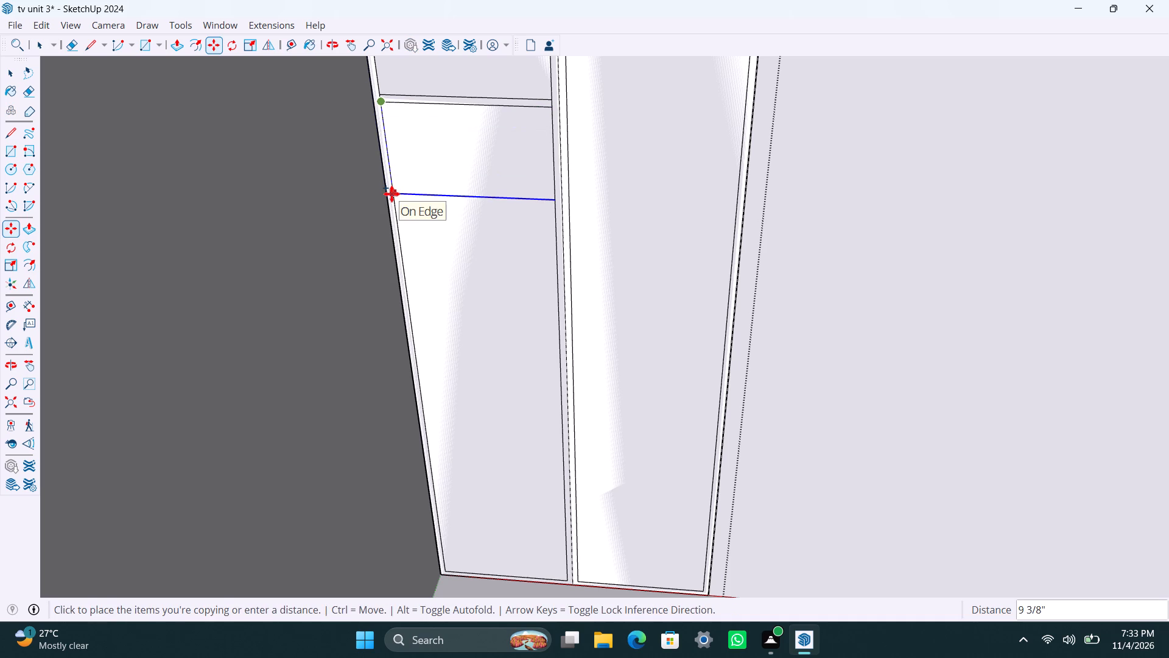
{"action": "type", "text": "2'2\""}
{"action": "key", "text": "Return"}
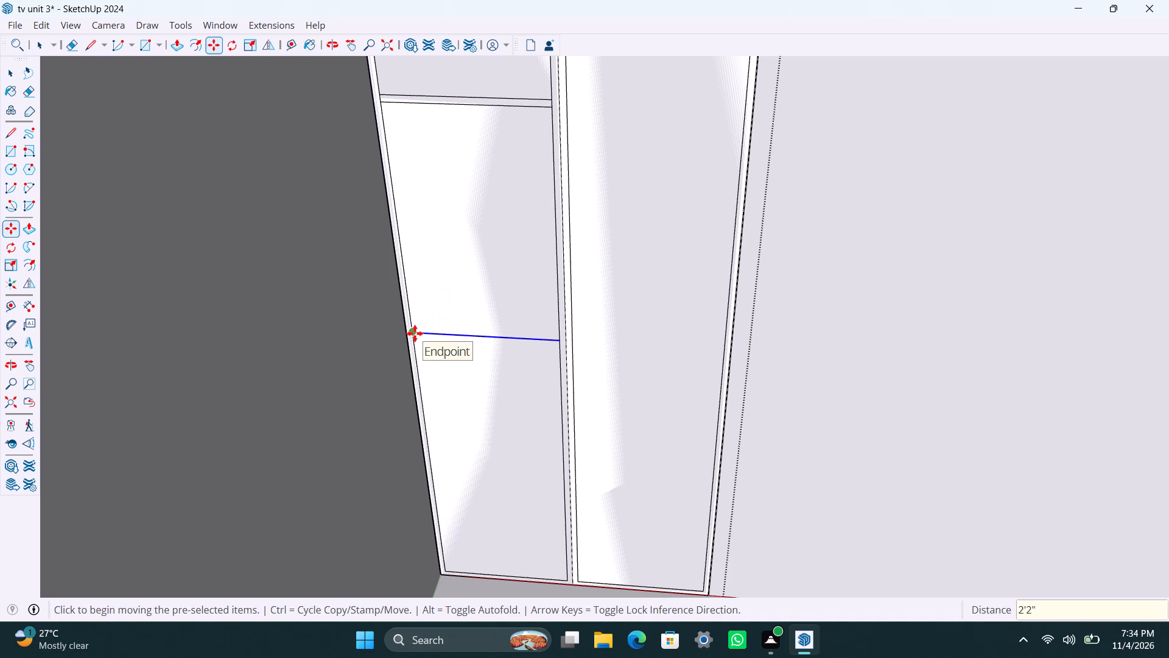
{"action": "left_click", "coordinate": [415, 334]}
{"action": "type", "text": "18mm"}
{"action": "key", "text": "Return"}
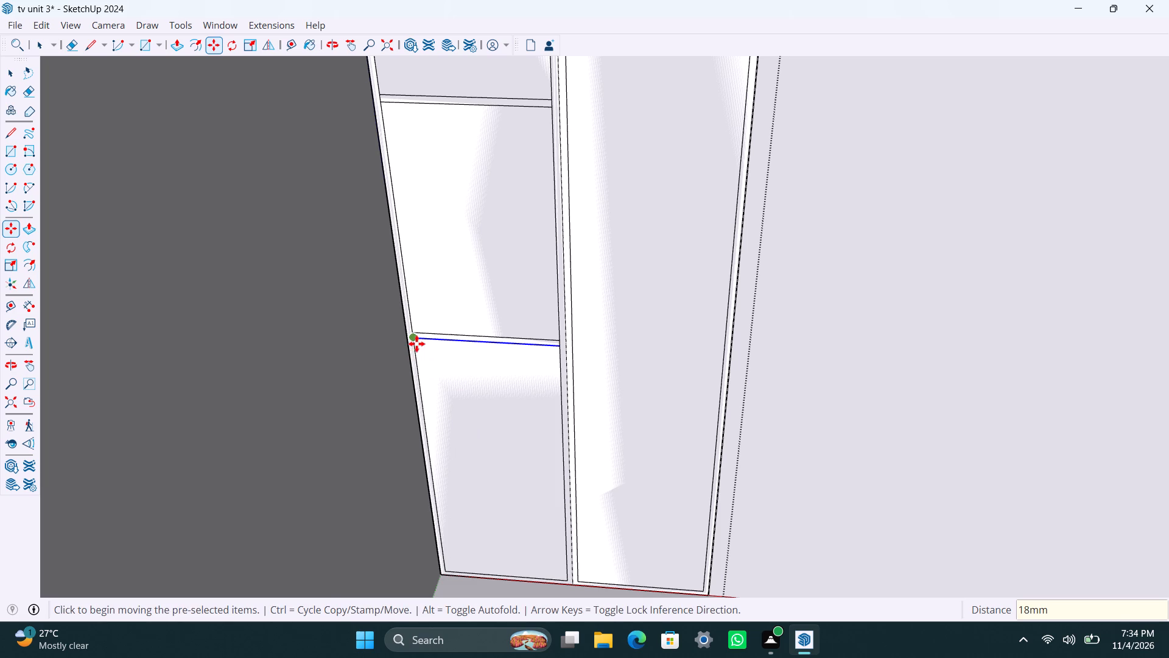
Outline the fourth shelf by copying the third shelf's bottom edge 2'2" down and again 18 mm below.
{"action": "left_click", "coordinate": [416, 342]}
{"action": "type", "text": "2'2\""}
{"action": "key", "text": "Return"}
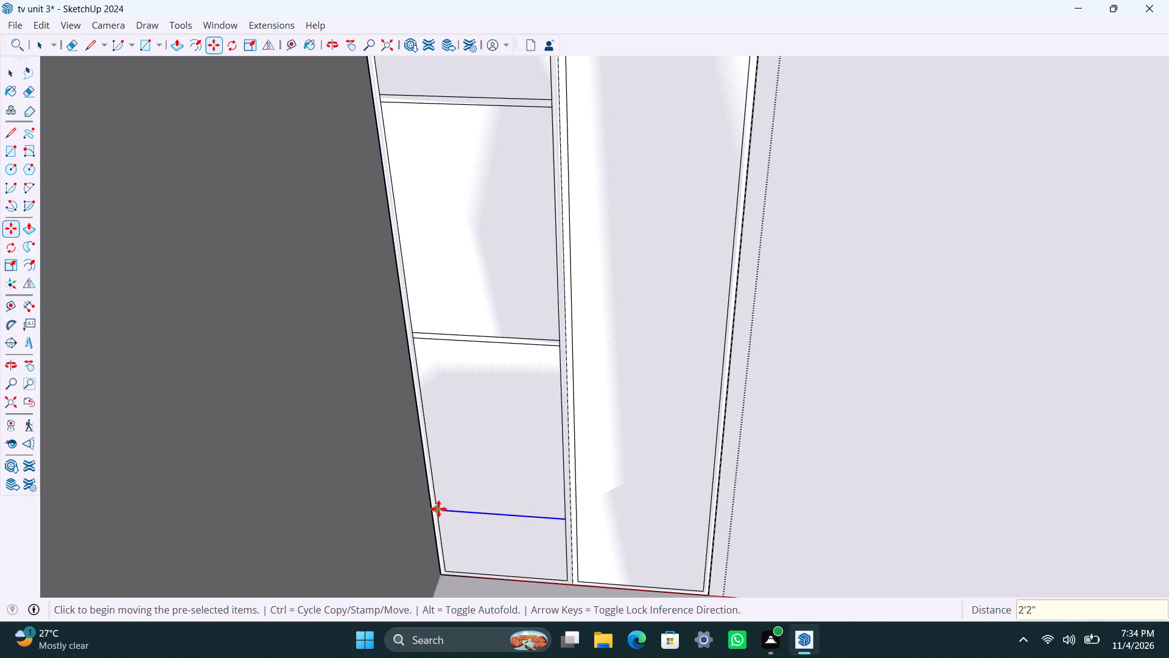
{"action": "left_click", "coordinate": [439, 510]}
{"action": "type", "text": "18mm"}
{"action": "key", "text": "Return"}
{"action": "key", "text": "space"}
Copy the fourth shelf's bottom edge 3" down within the side-wall strip.
{"action": "scroll", "coordinate": [458, 530], "scroll_direction": "down", "scroll_amount": 4}
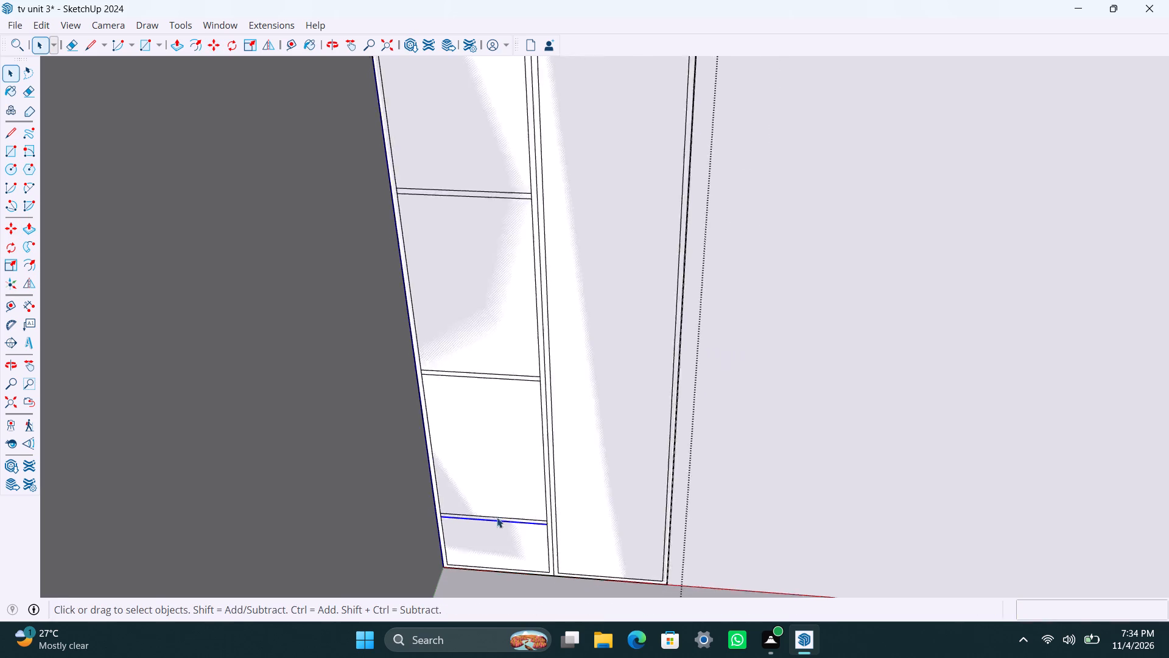
{"action": "middle_click_drag", "start_coordinate": [536, 542], "coordinate": [521, 420], "text": "shift"}
{"action": "scroll", "coordinate": [486, 448], "scroll_direction": "up", "scroll_amount": 10}
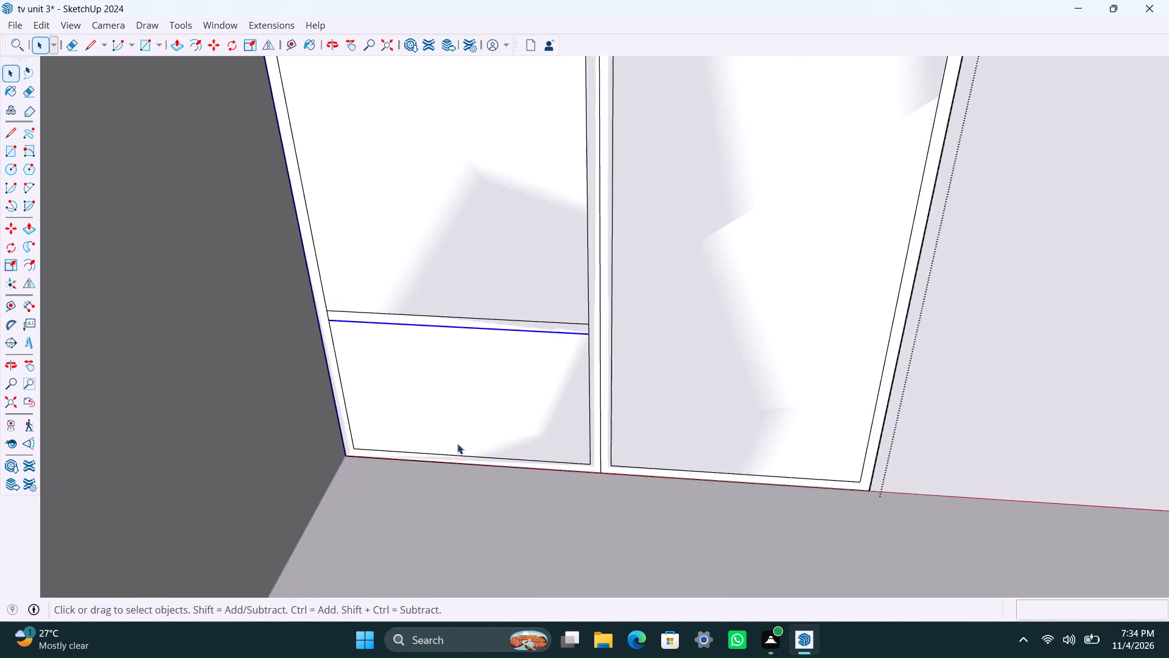
{"action": "scroll", "coordinate": [457, 444], "scroll_direction": "up", "scroll_amount": 6}
{"action": "scroll", "coordinate": [401, 455], "scroll_direction": "up", "scroll_amount": 1}
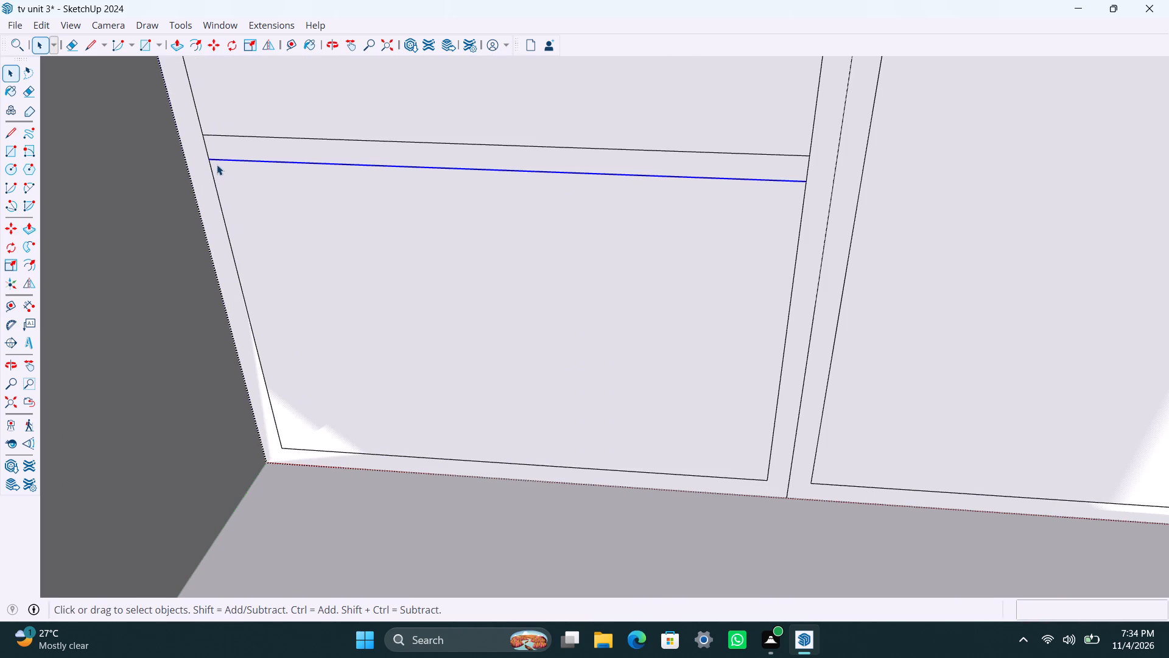
{"action": "key", "text": "m"}
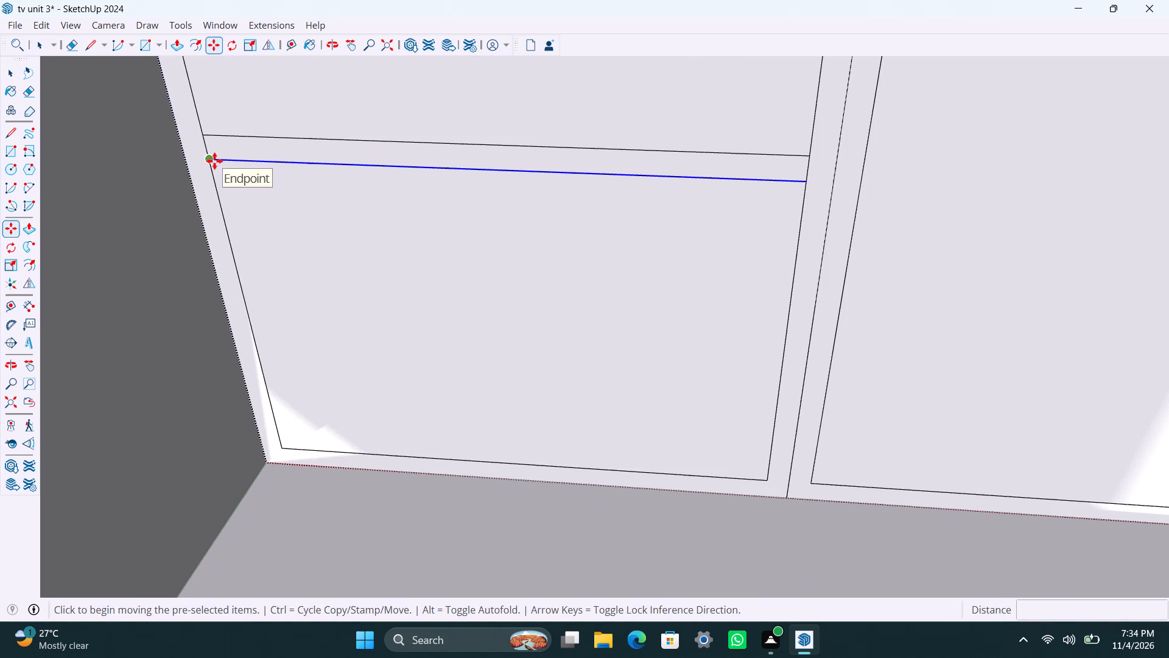
{"action": "left_click", "coordinate": [214, 161]}
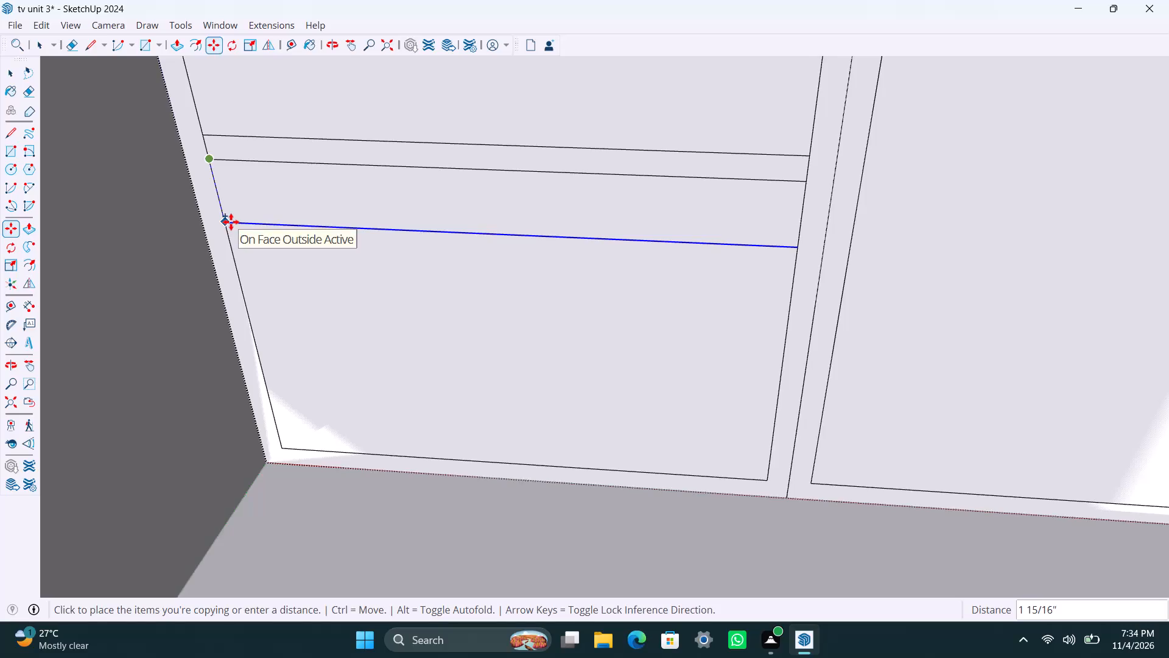
{"action": "key", "text": "2"}
{"action": "key", "text": "BackSpace"}
{"action": "type", "text": "3\""}
{"action": "key", "text": "Return"}
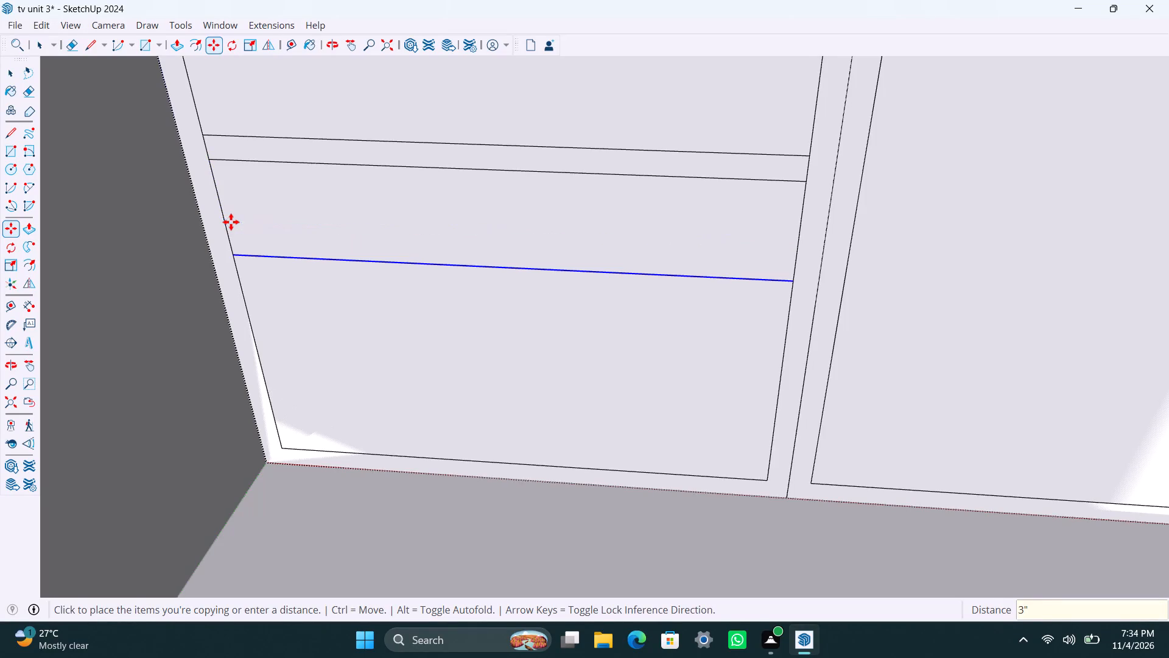
{"action": "key", "text": "space"}
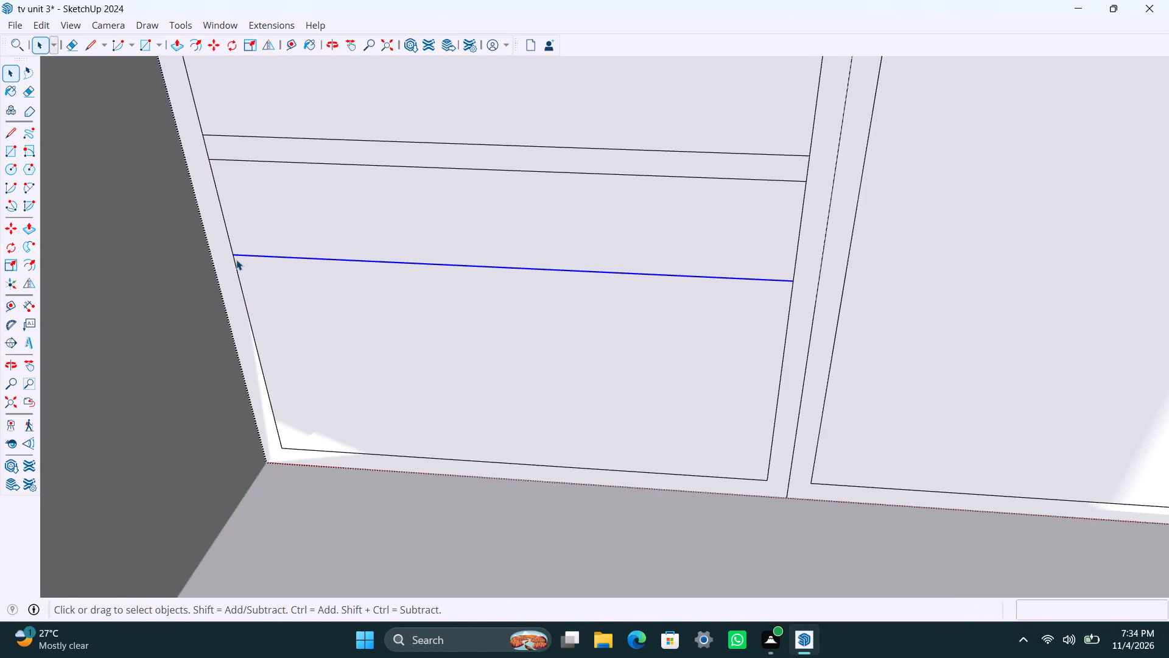
Extend the 3" line across the side-wall frame and about 1' 6 11/16" across the outer strip to its outer edge.
{"action": "key", "text": "l"}
{"action": "left_click", "coordinate": [235, 259]}
{"action": "left_click", "coordinate": [202, 255]}
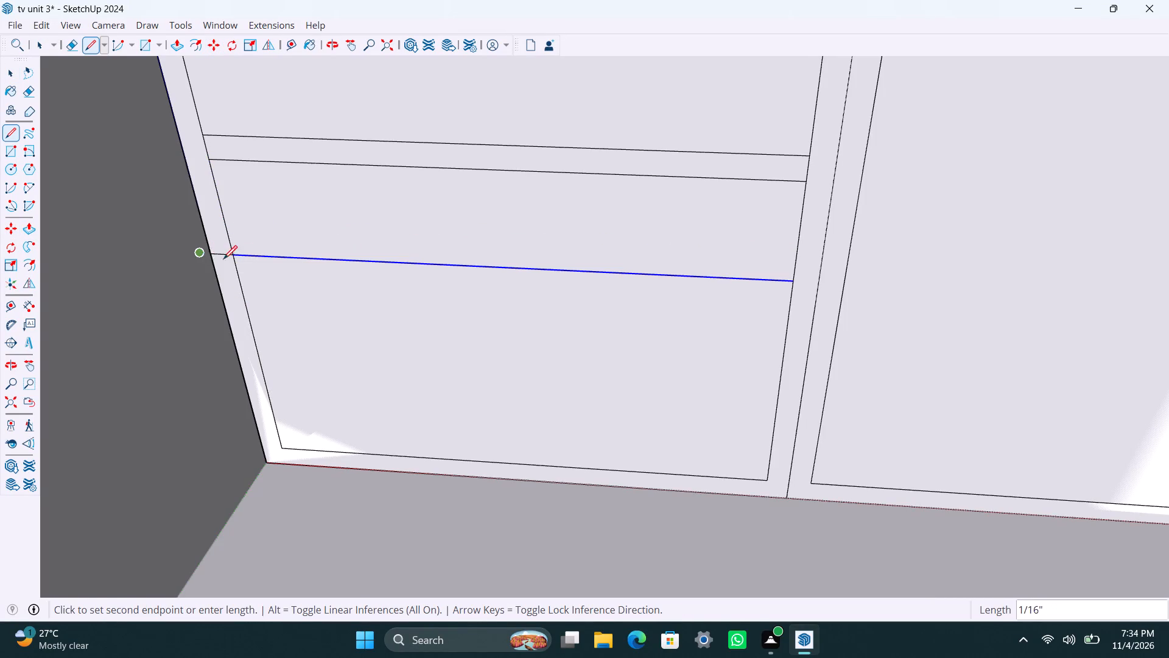
{"action": "key", "text": "space"}
{"action": "key", "text": "l"}
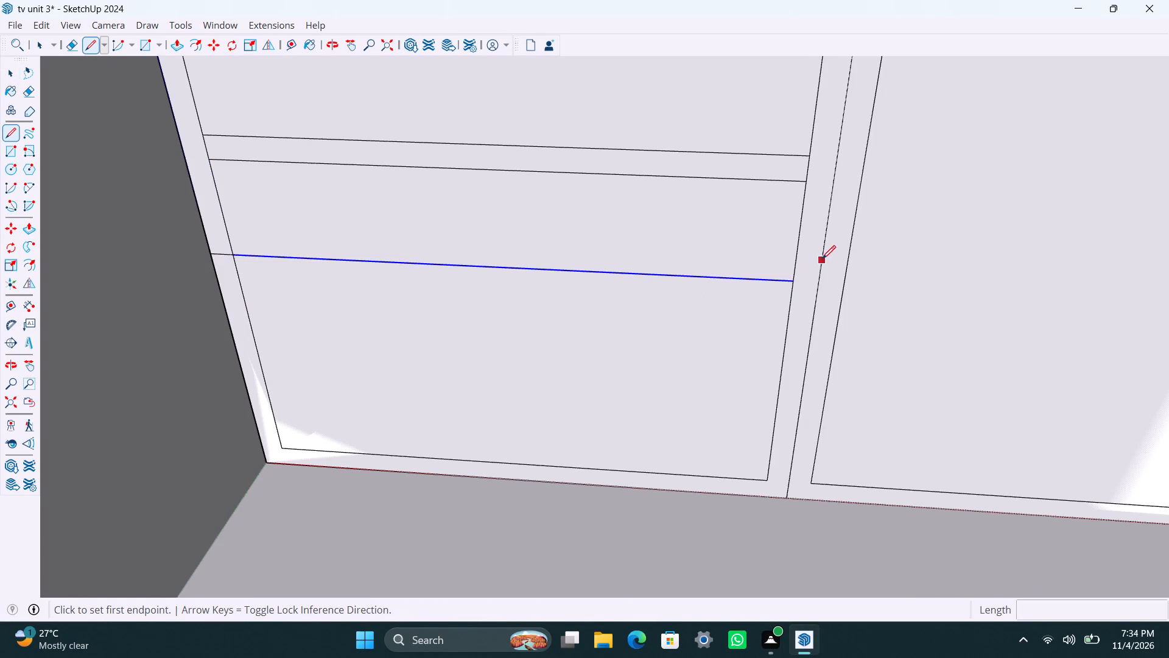
{"action": "left_click", "coordinate": [795, 282]}
{"action": "scroll", "coordinate": [967, 296], "scroll_direction": "down", "scroll_amount": 7}
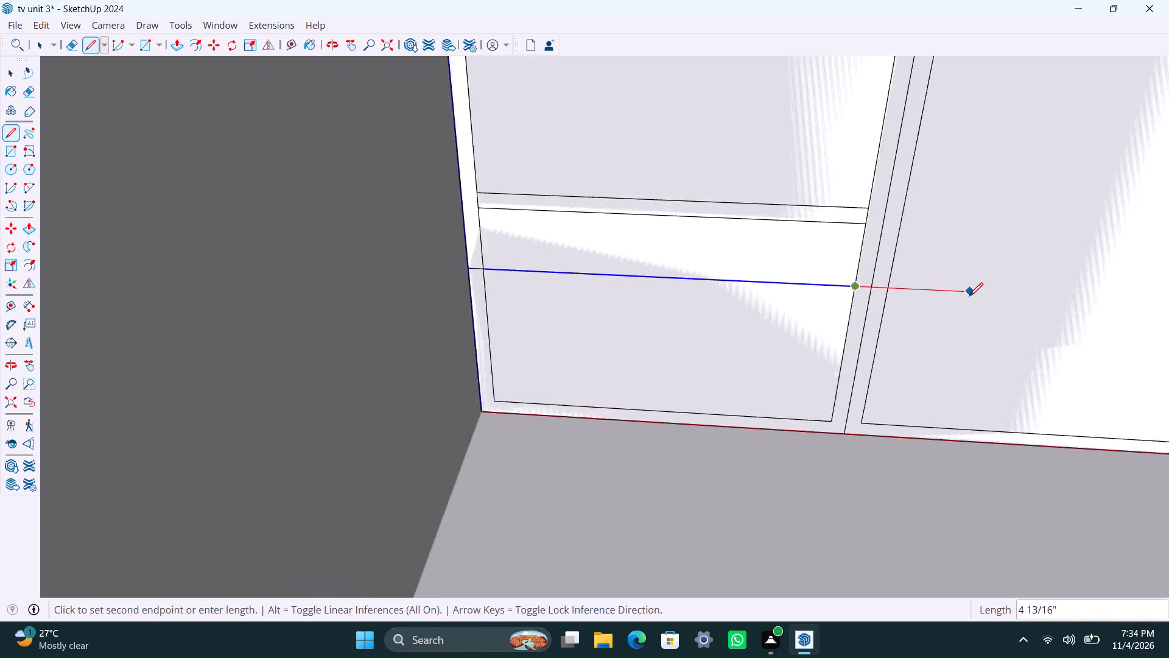
{"action": "scroll", "coordinate": [969, 296], "scroll_direction": "down", "scroll_amount": 1}
{"action": "scroll", "coordinate": [1059, 305], "scroll_direction": "down", "scroll_amount": 3}
{"action": "middle_click_drag", "start_coordinate": [1059, 305], "coordinate": [1009, 305], "text": "shift"}
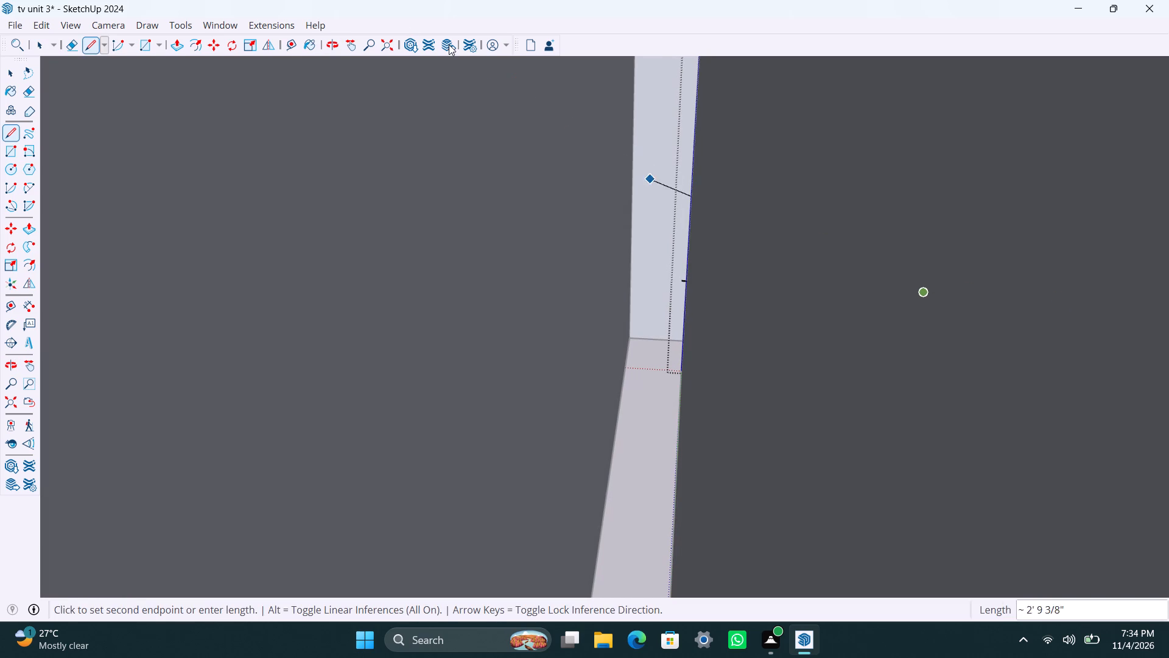
{"action": "left_click", "coordinate": [385, 44]}
{"action": "scroll", "coordinate": [797, 320], "scroll_direction": "up", "scroll_amount": 2}
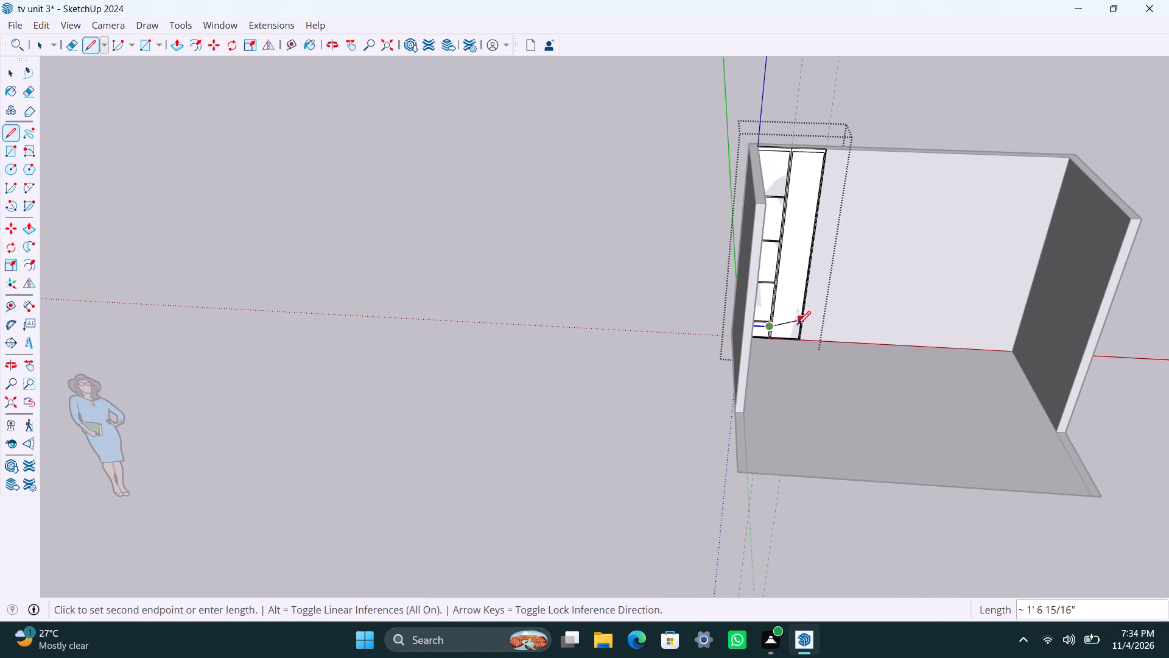
{"action": "scroll", "coordinate": [797, 325], "scroll_direction": "up", "scroll_amount": 19}
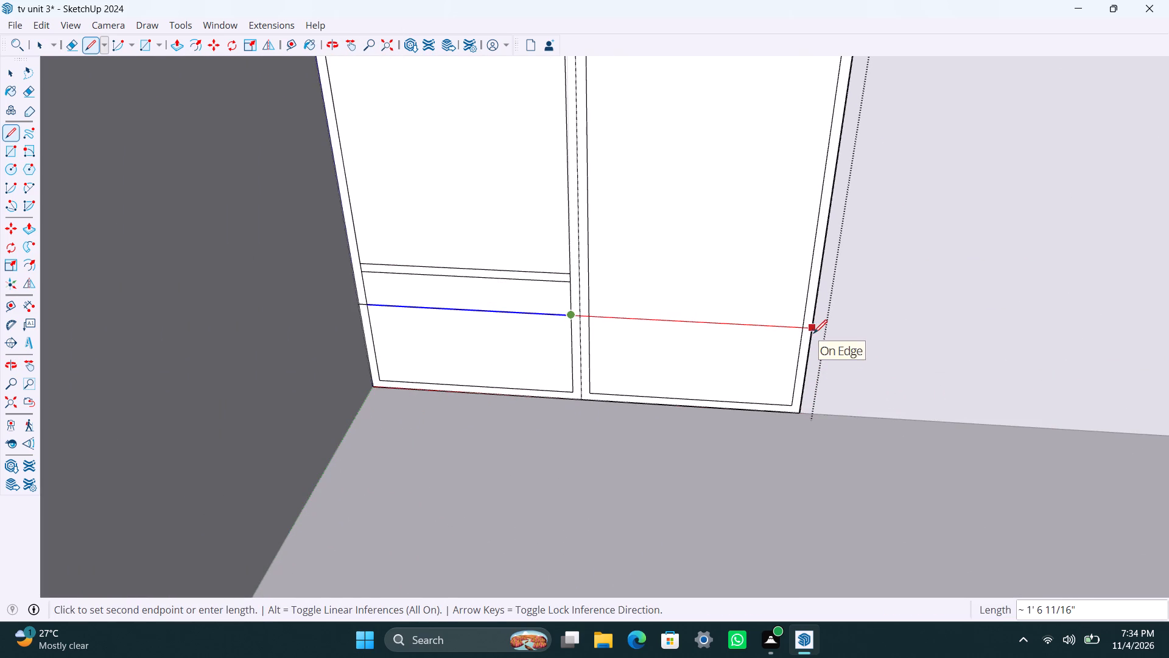
{"action": "left_click", "coordinate": [813, 333]}
Delete the divider edge, the outer strip's inner frame edge beside it and its bottom inner edge below the full-width line.
{"action": "key", "text": "space"}
{"action": "left_click", "coordinate": [657, 327]}
{"action": "left_click", "coordinate": [612, 302]}
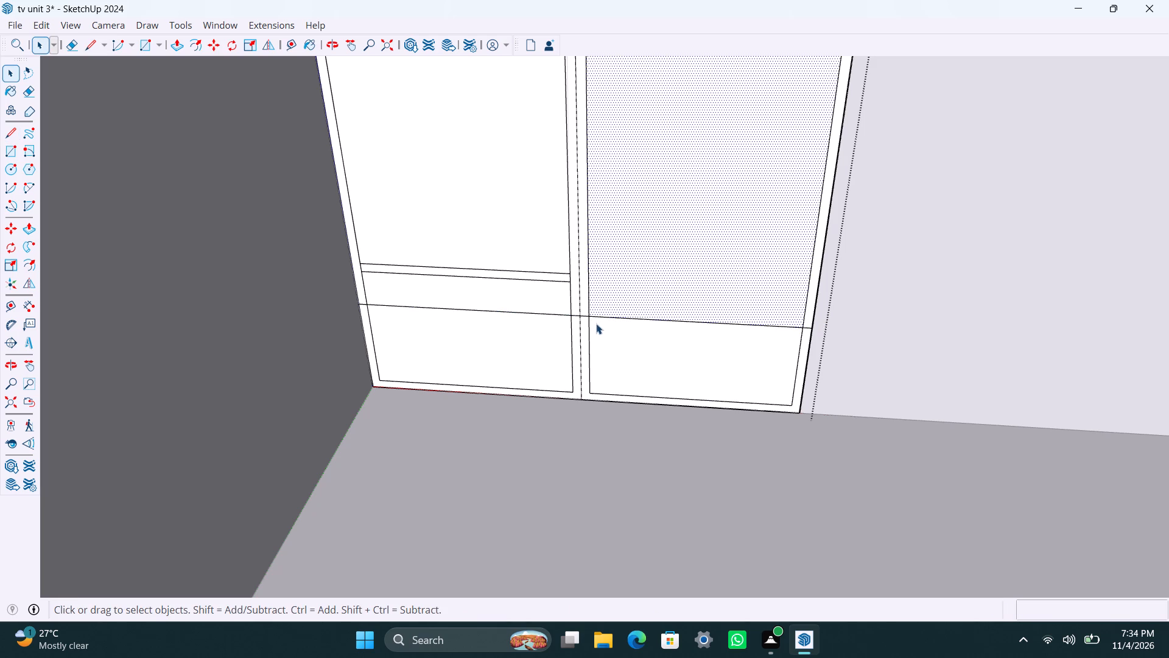
{"action": "left_click", "coordinate": [584, 386]}
{"action": "left_click", "coordinate": [584, 367]}
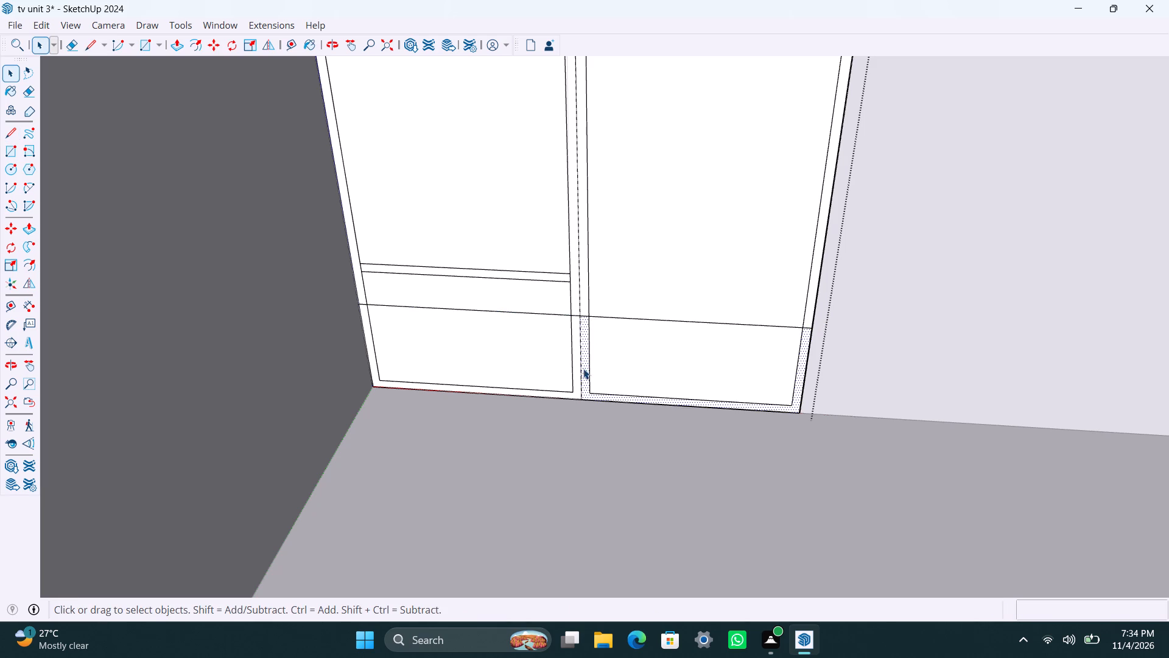
{"action": "scroll", "coordinate": [580, 372], "scroll_direction": "up", "scroll_amount": 6}
{"action": "left_click", "coordinate": [580, 372]}
{"action": "key", "text": "Delete"}
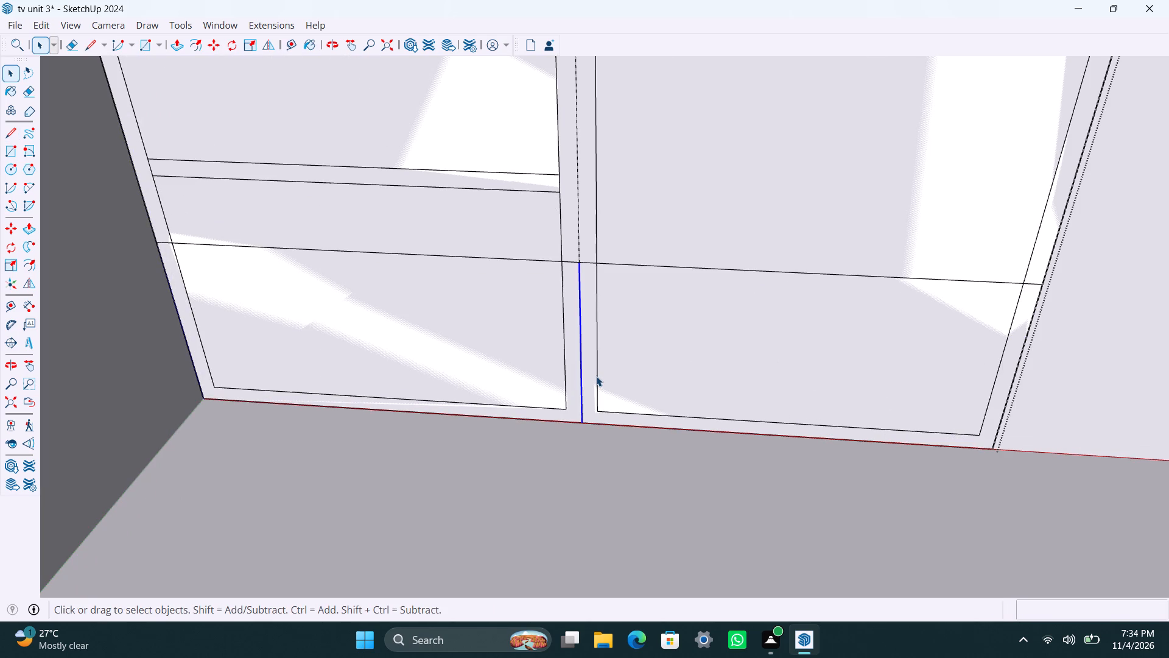
{"action": "left_click", "coordinate": [596, 374]}
{"action": "key", "text": "Delete"}
{"action": "left_click", "coordinate": [616, 415]}
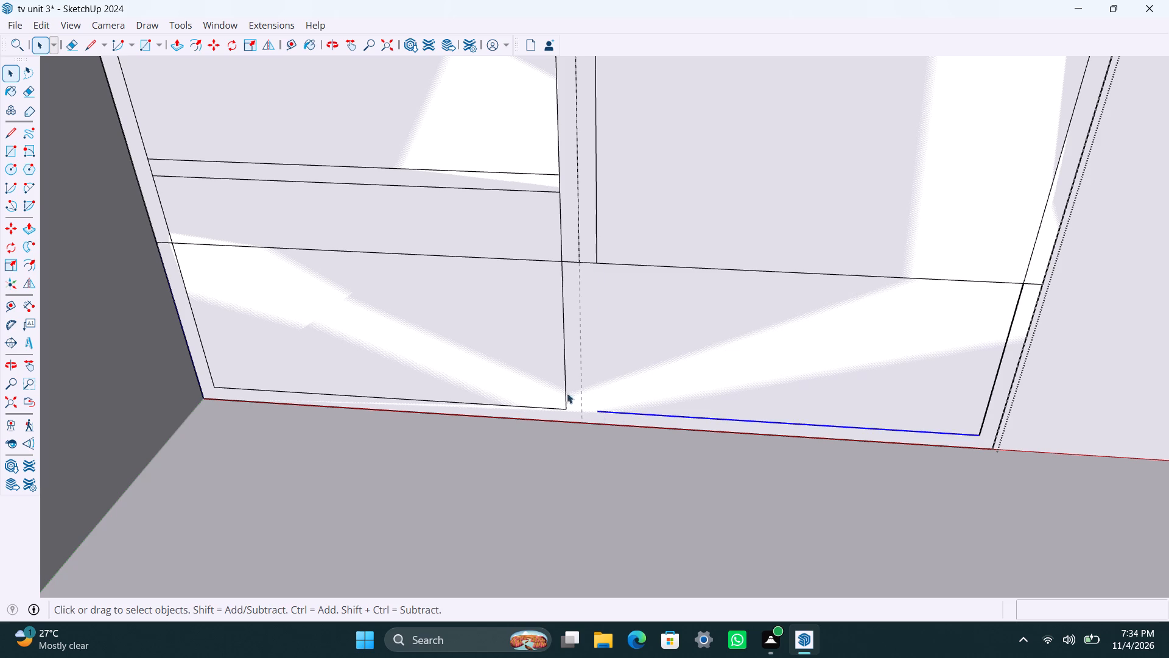
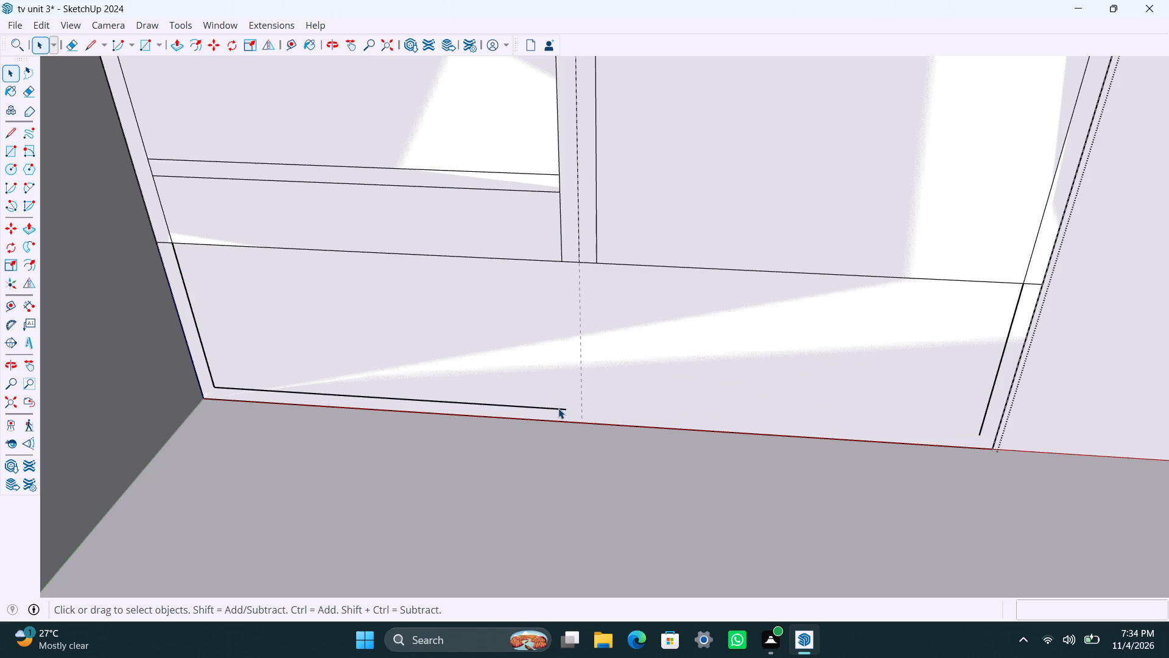
Select the leftover bottom inner frame edge of the side-wall strip, just above the floor below the full-width line.
{"action": "left_click", "coordinate": [558, 409]}
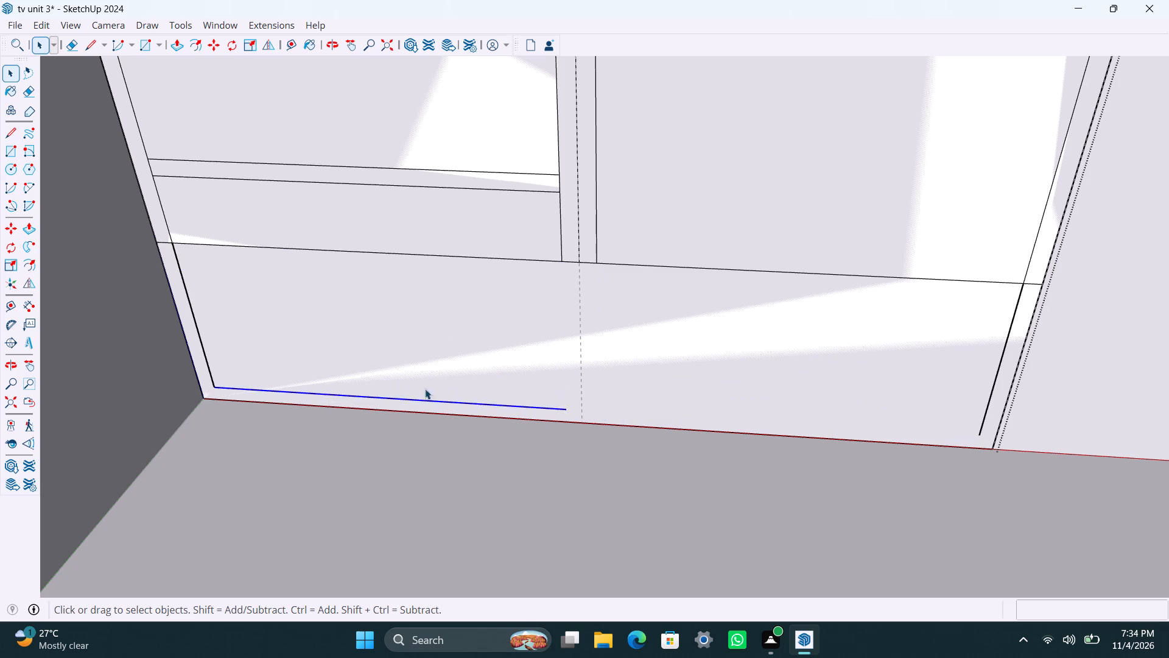
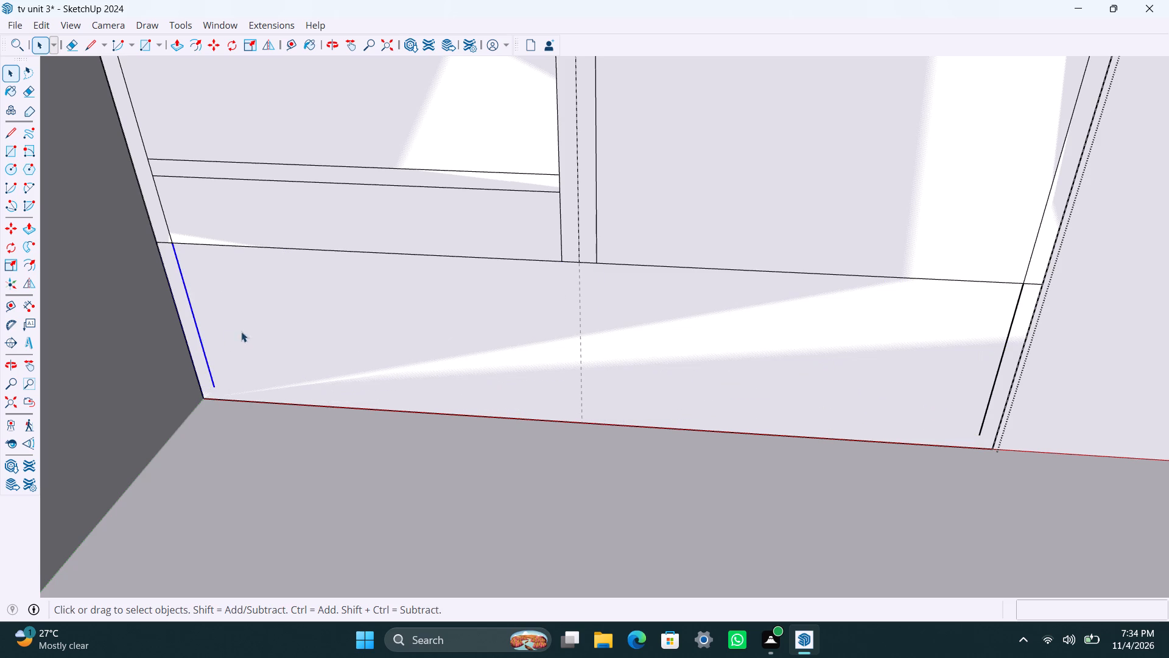
Delete the short leftover inner frame edge beside the dark wall, between the lowest shelf and the full-width base line.
{"action": "left_click", "coordinate": [166, 221]}
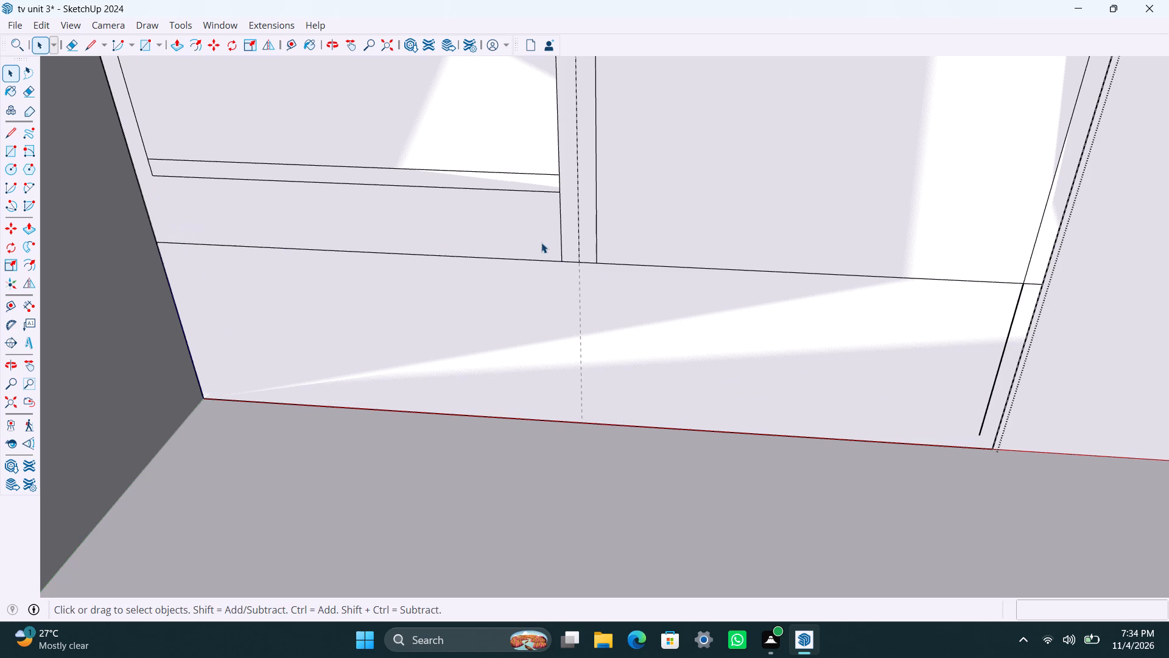
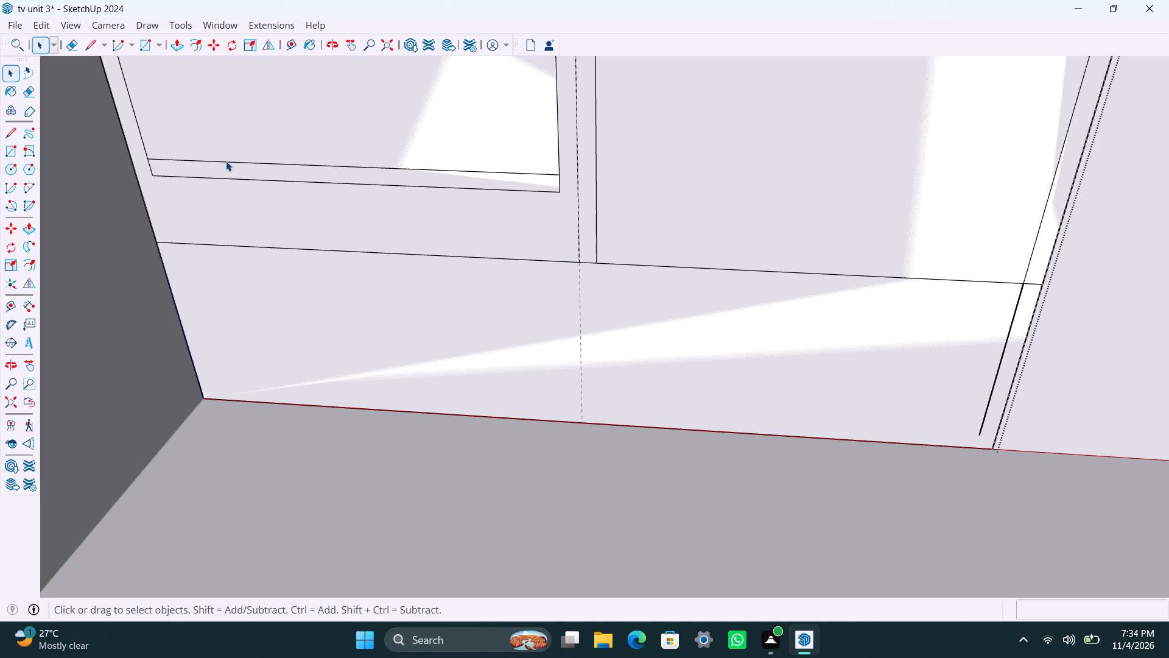
Undo the deletion of the short inner frame edge between the lowest shelf and the base line.
{"action": "left_click", "coordinate": [286, 163]}
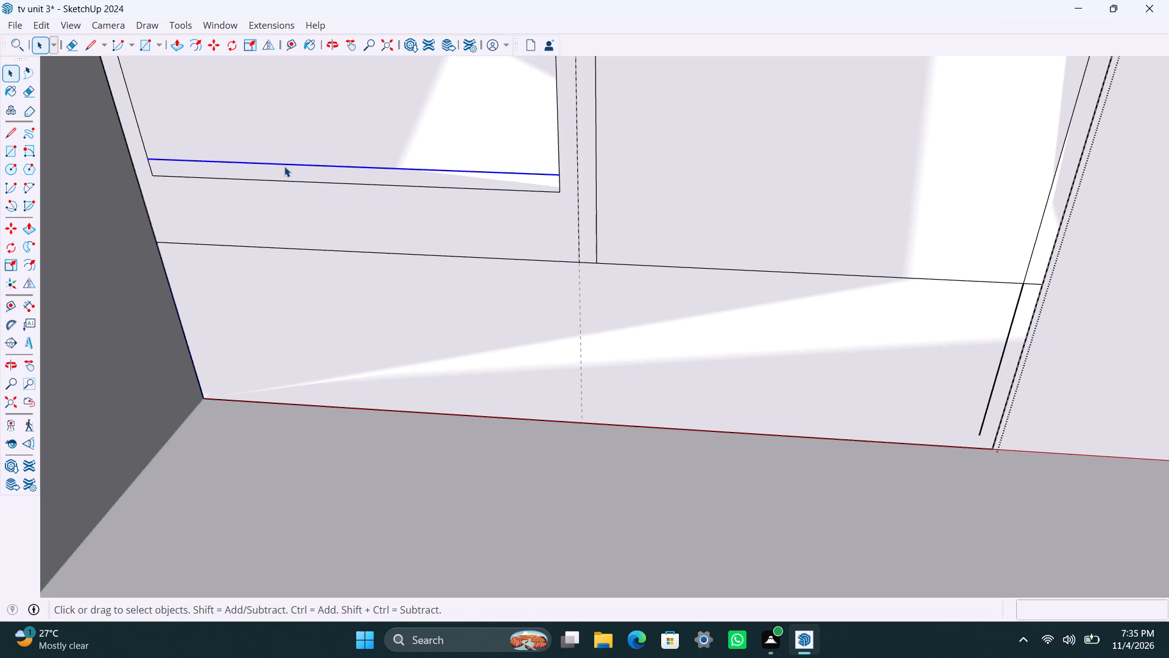
{"action": "key", "text": "m"}
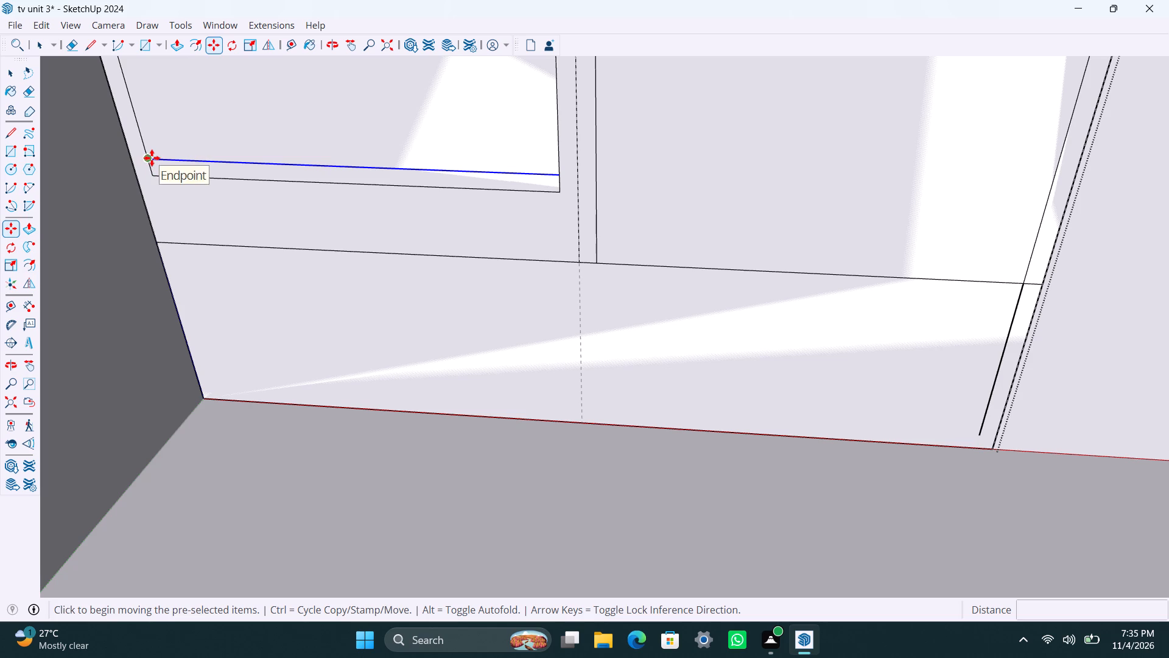
{"action": "key", "text": "ctrl+z"}
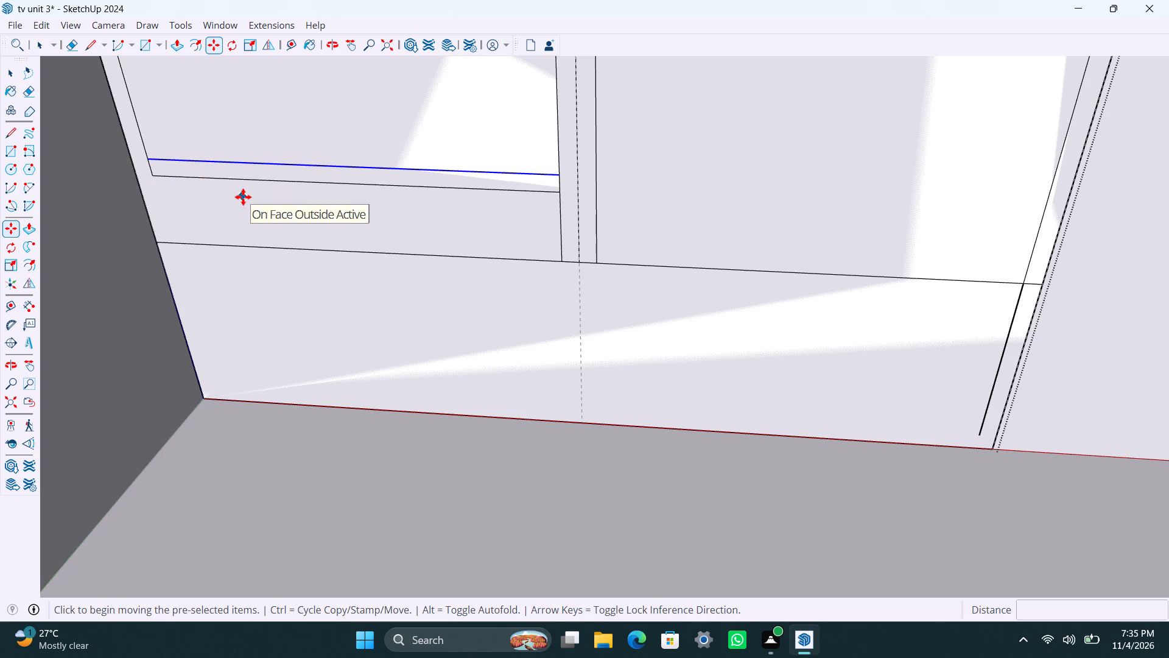
{"action": "key", "text": "space"}
Delete the base line segments running from the dark wall under the shelved strip and across the central divider's frame strips.
{"action": "left_click", "coordinate": [188, 243]}
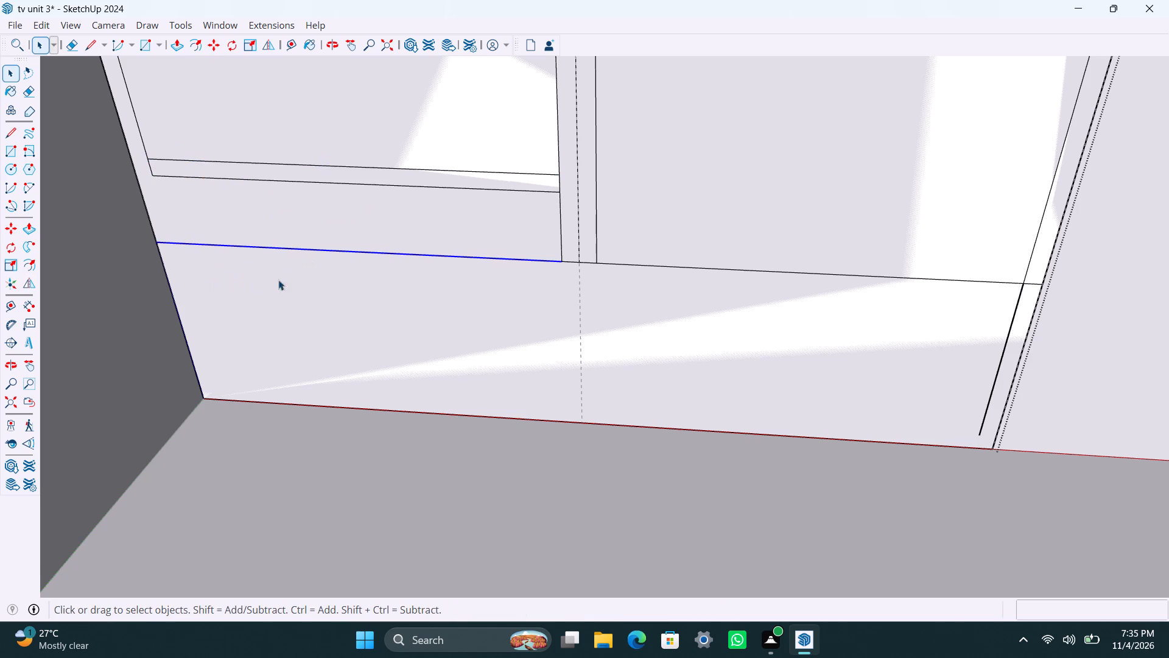
{"action": "key", "text": "Delete"}
{"action": "left_click", "coordinate": [569, 261]}
{"action": "key", "text": "Delete"}
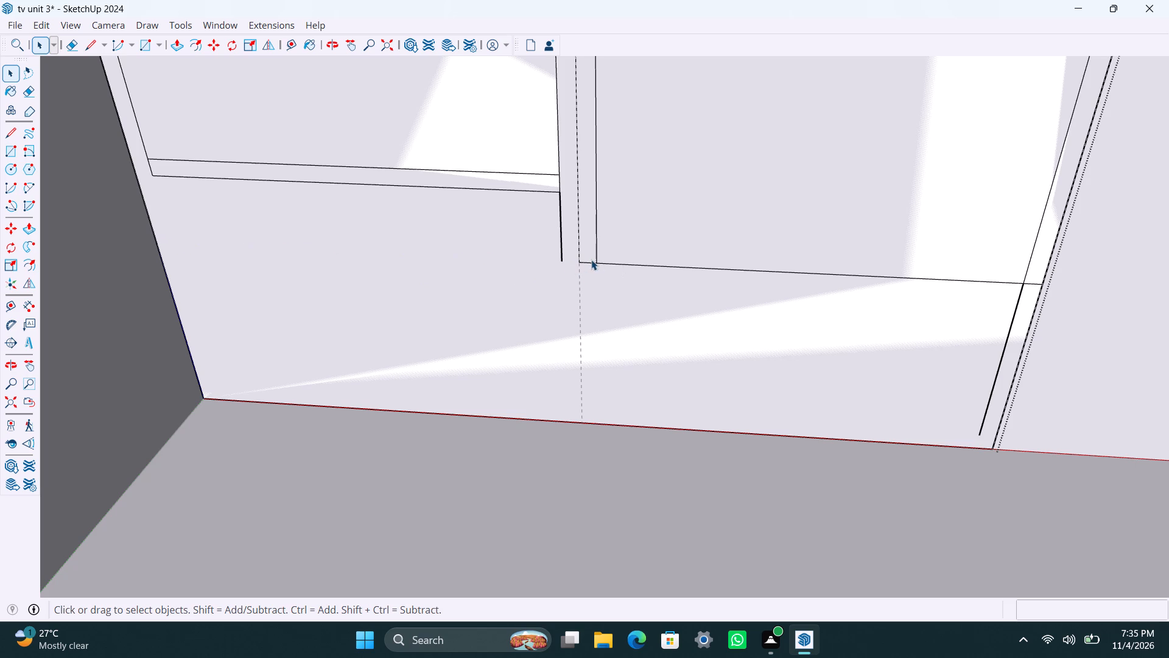
{"action": "left_click", "coordinate": [591, 263]}
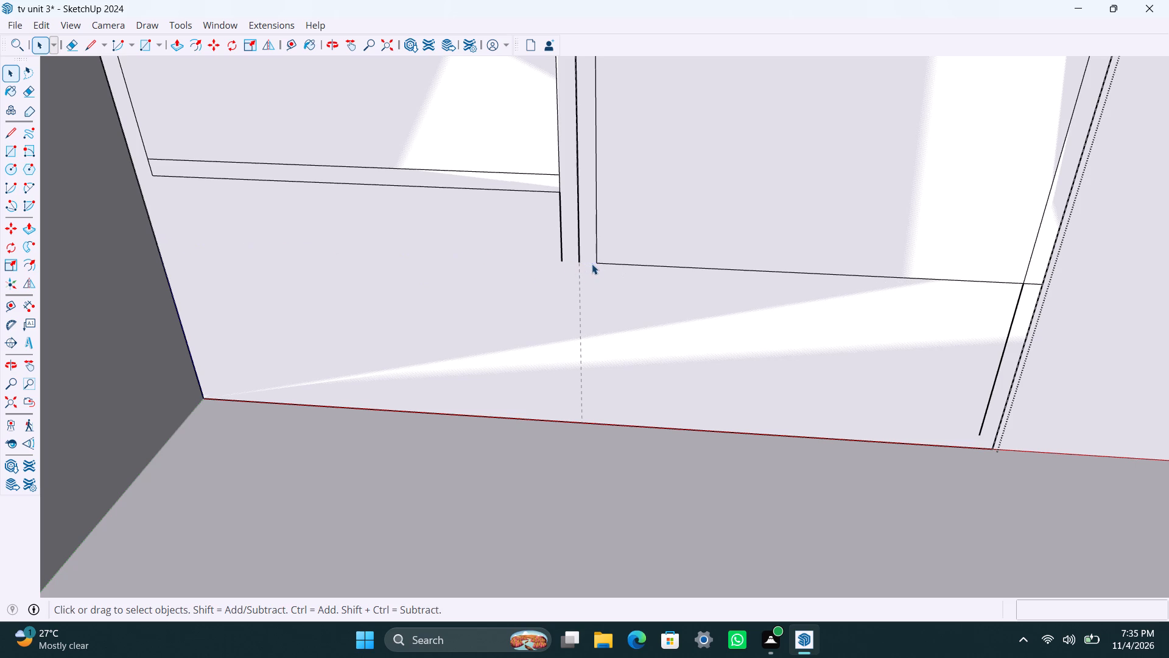
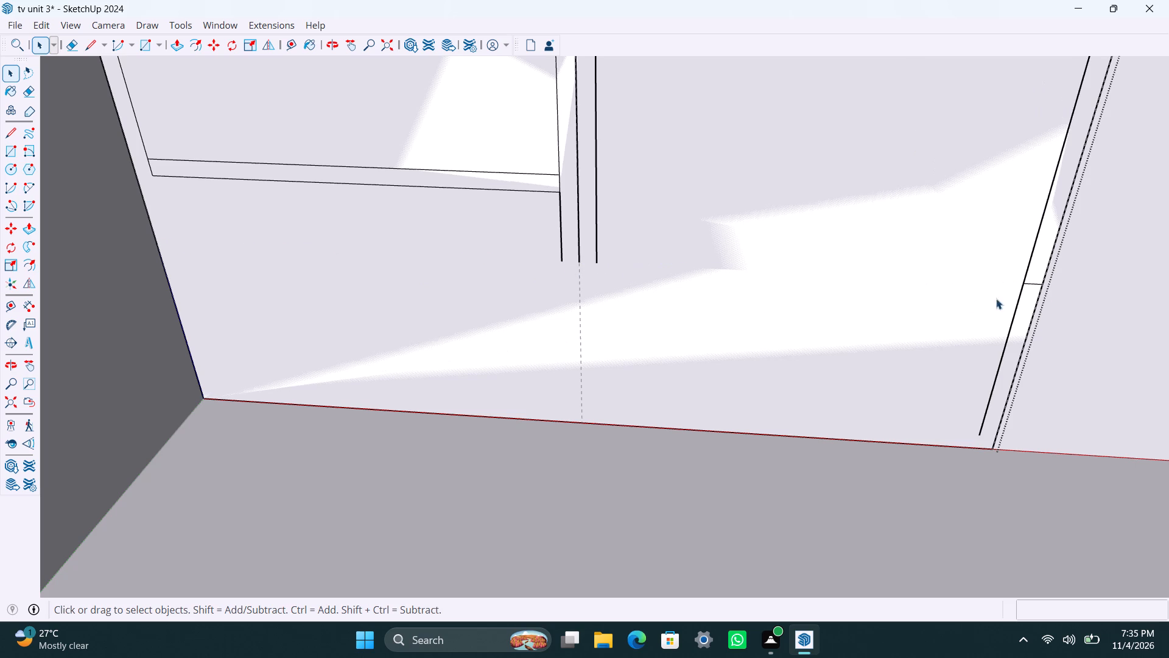
Delete the leftover base line segment crossing the frame strip at the cabinet's far end from the dark wall.
{"action": "left_click", "coordinate": [1032, 282]}
{"action": "key", "text": "Delete"}
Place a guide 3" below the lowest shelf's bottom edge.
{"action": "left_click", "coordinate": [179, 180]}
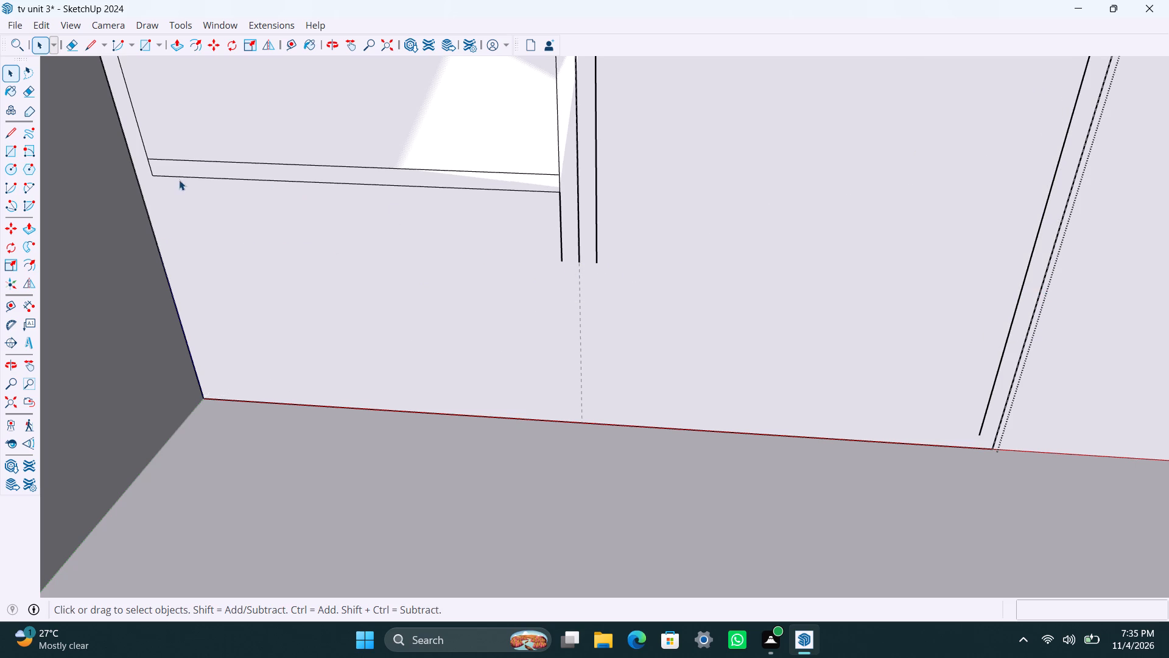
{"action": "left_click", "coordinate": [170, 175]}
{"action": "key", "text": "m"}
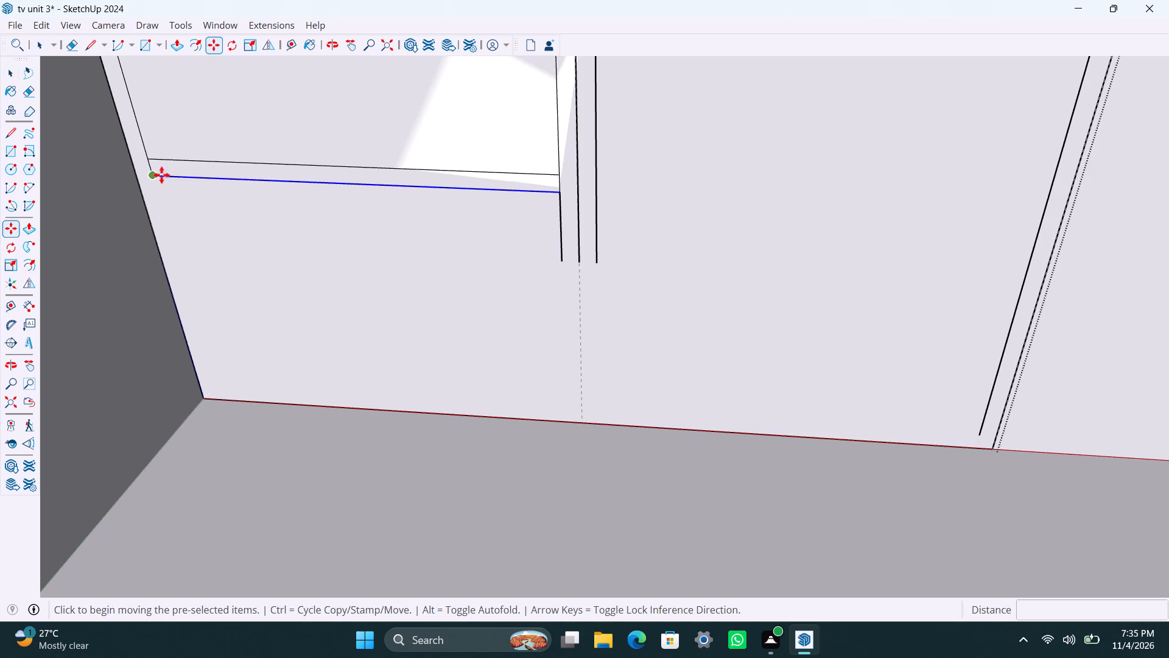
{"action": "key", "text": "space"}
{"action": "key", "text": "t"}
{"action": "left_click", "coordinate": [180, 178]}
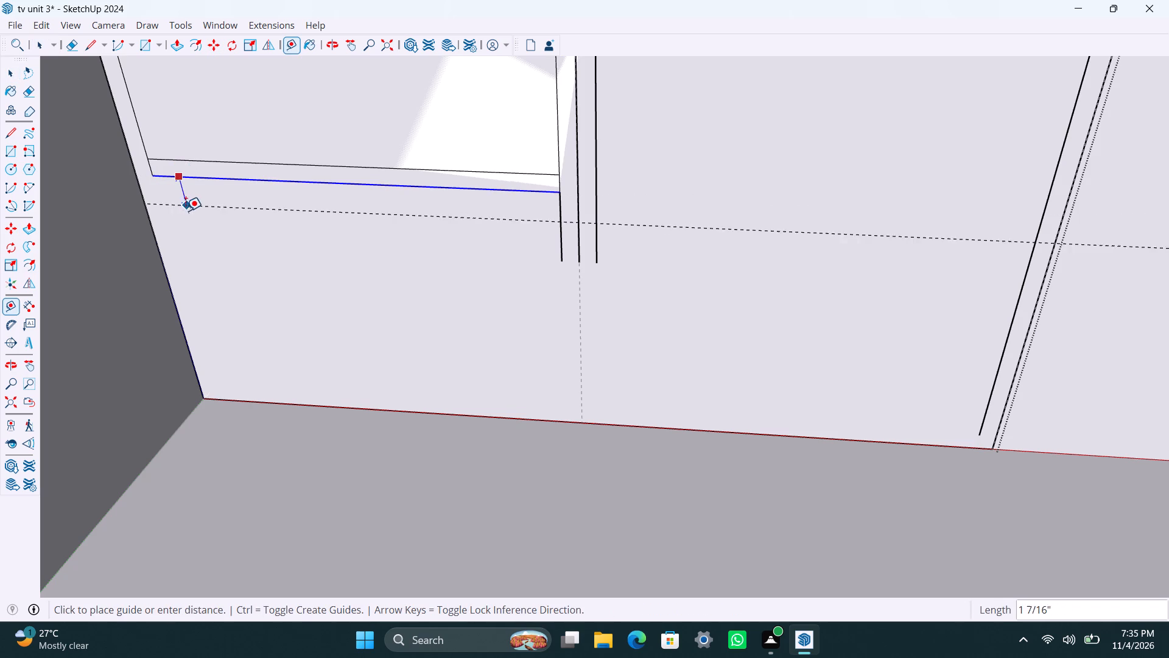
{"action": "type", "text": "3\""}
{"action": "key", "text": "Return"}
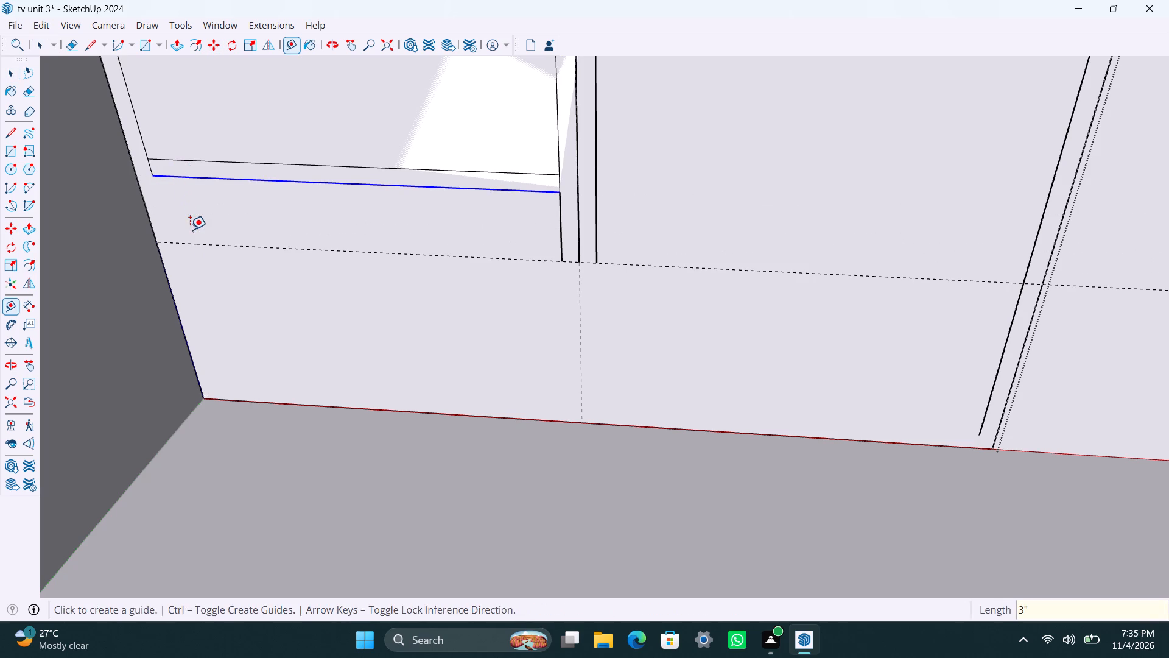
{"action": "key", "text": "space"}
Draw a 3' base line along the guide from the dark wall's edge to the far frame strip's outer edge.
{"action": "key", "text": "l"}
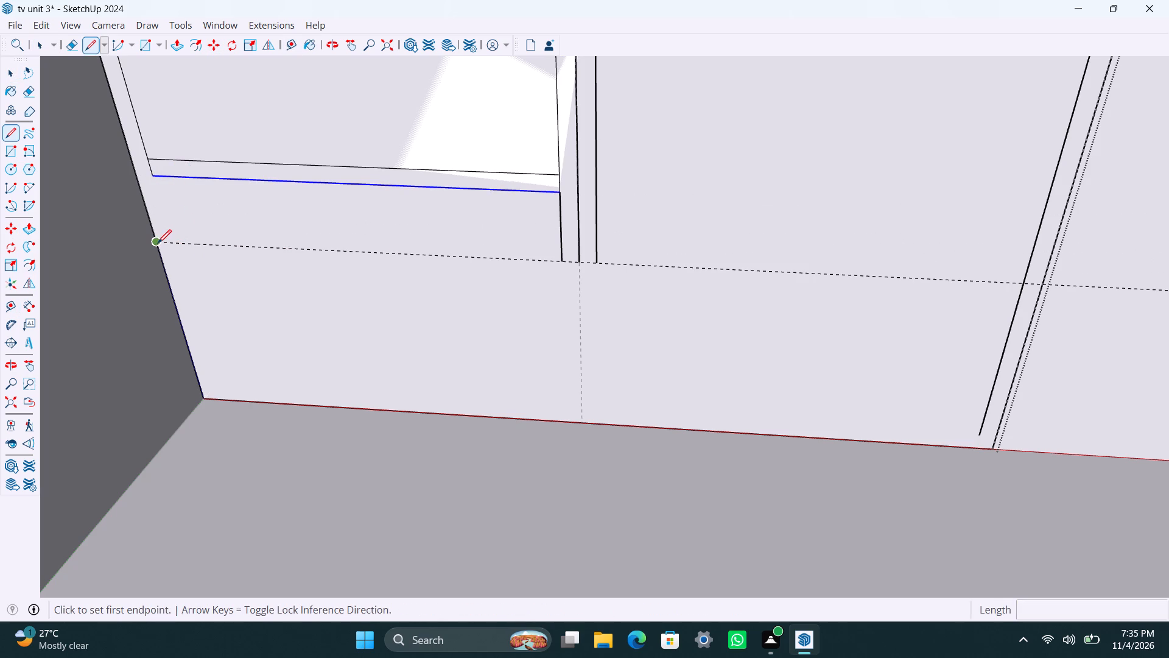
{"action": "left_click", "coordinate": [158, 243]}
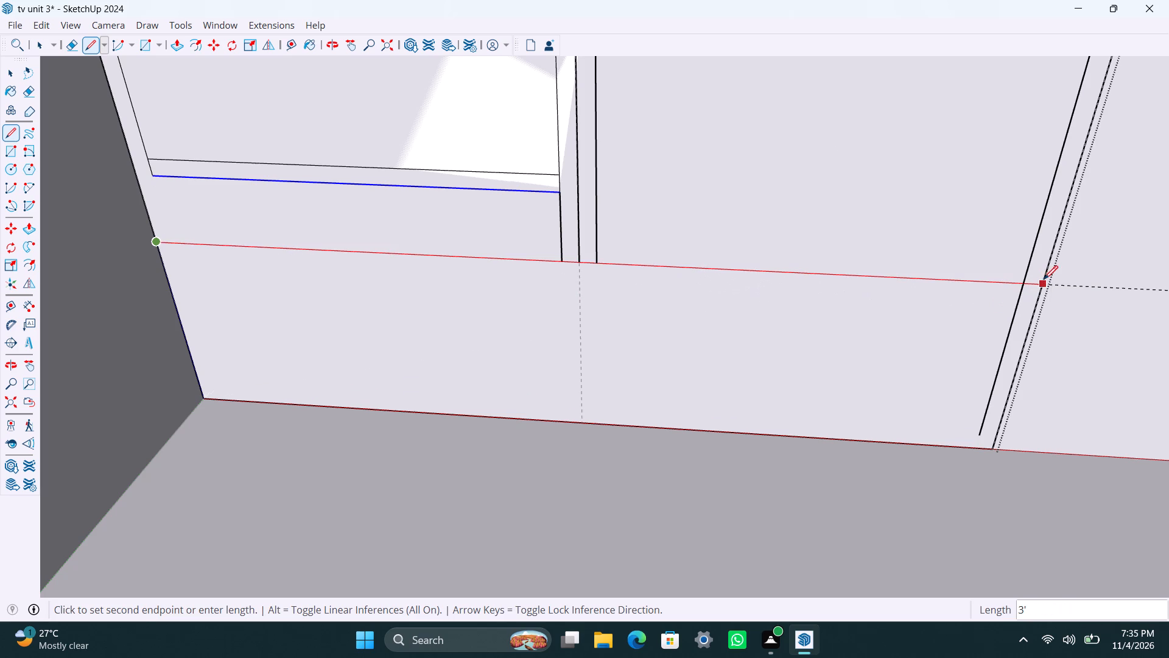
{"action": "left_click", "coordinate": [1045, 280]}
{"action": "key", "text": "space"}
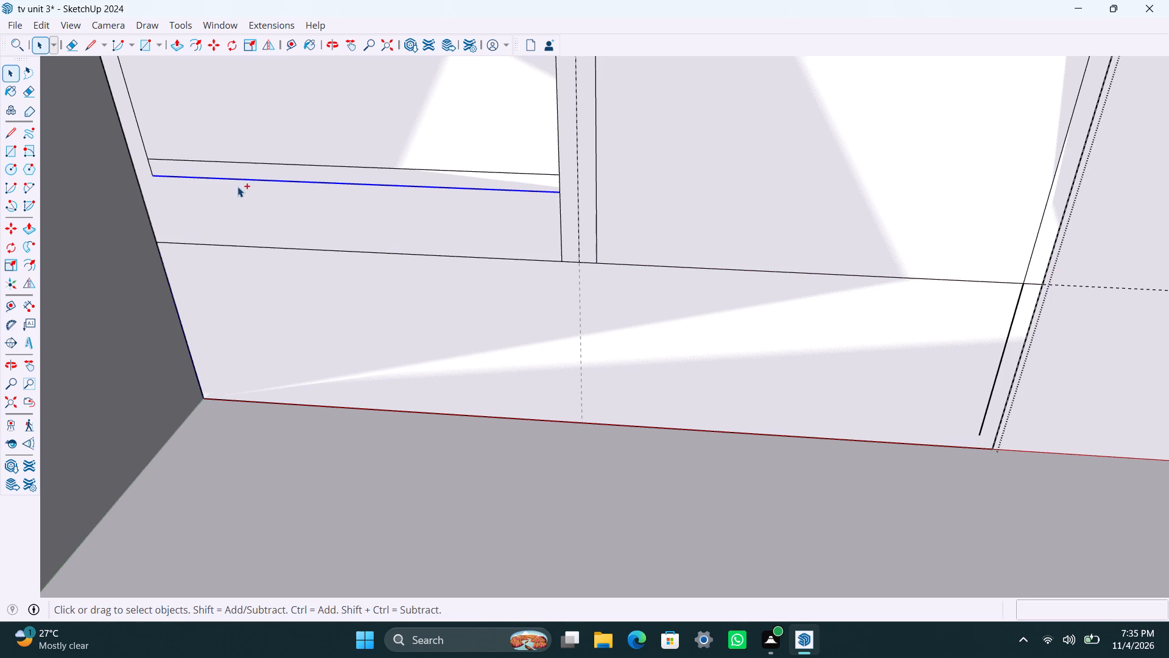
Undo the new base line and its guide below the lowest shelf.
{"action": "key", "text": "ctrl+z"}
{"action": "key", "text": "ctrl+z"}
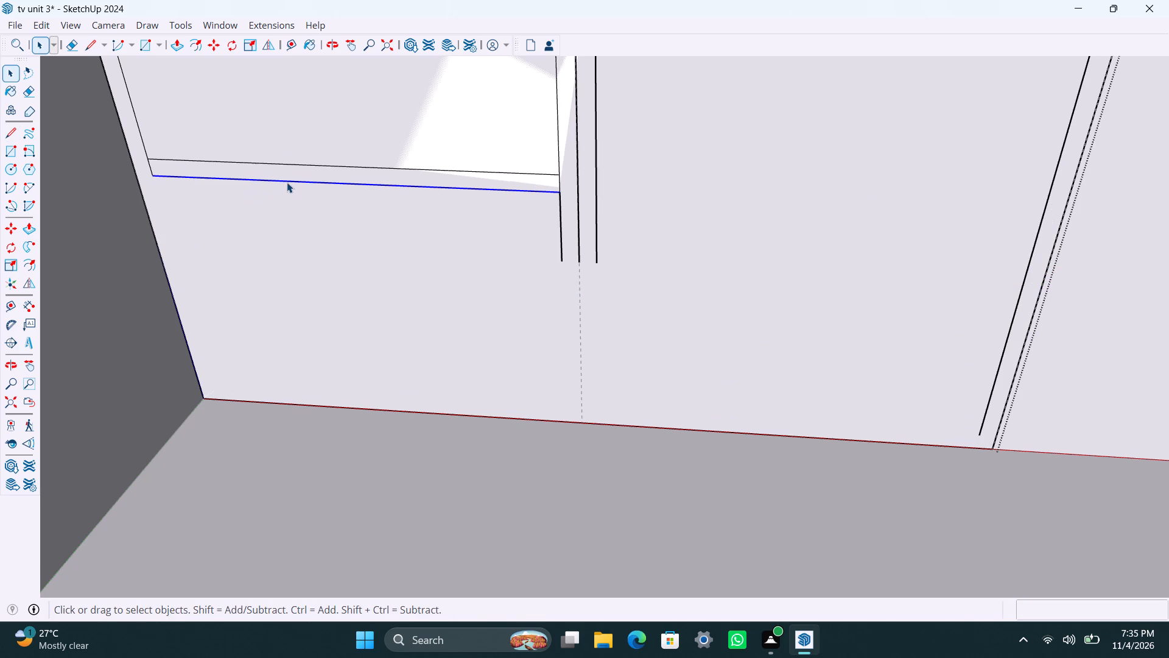
Place a guide 3" below the lowest shelf's top edge.
{"action": "key", "text": "t"}
{"action": "left_click", "coordinate": [295, 163]}
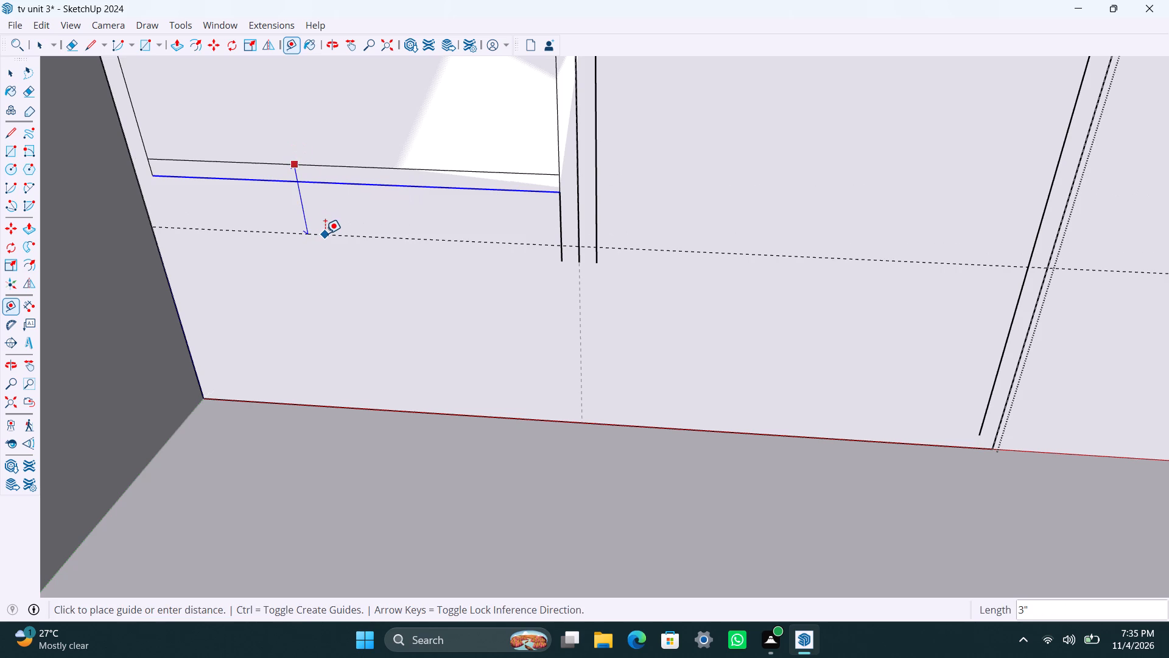
{"action": "type", "text": "3\""}
{"action": "key", "text": "Return"}
{"action": "key", "text": "space"}
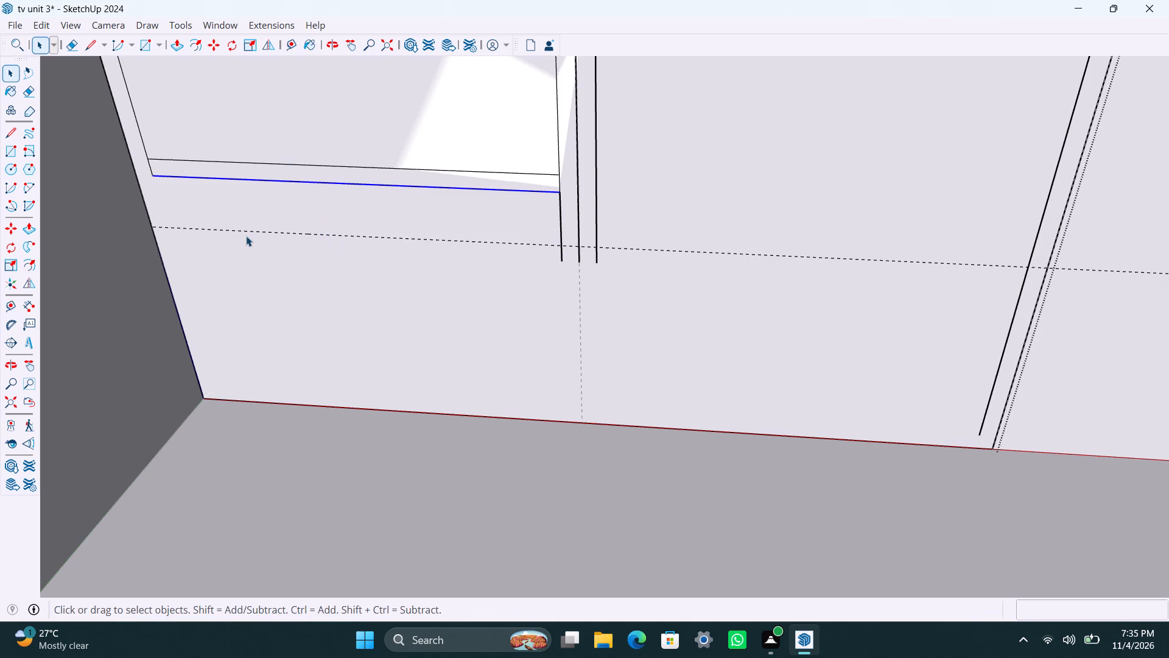
Draw a 3' base line along the guide from the dark wall's edge to the far frame strip's outer edge.
{"action": "key", "text": "l"}
{"action": "left_click", "coordinate": [155, 225]}
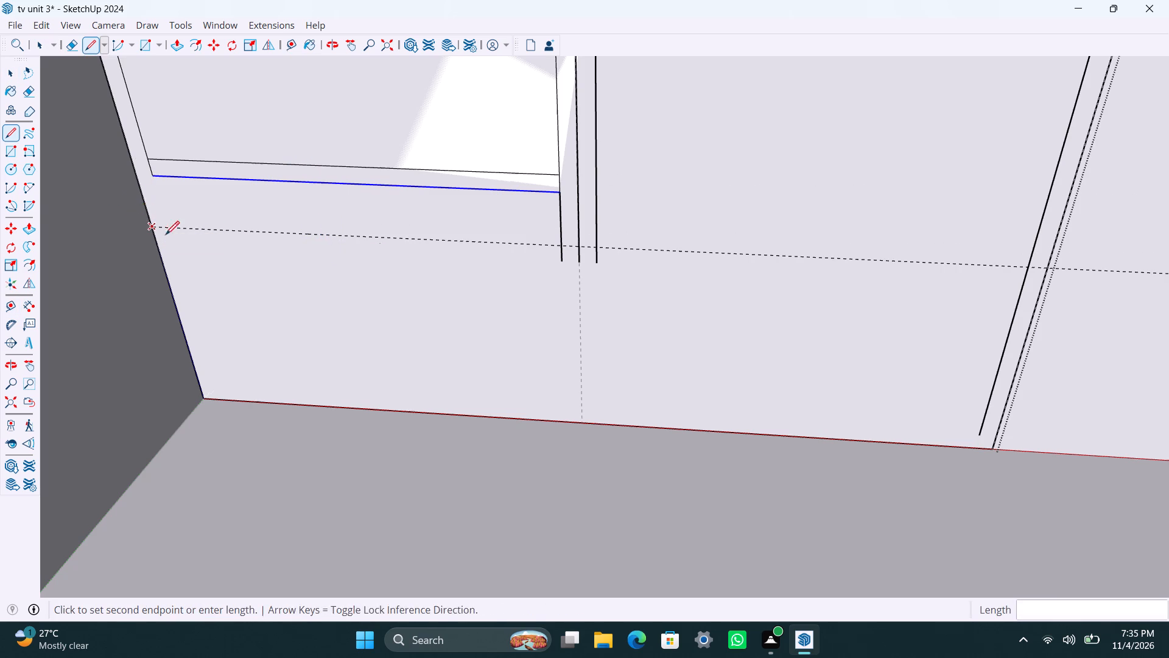
{"action": "left_click", "coordinate": [1050, 269]}
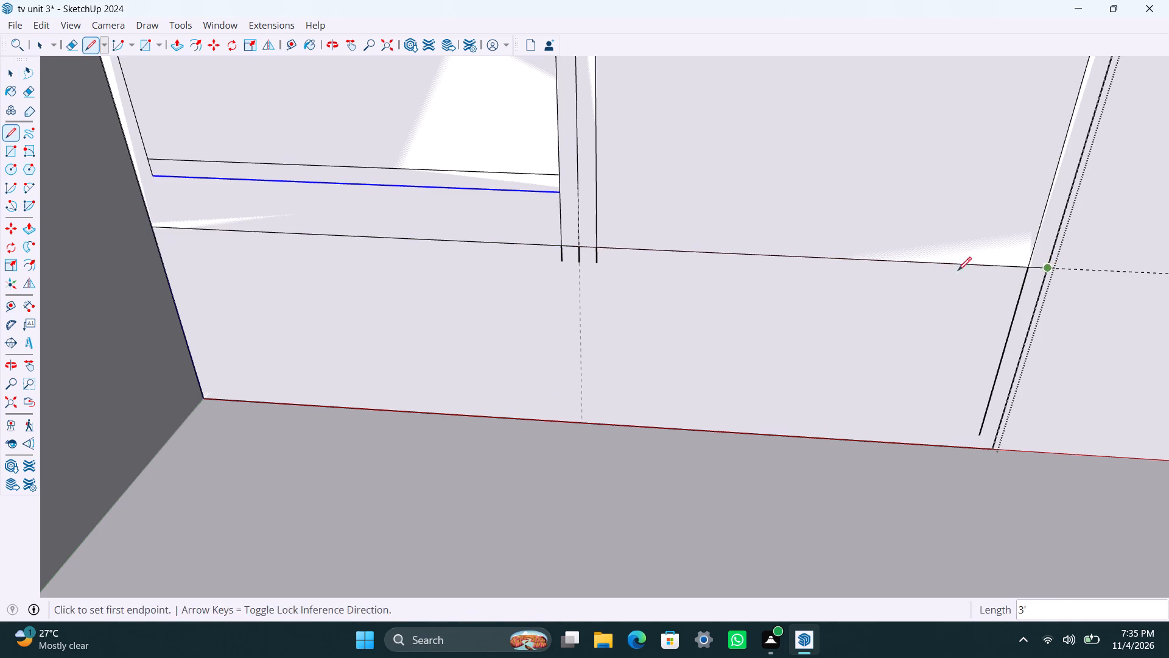
{"action": "key", "text": "space"}
Delete the three short edge stubs of the central divider that hang below the new base line.
{"action": "left_click", "coordinate": [600, 263]}
{"action": "left_click", "coordinate": [600, 263]}
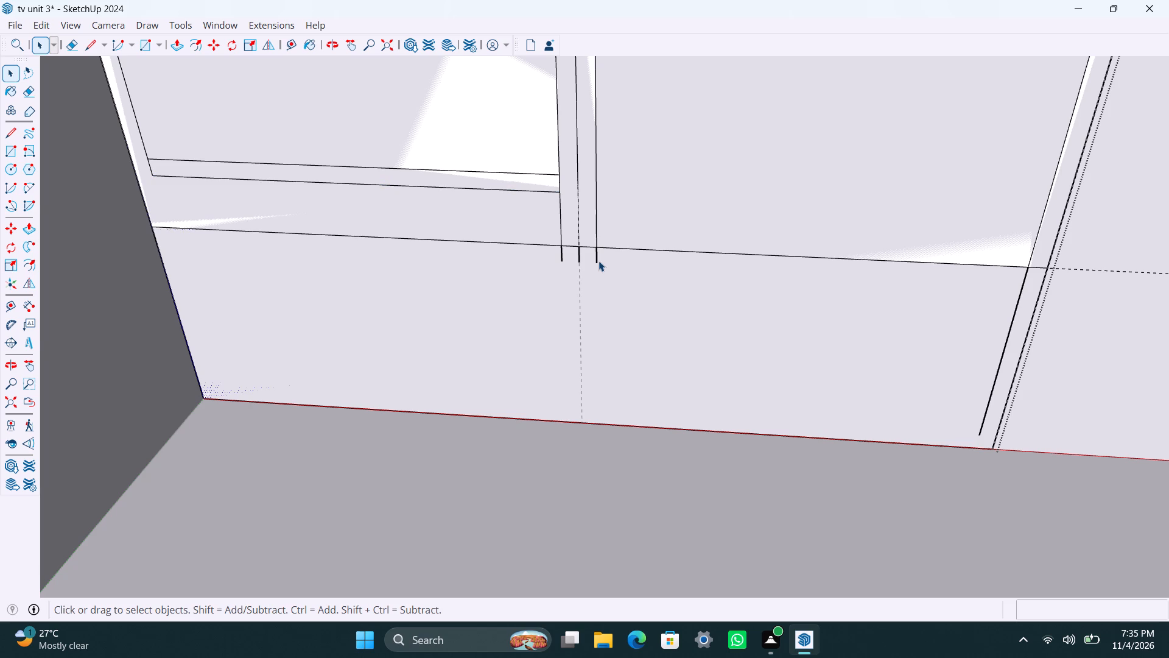
{"action": "scroll", "coordinate": [599, 261], "scroll_direction": "up", "scroll_amount": 3}
{"action": "left_click", "coordinate": [599, 261]}
{"action": "left_click", "coordinate": [598, 261]}
{"action": "left_click", "coordinate": [596, 255]}
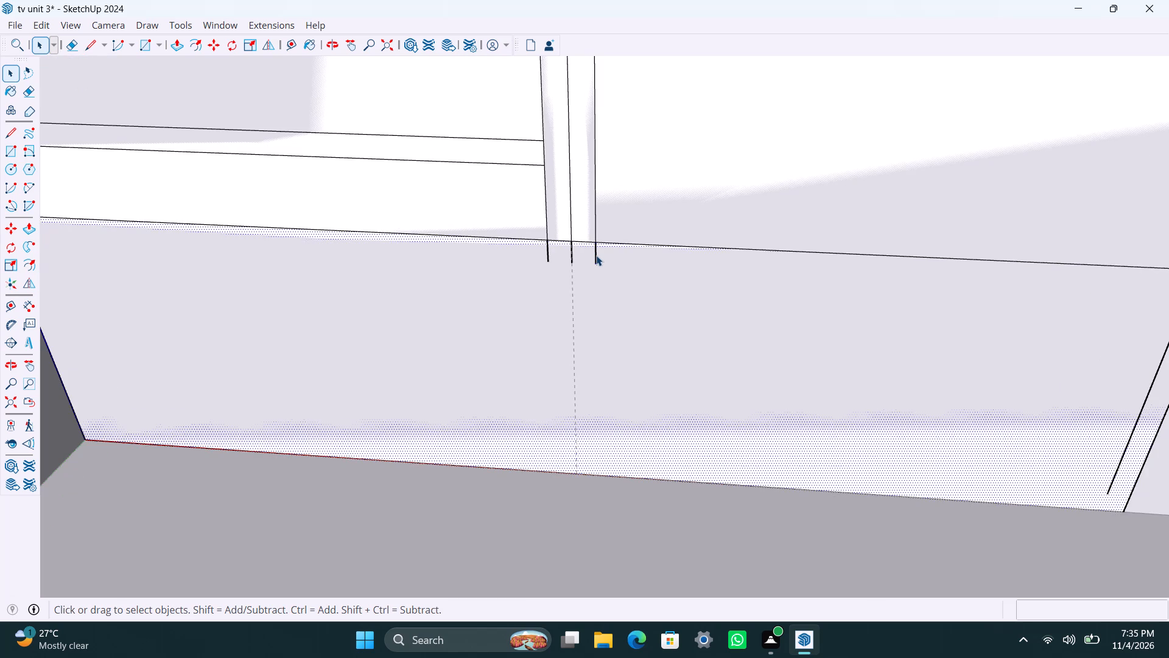
{"action": "key", "text": "Delete"}
{"action": "left_click", "coordinate": [568, 255]}
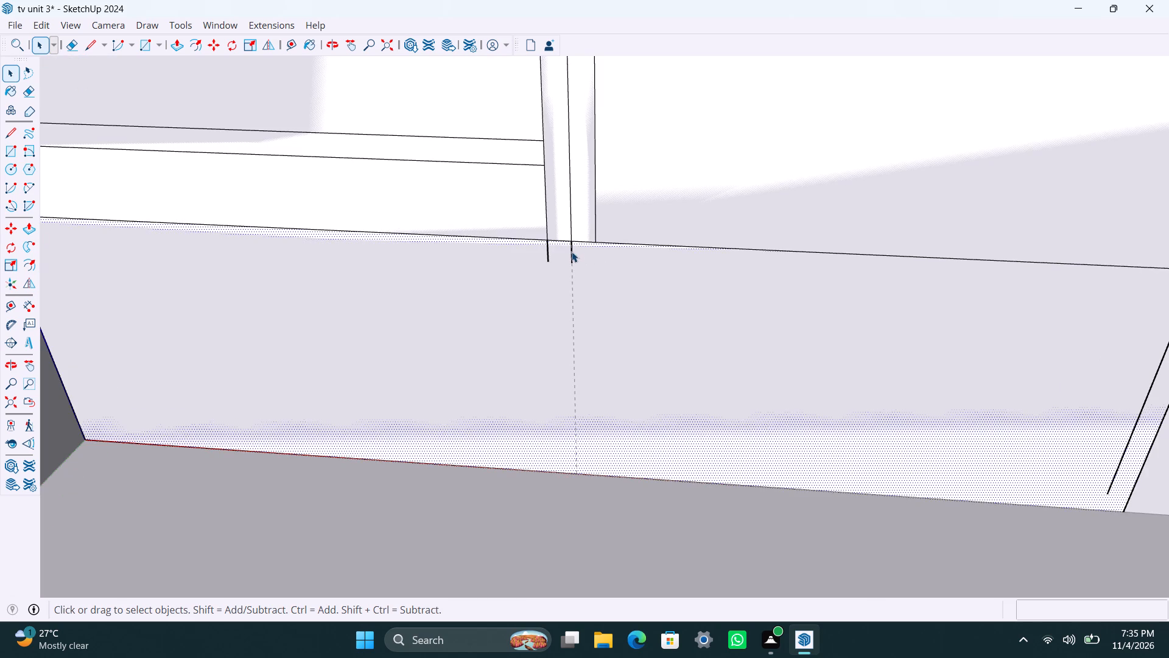
{"action": "left_click", "coordinate": [572, 249]}
{"action": "key", "text": "Delete"}
{"action": "left_click", "coordinate": [547, 254]}
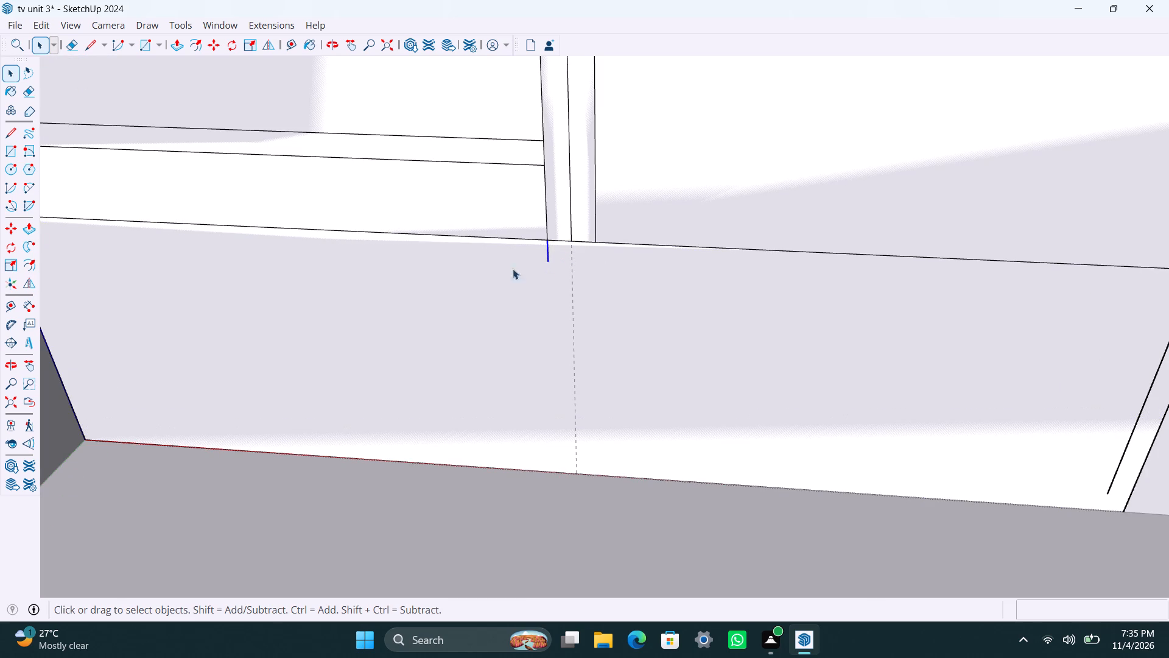
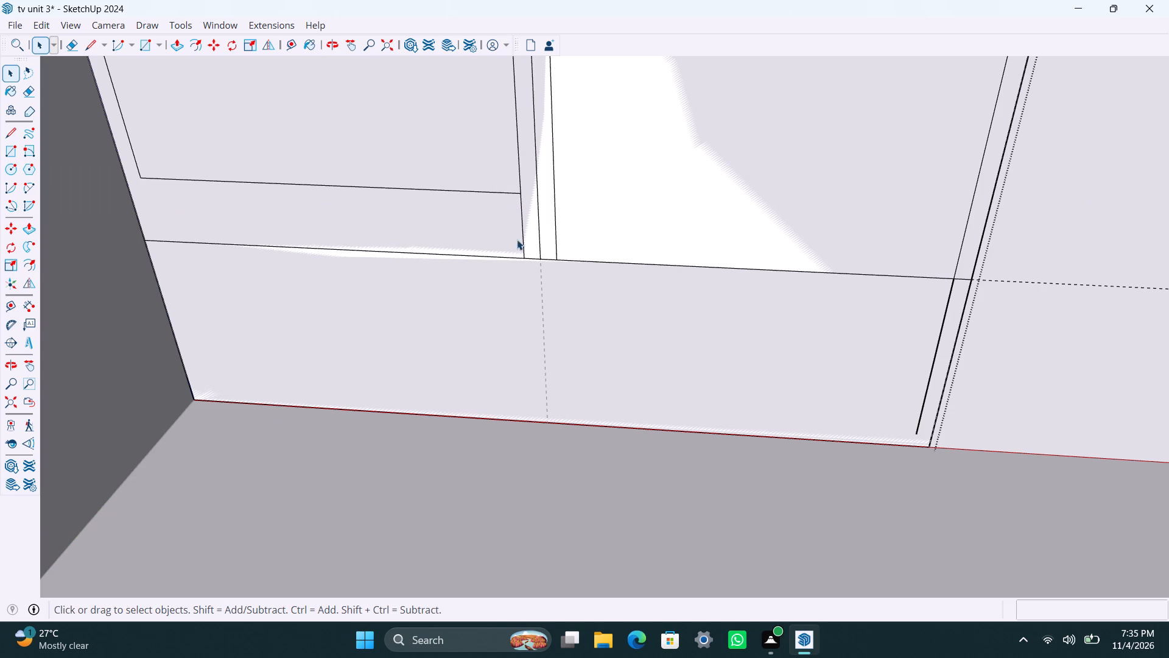
Delete the short edge beside the central divider that runs from the inner rectangle's lower corner down to the base line.
{"action": "left_click", "coordinate": [521, 233]}
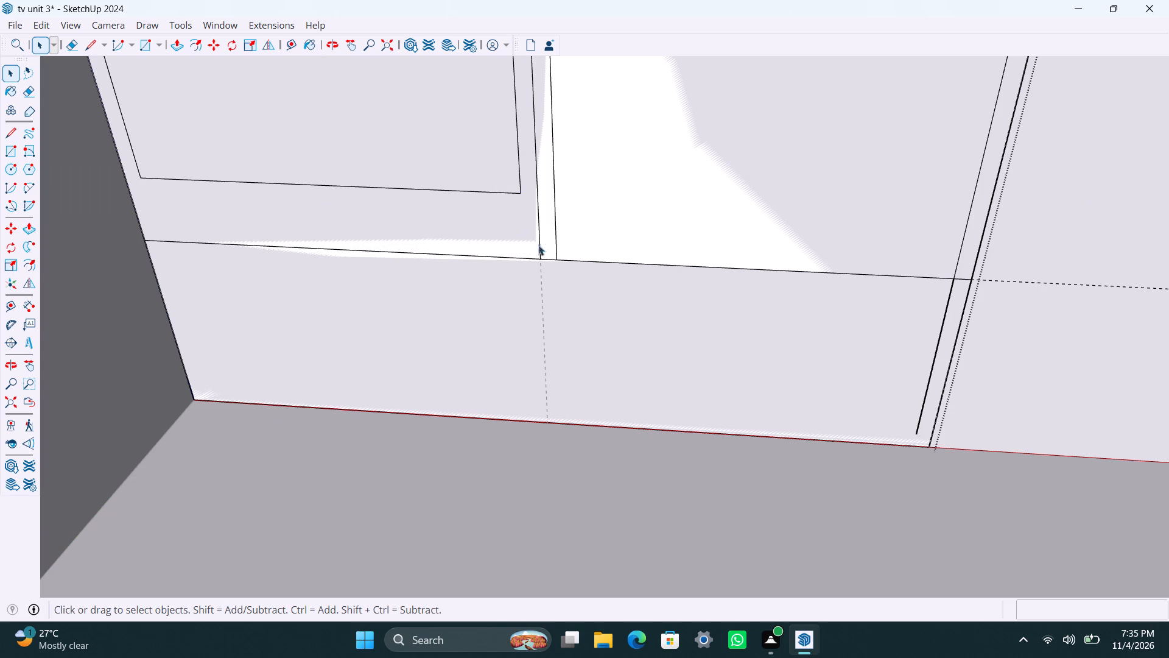
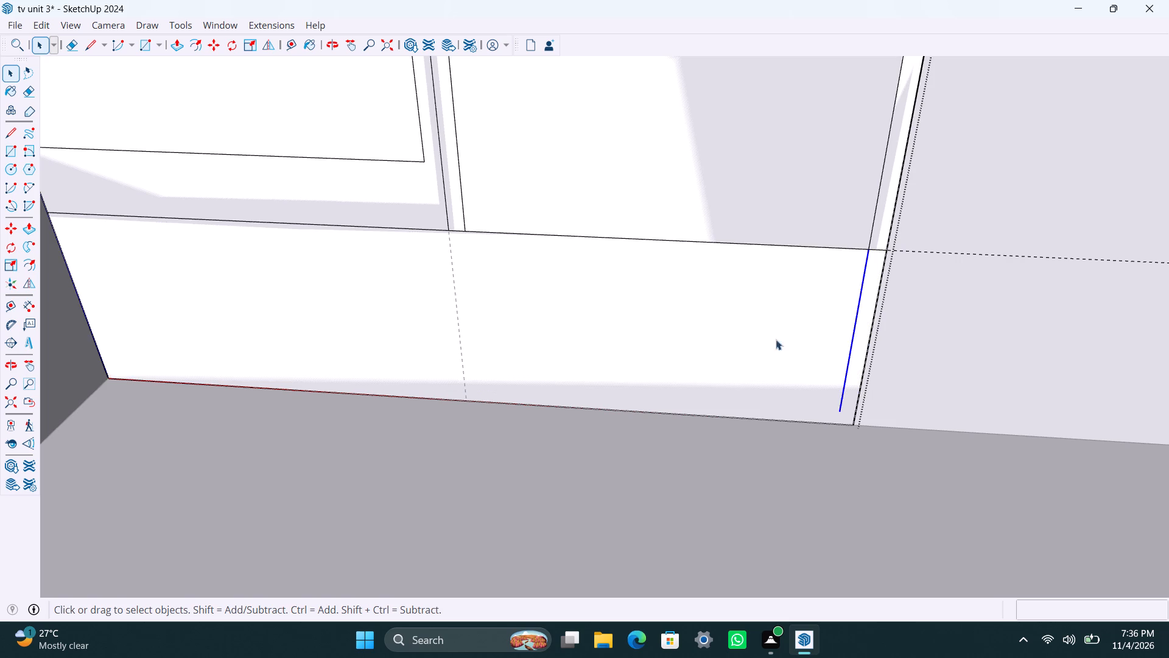
Push/Pull the frame face around the shelved compartment beside the side wall outward by 1'.
{"action": "scroll", "coordinate": [740, 351], "scroll_direction": "down", "scroll_amount": 9}
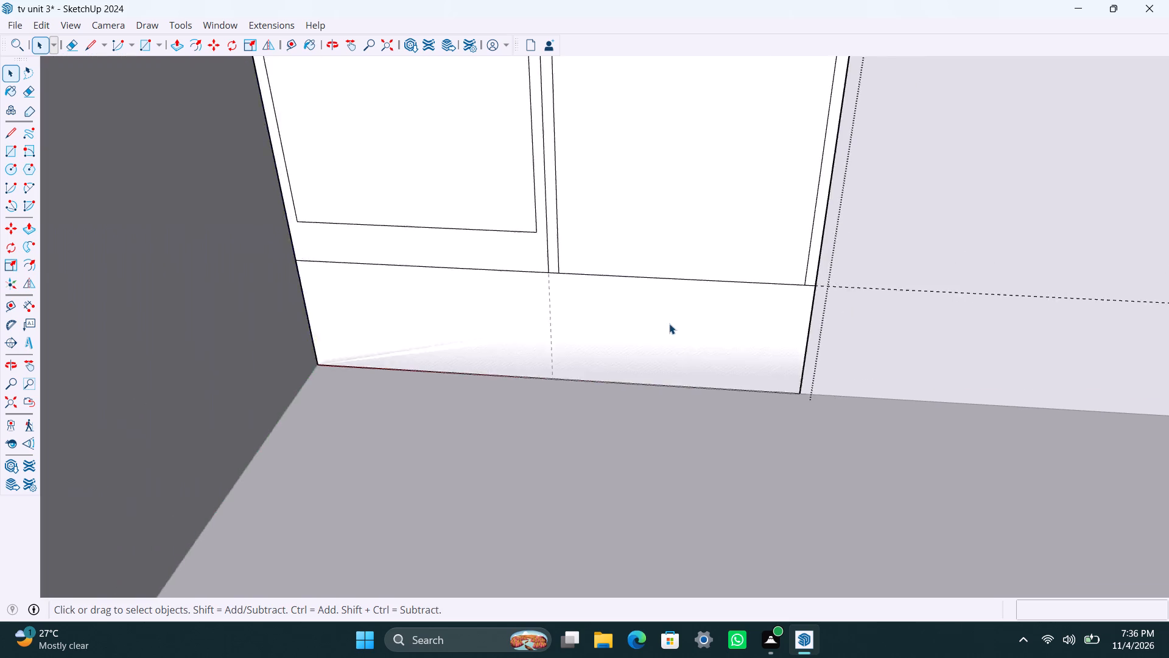
{"action": "scroll", "coordinate": [669, 324], "scroll_direction": "down", "scroll_amount": 7}
{"action": "middle_click_drag", "start_coordinate": [631, 297], "coordinate": [626, 489], "text": "shift"}
{"action": "scroll", "coordinate": [593, 475], "scroll_direction": "up", "scroll_amount": 3}
{"action": "scroll", "coordinate": [627, 406], "scroll_direction": "down", "scroll_amount": 4}
{"action": "scroll", "coordinate": [656, 264], "scroll_direction": "down", "scroll_amount": 4}
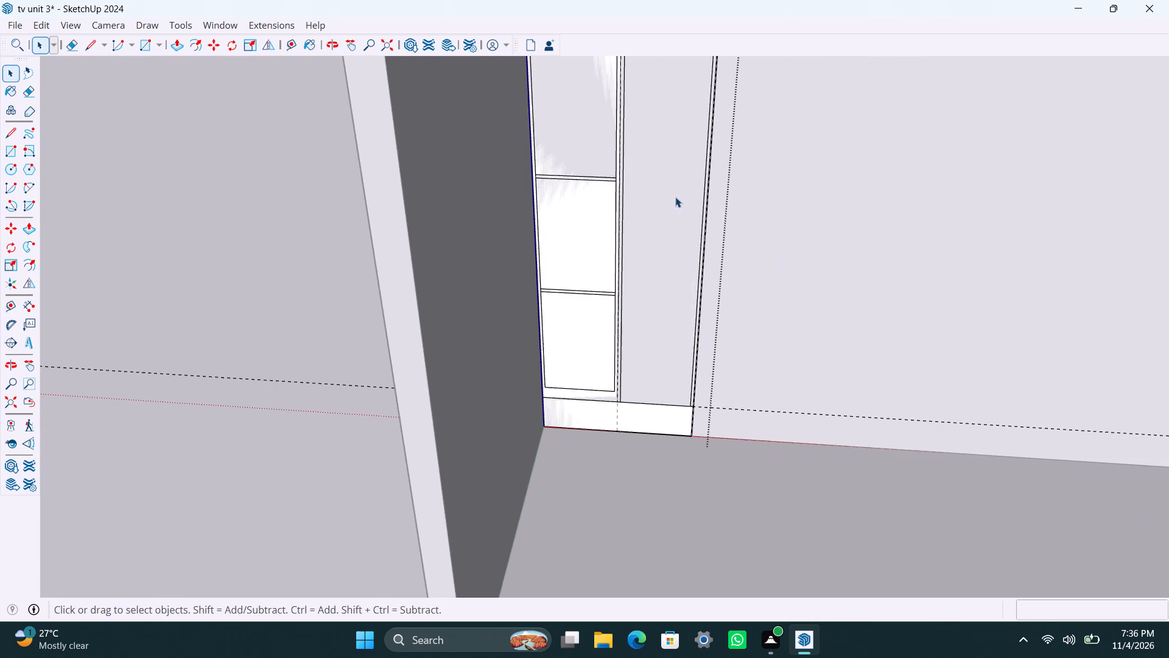
{"action": "middle_click_drag", "start_coordinate": [700, 302], "coordinate": [703, 376], "text": "shift"}
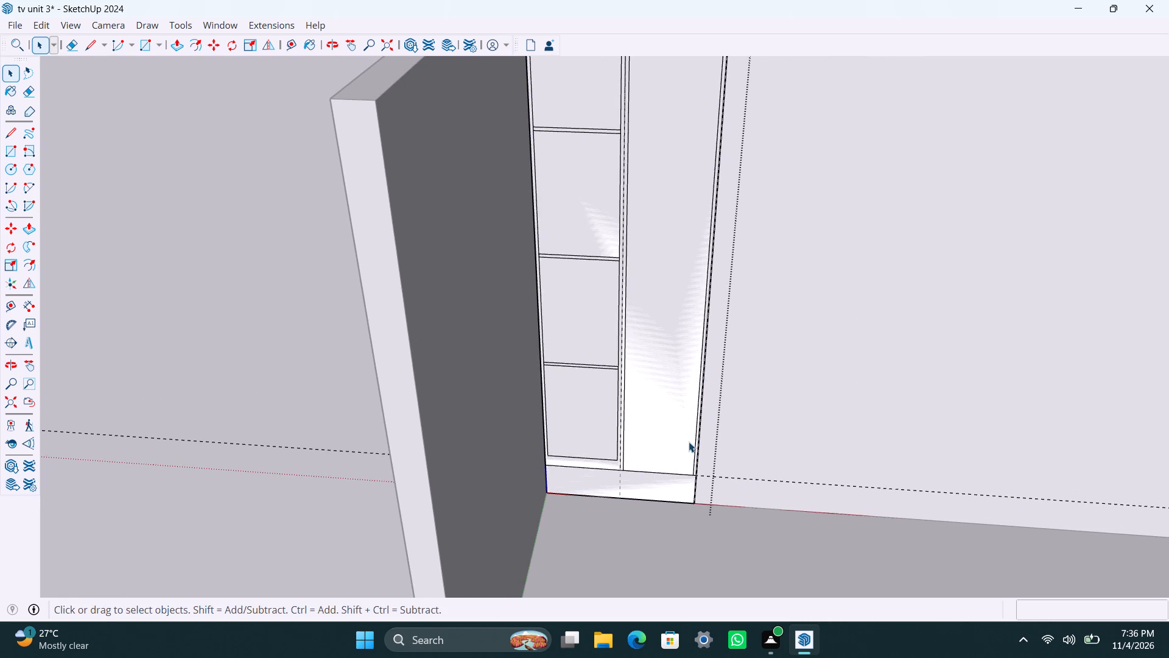
{"action": "scroll", "coordinate": [636, 292], "scroll_direction": "down", "scroll_amount": 2}
{"action": "middle_click_drag", "start_coordinate": [636, 296], "coordinate": [609, 442]}
{"action": "scroll", "coordinate": [578, 277], "scroll_direction": "up", "scroll_amount": 3}
{"action": "scroll", "coordinate": [588, 190], "scroll_direction": "up", "scroll_amount": 3}
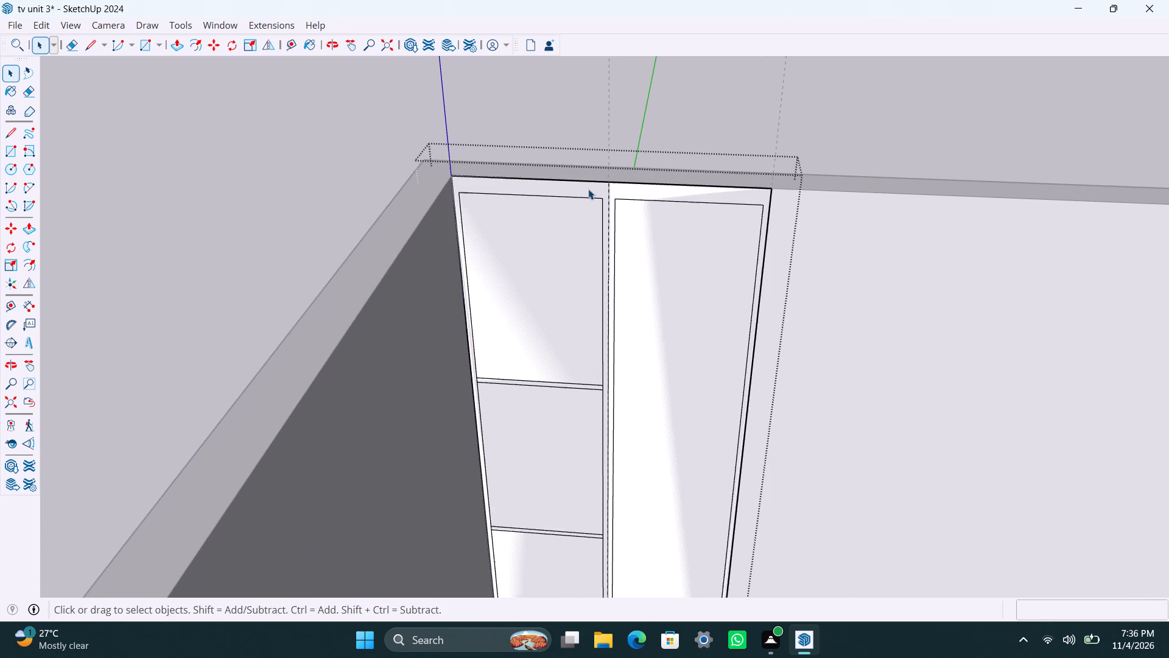
{"action": "left_click", "coordinate": [587, 188]}
{"action": "scroll", "coordinate": [610, 256], "scroll_direction": "down", "scroll_amount": 8}
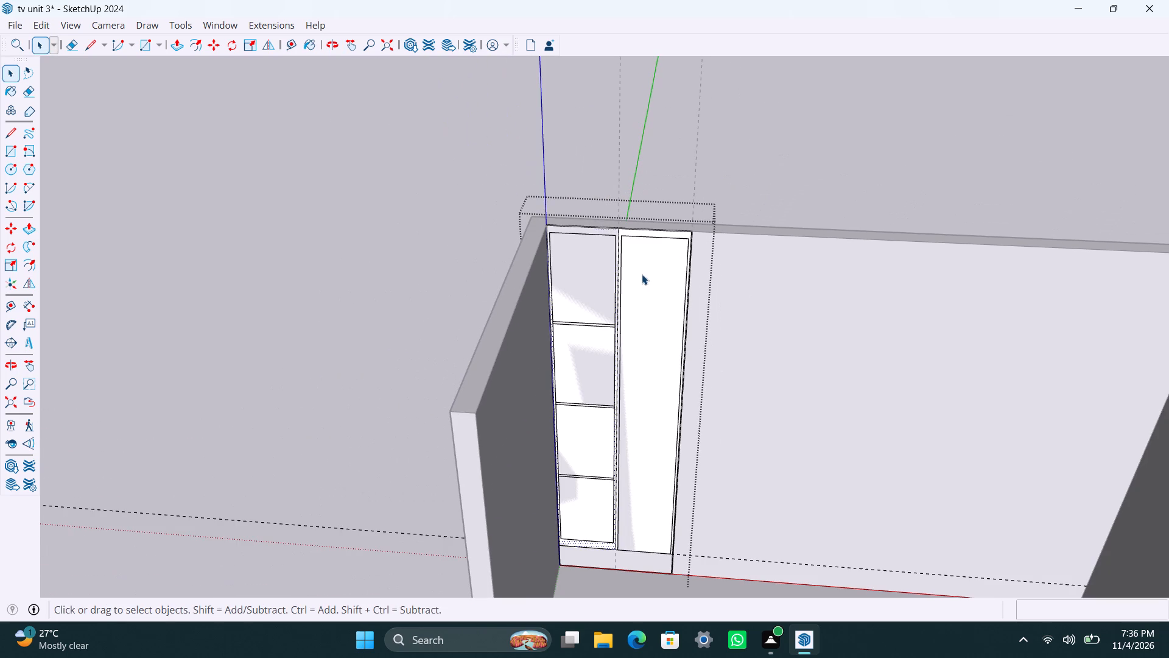
{"action": "key", "text": "p"}
{"action": "left_click", "coordinate": [606, 228]}
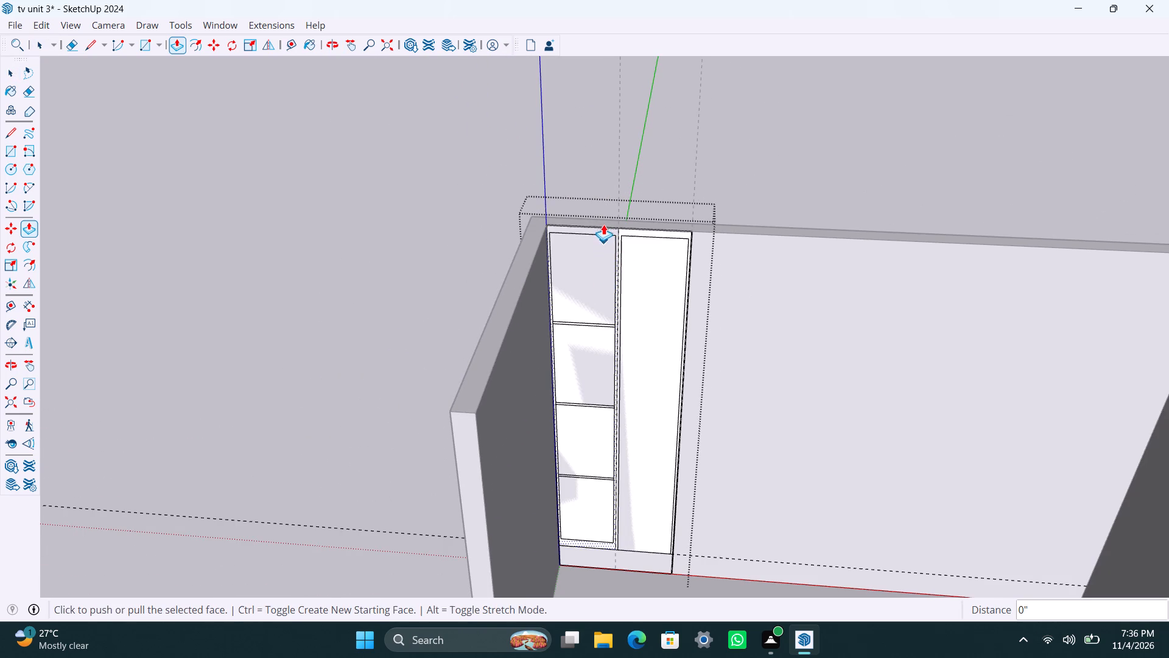
{"action": "left_click", "coordinate": [602, 224]}
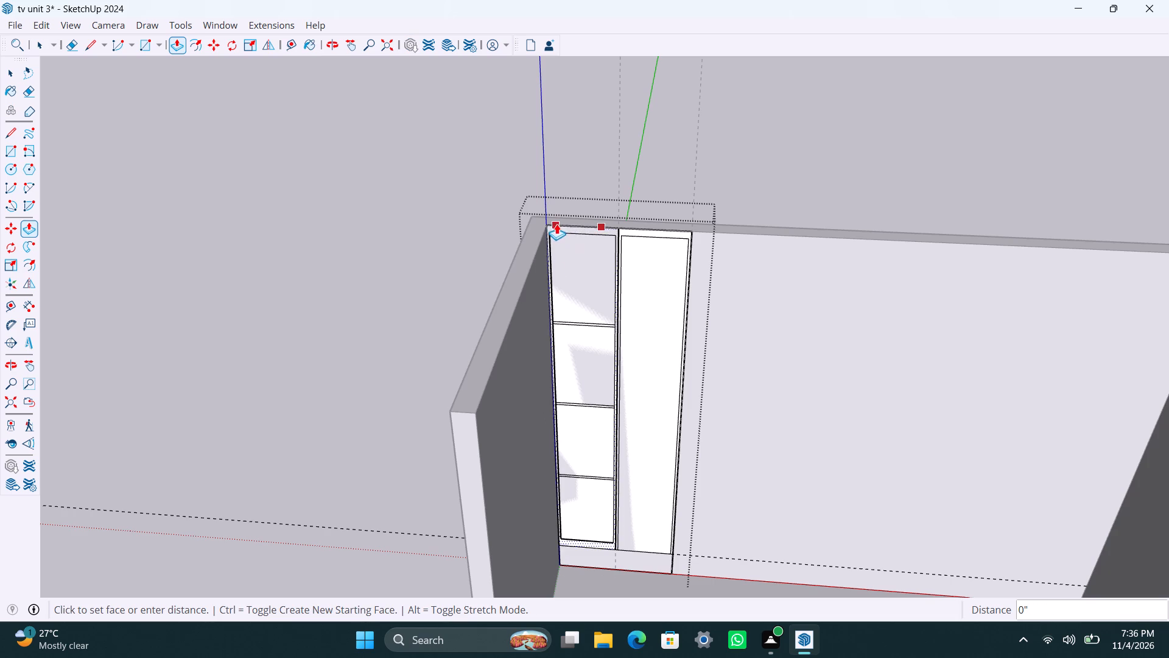
{"action": "type", "text": "1'"}
{"action": "key", "text": "Return"}
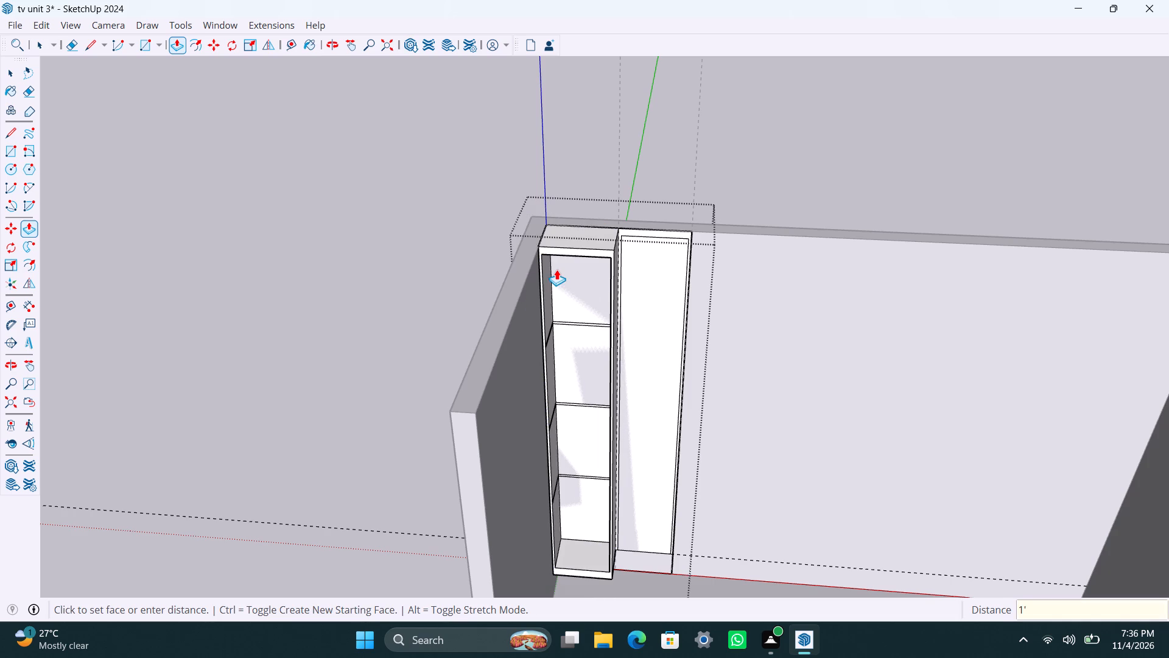
{"action": "key", "text": "space"}
Push/Pull the front face of the compartment's top shelf outward by 11".
{"action": "scroll", "coordinate": [567, 291], "scroll_direction": "up", "scroll_amount": 7}
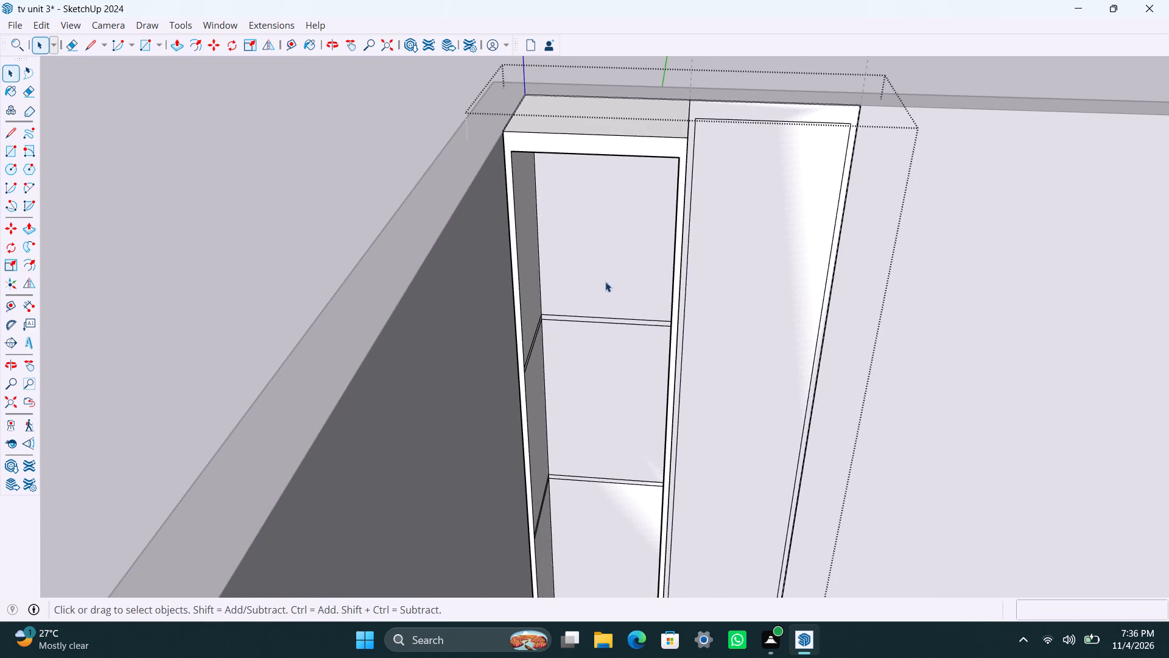
{"action": "scroll", "coordinate": [610, 329], "scroll_direction": "up", "scroll_amount": 1}
{"action": "scroll", "coordinate": [580, 347], "scroll_direction": "down", "scroll_amount": 3}
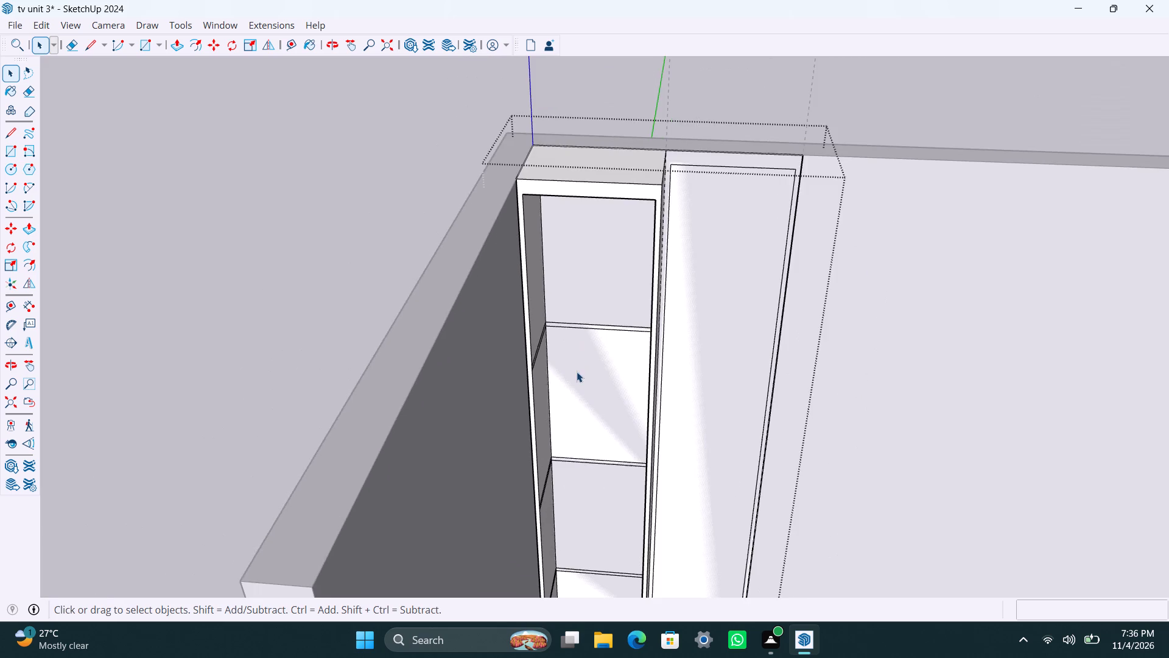
{"action": "middle_click_drag", "start_coordinate": [577, 372], "coordinate": [578, 230], "text": "shift"}
{"action": "scroll", "coordinate": [586, 168], "scroll_direction": "up", "scroll_amount": 7}
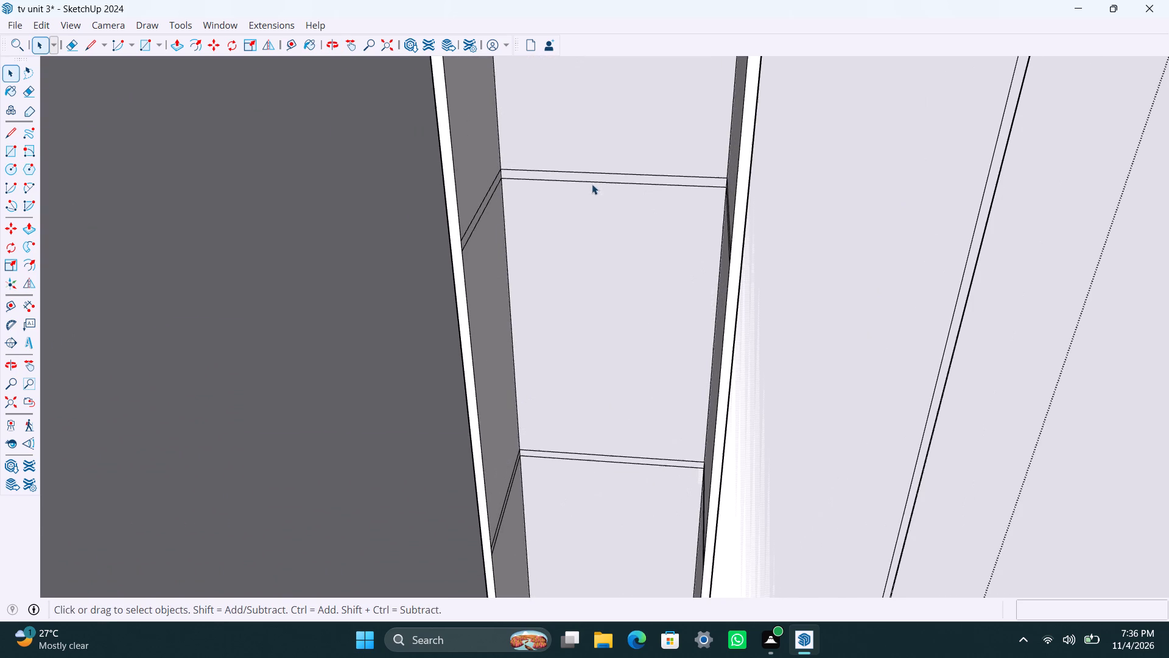
{"action": "left_click", "coordinate": [590, 174]}
{"action": "left_click", "coordinate": [591, 175]}
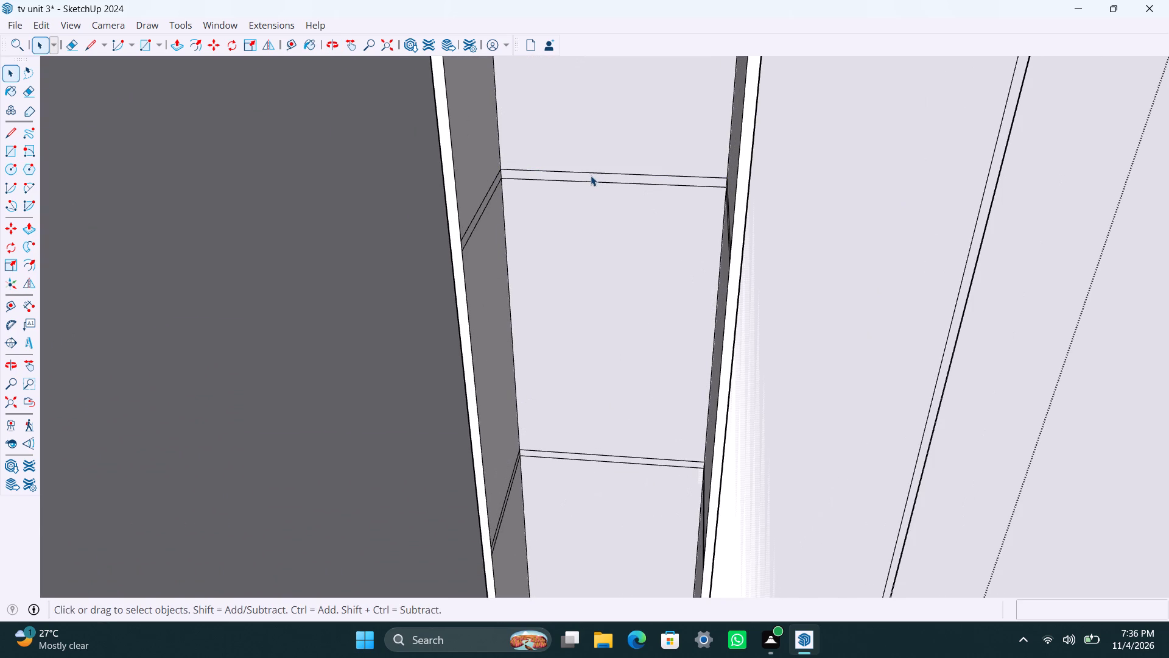
{"action": "key", "text": "p"}
{"action": "left_click", "coordinate": [591, 175]}
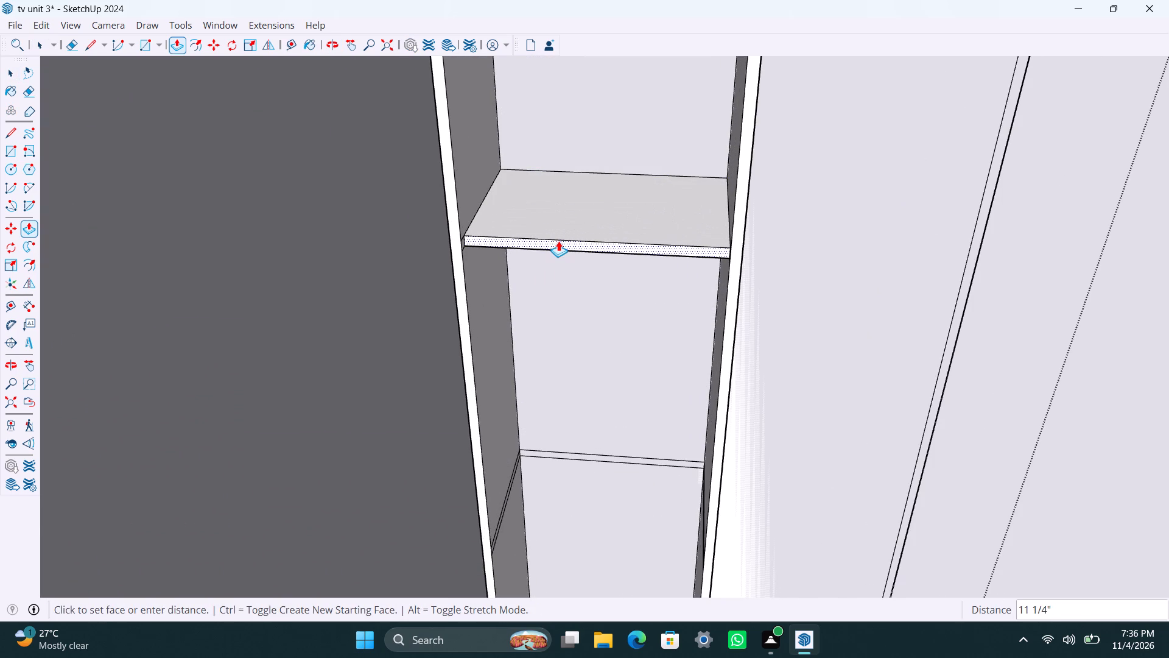
{"action": "type", "text": "11"}
{"action": "key", "text": "apostrophe"}
{"action": "key", "text": "BackSpace"}
{"action": "key", "text": "shift+quotedbl"}
{"action": "key", "text": "Return"}
{"action": "key", "text": "space"}
Repeat the 11" Push/Pull on the front faces of the middle and lowest shelves.
{"action": "left_click", "coordinate": [601, 456]}
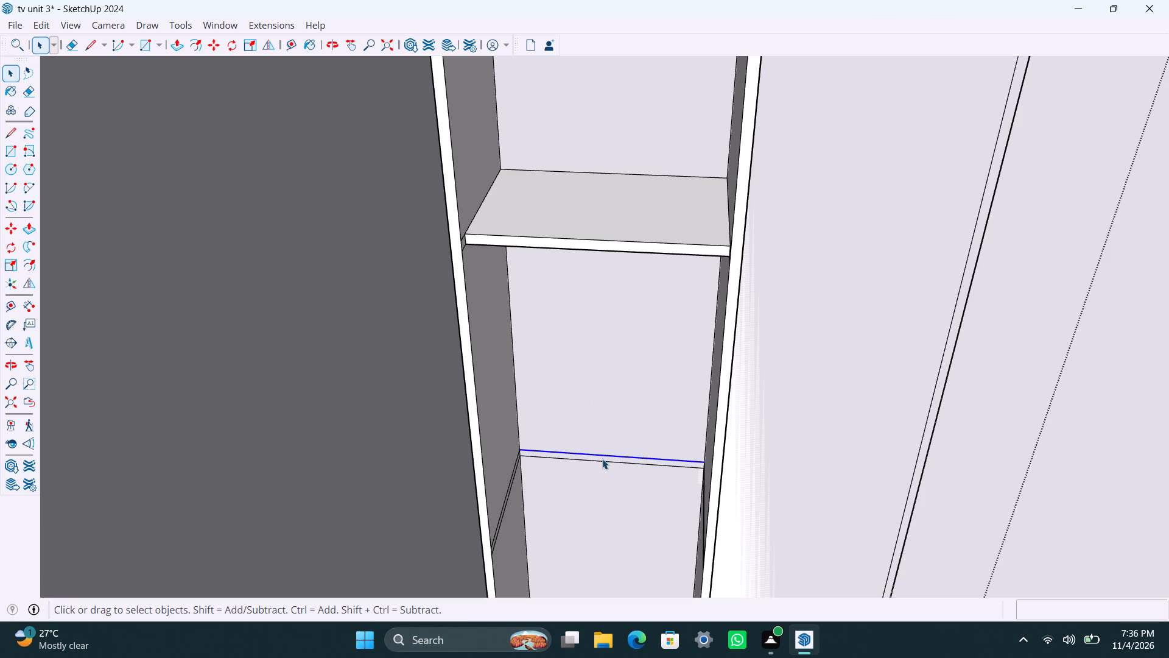
{"action": "left_click", "coordinate": [602, 459]}
{"action": "scroll", "coordinate": [602, 459], "scroll_direction": "up", "scroll_amount": 1}
{"action": "key", "text": "p"}
{"action": "double_click", "coordinate": [602, 459]}
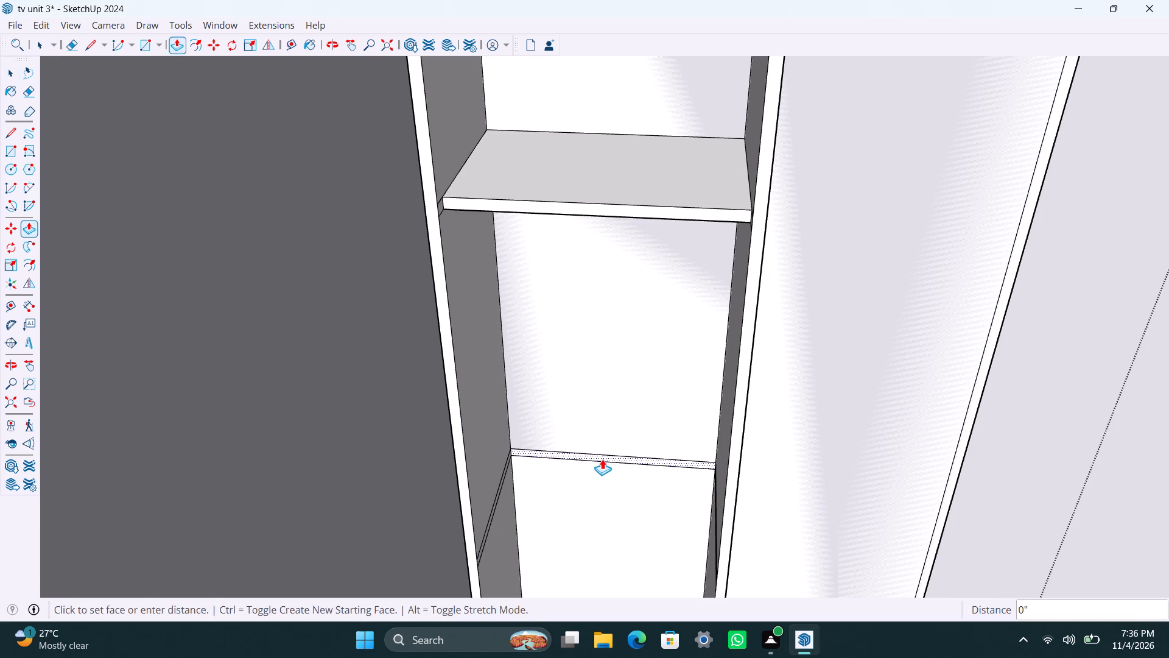
{"action": "scroll", "coordinate": [602, 461], "scroll_direction": "down", "scroll_amount": 8}
{"action": "middle_click_drag", "start_coordinate": [616, 433], "coordinate": [599, 210], "text": "shift"}
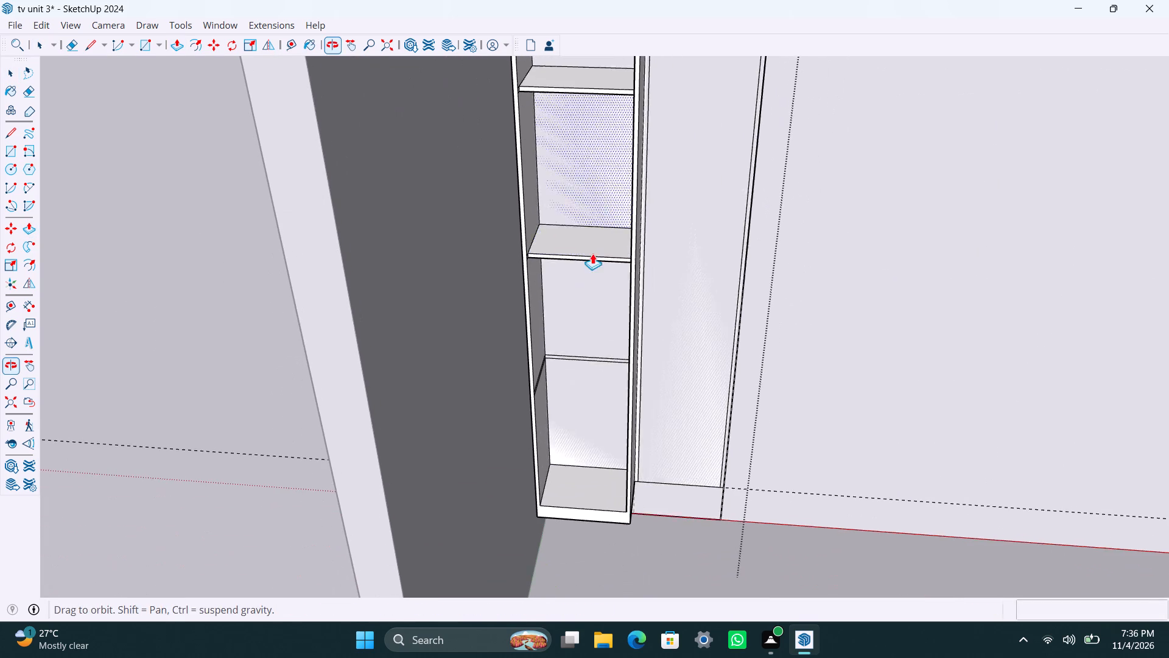
{"action": "scroll", "coordinate": [600, 372], "scroll_direction": "up", "scroll_amount": 3}
{"action": "double_click", "coordinate": [583, 352]}
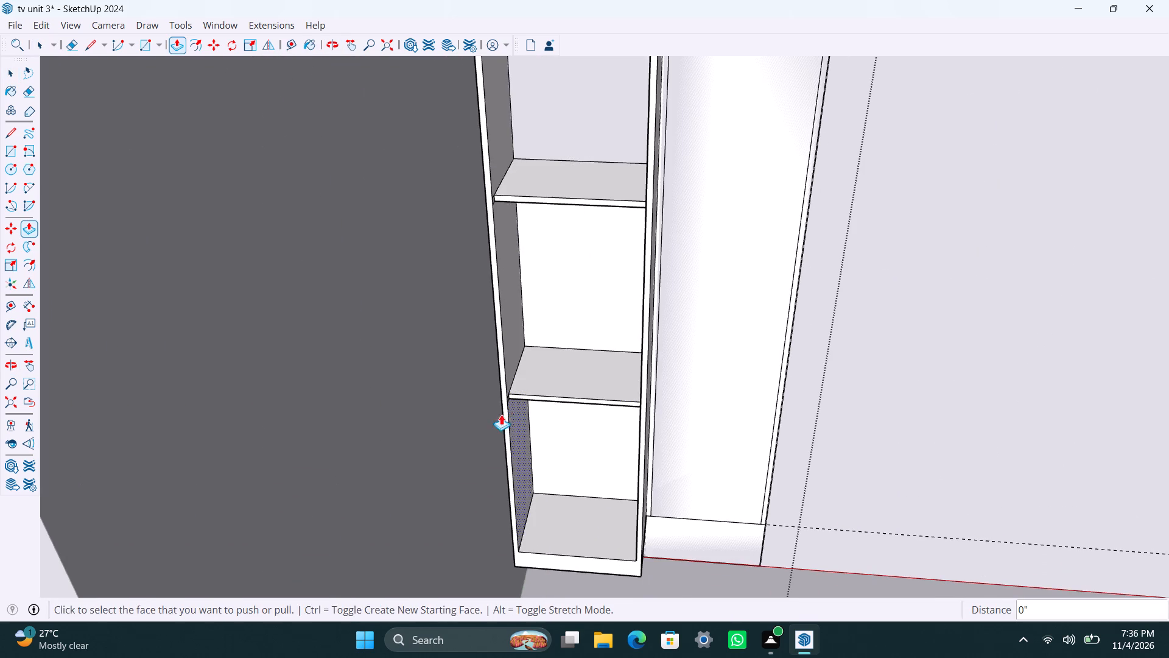
{"action": "key", "text": "space"}
Delete the two leftover edges in front of the lowest shelf on the central divider's inner face.
{"action": "scroll", "coordinate": [518, 422], "scroll_direction": "up", "scroll_amount": 11}
{"action": "scroll", "coordinate": [947, 419], "scroll_direction": "up", "scroll_amount": 4}
{"action": "left_click", "coordinate": [981, 373]}
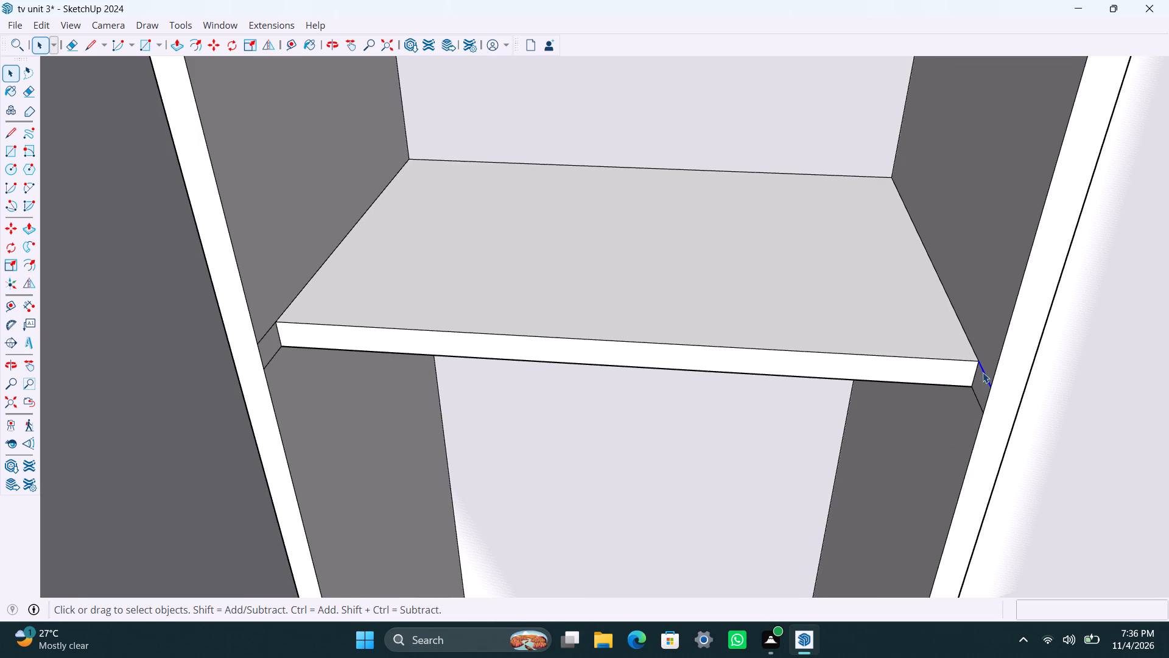
{"action": "key", "text": "Delete"}
{"action": "left_click", "coordinate": [979, 405]}
{"action": "key", "text": "Delete"}
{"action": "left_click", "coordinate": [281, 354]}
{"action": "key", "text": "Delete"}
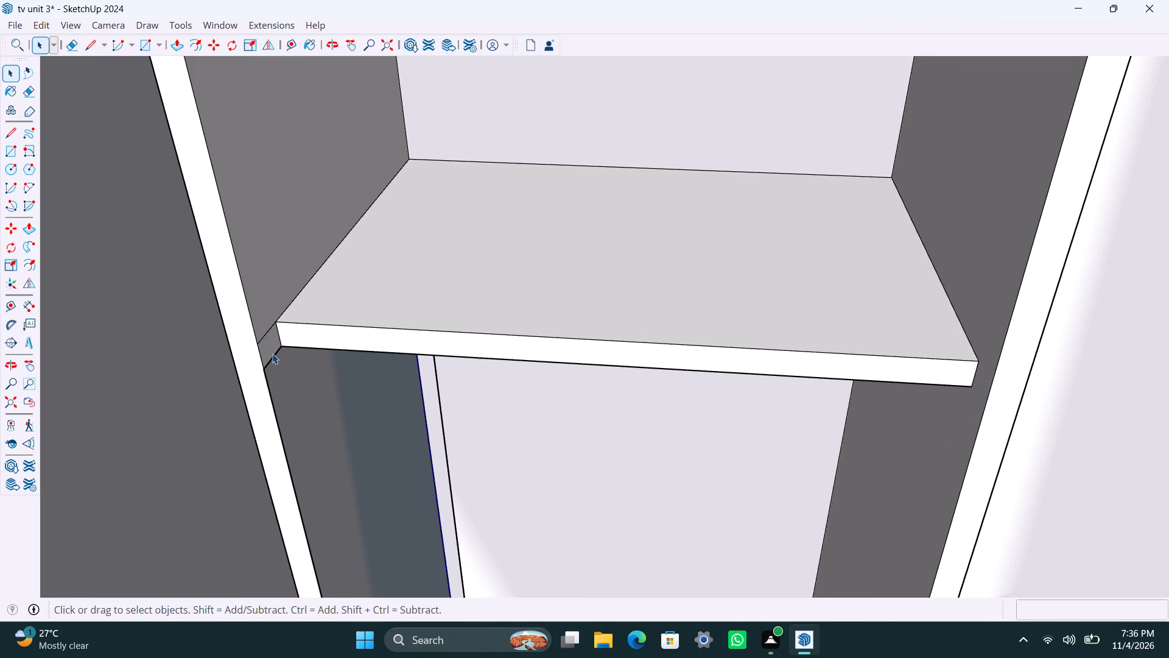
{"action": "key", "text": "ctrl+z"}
Delete the two leftover edges in front of the lowest shelf on the wall-side panel's inner face.
{"action": "left_click", "coordinate": [272, 359]}
{"action": "key", "text": "Delete"}
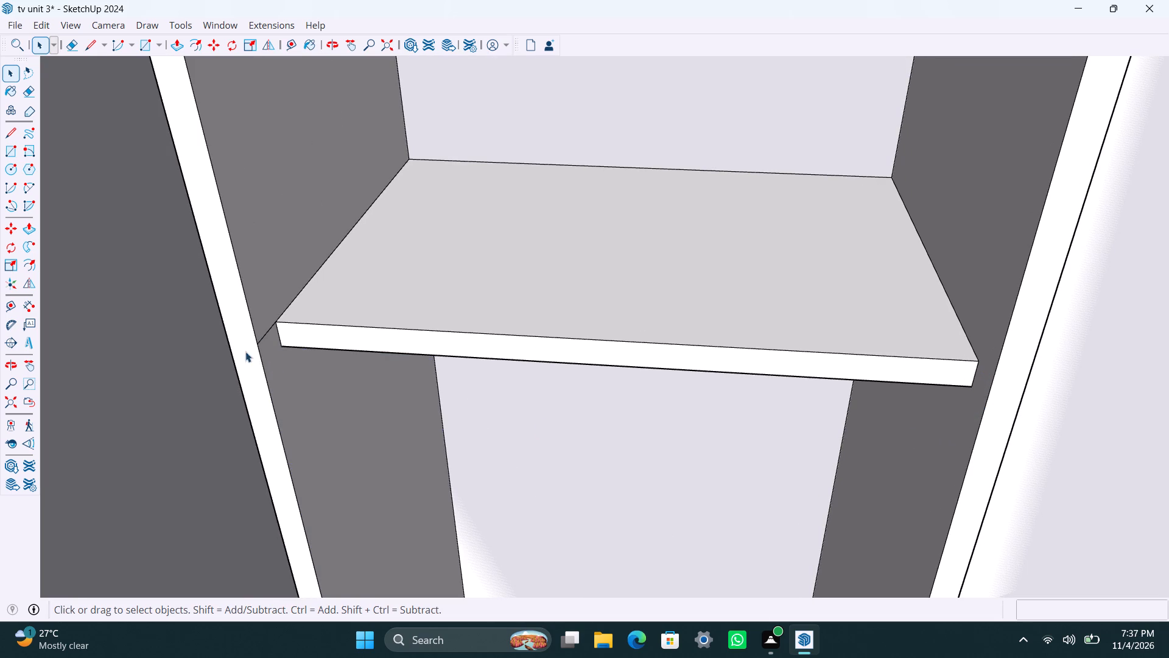
{"action": "left_click", "coordinate": [264, 338]}
{"action": "key", "text": "Delete"}
Delete the two leftover edges in front of the middle shelf on the wall-side panel's inner face.
{"action": "scroll", "coordinate": [286, 301], "scroll_direction": "down", "scroll_amount": 9}
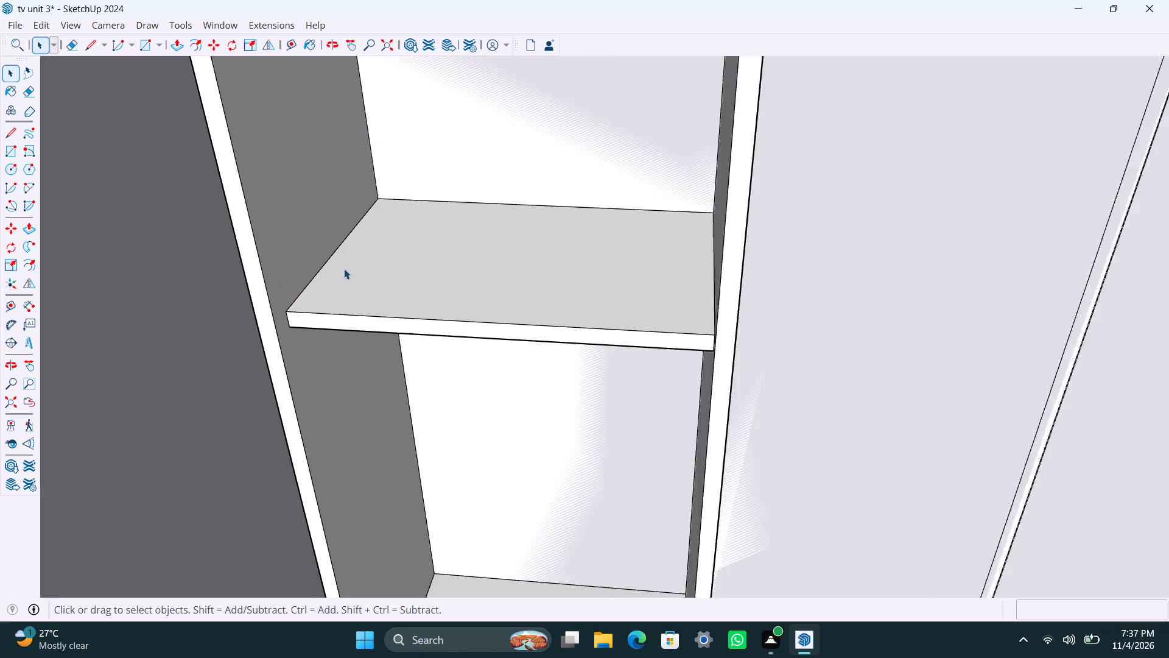
{"action": "scroll", "coordinate": [344, 269], "scroll_direction": "down", "scroll_amount": 1}
{"action": "scroll", "coordinate": [351, 189], "scroll_direction": "down", "scroll_amount": 5}
{"action": "middle_click_drag", "start_coordinate": [399, 278], "coordinate": [441, 467]}
{"action": "scroll", "coordinate": [360, 302], "scroll_direction": "up", "scroll_amount": 6}
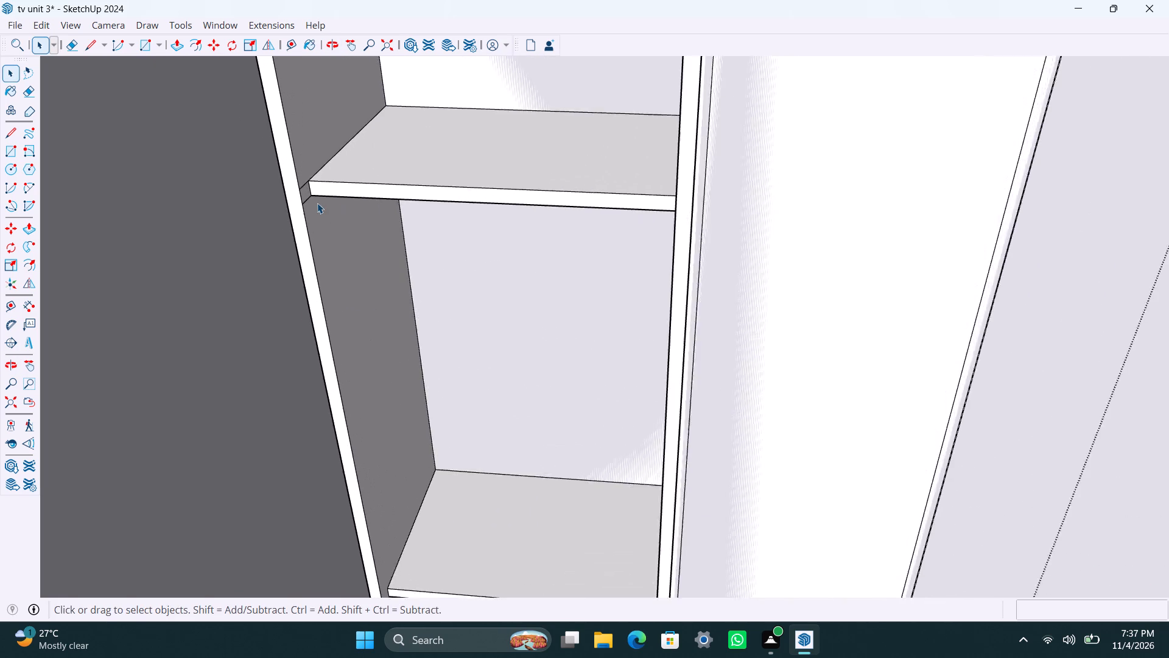
{"action": "scroll", "coordinate": [317, 203], "scroll_direction": "up", "scroll_amount": 7}
{"action": "left_click", "coordinate": [297, 199]}
{"action": "key", "text": "Delete"}
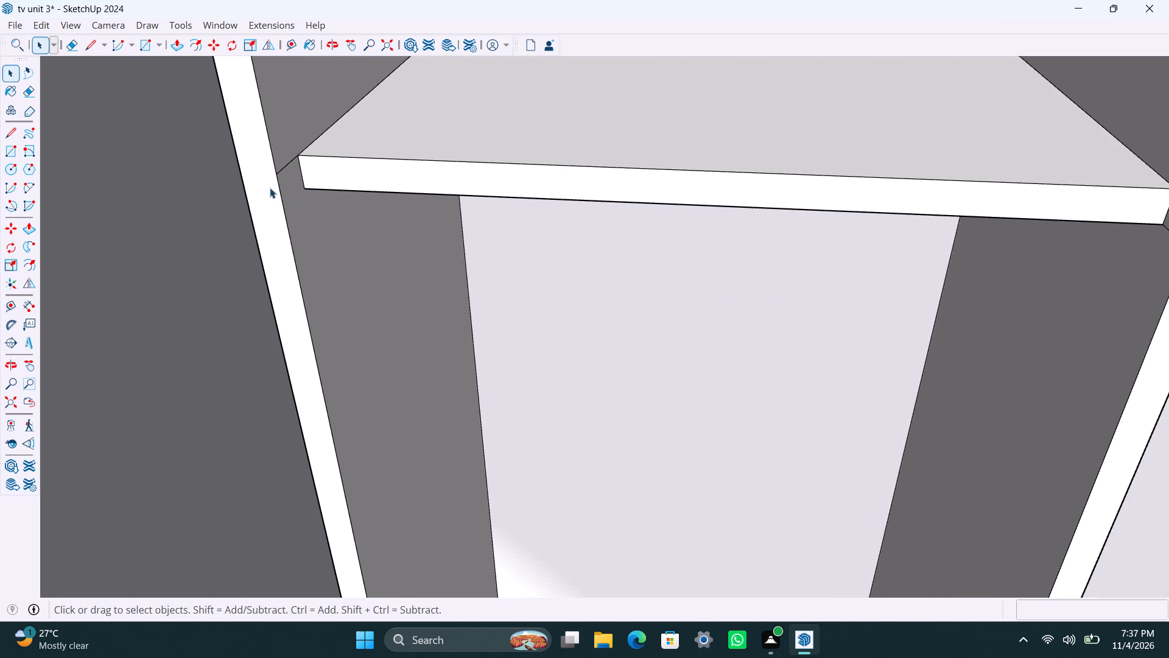
{"action": "left_click", "coordinate": [288, 163]}
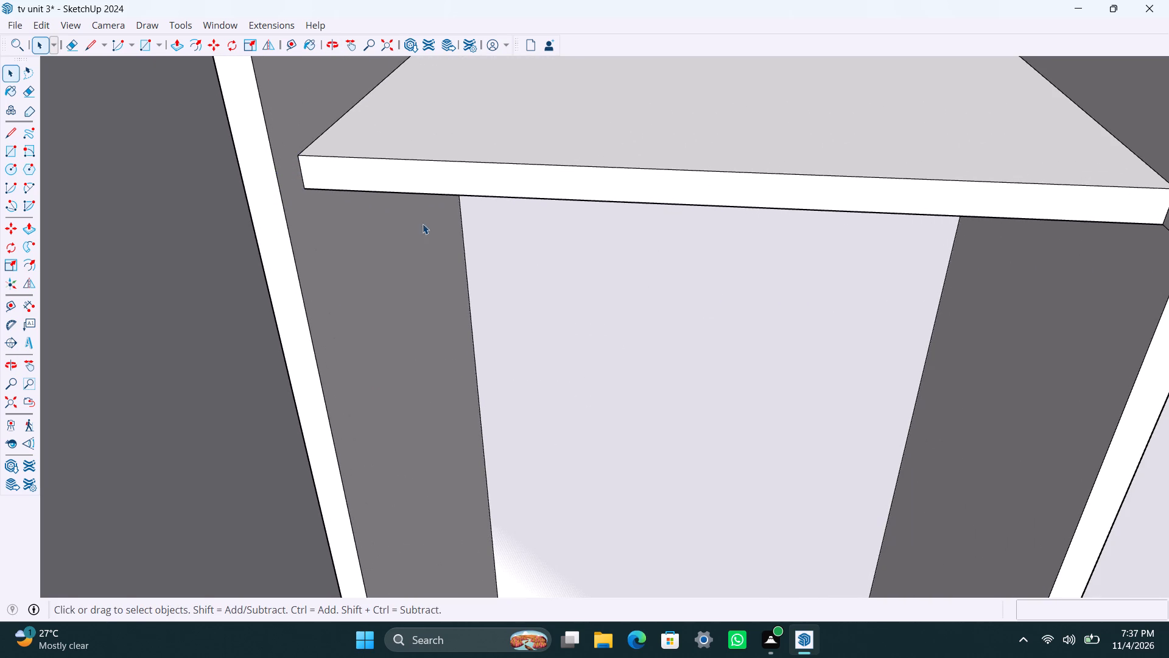
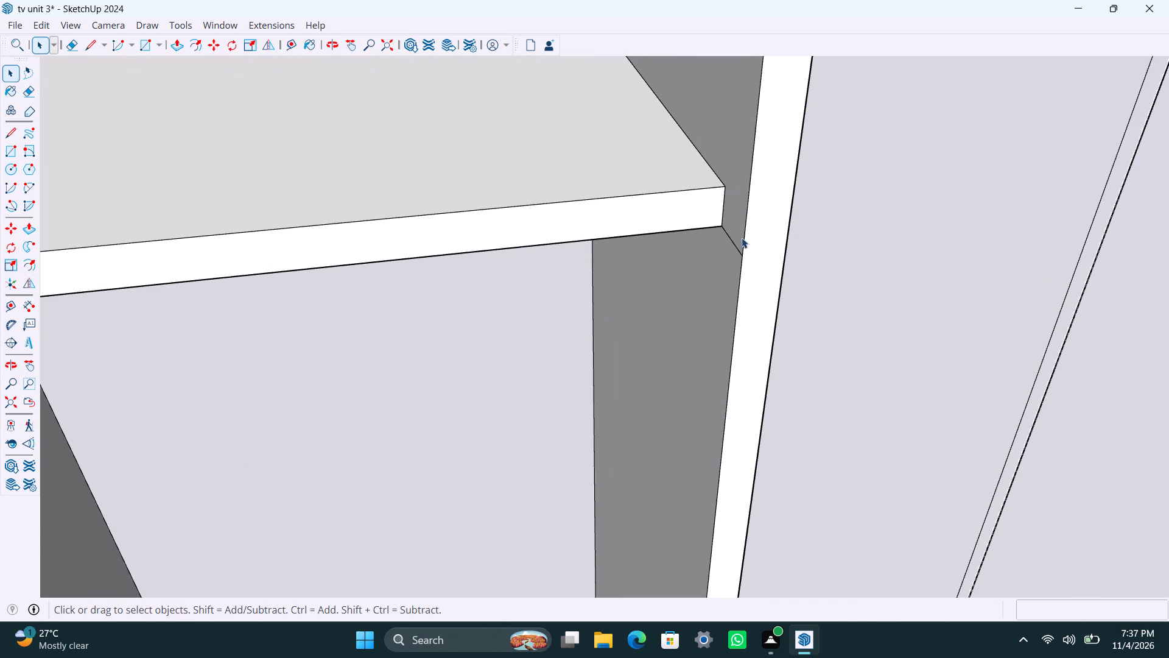
Delete the remaining leftover edge in front of the middle shelf on the central divider's inner face.
{"action": "left_click", "coordinate": [732, 242]}
{"action": "key", "text": "Delete"}
Delete the two leftover edges in front of the upper shelf on the wall-side panel's inner face.
{"action": "scroll", "coordinate": [558, 257], "scroll_direction": "down", "scroll_amount": 3}
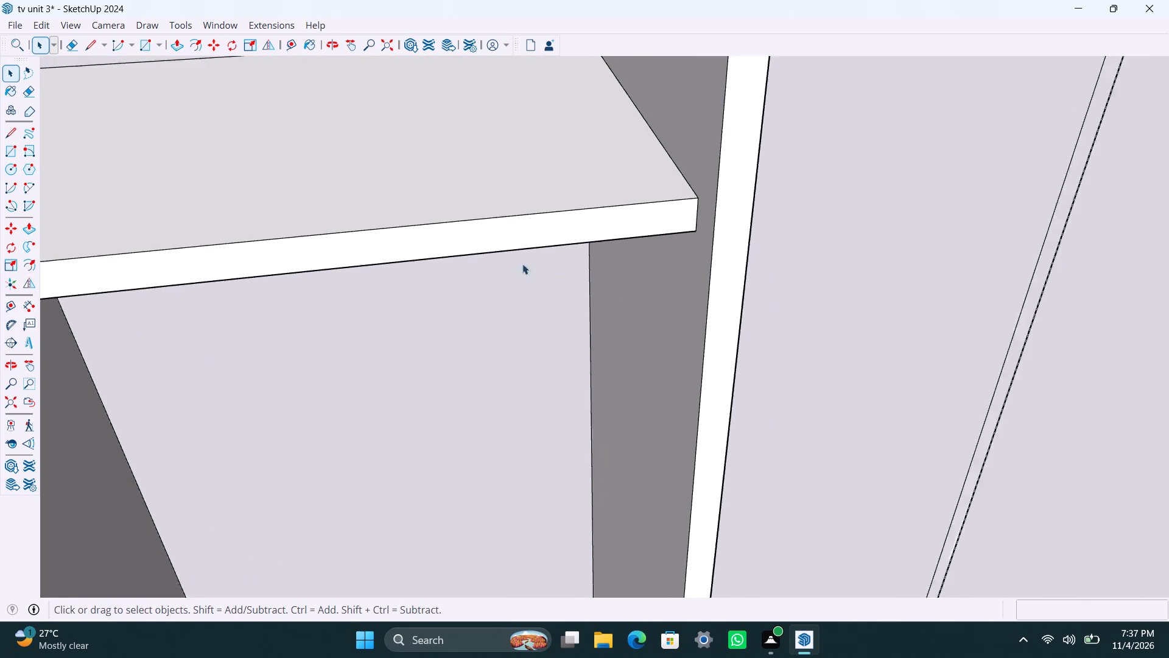
{"action": "scroll", "coordinate": [522, 264], "scroll_direction": "down", "scroll_amount": 20}
{"action": "scroll", "coordinate": [522, 264], "scroll_direction": "down", "scroll_amount": 1}
{"action": "scroll", "coordinate": [410, 277], "scroll_direction": "down", "scroll_amount": 4}
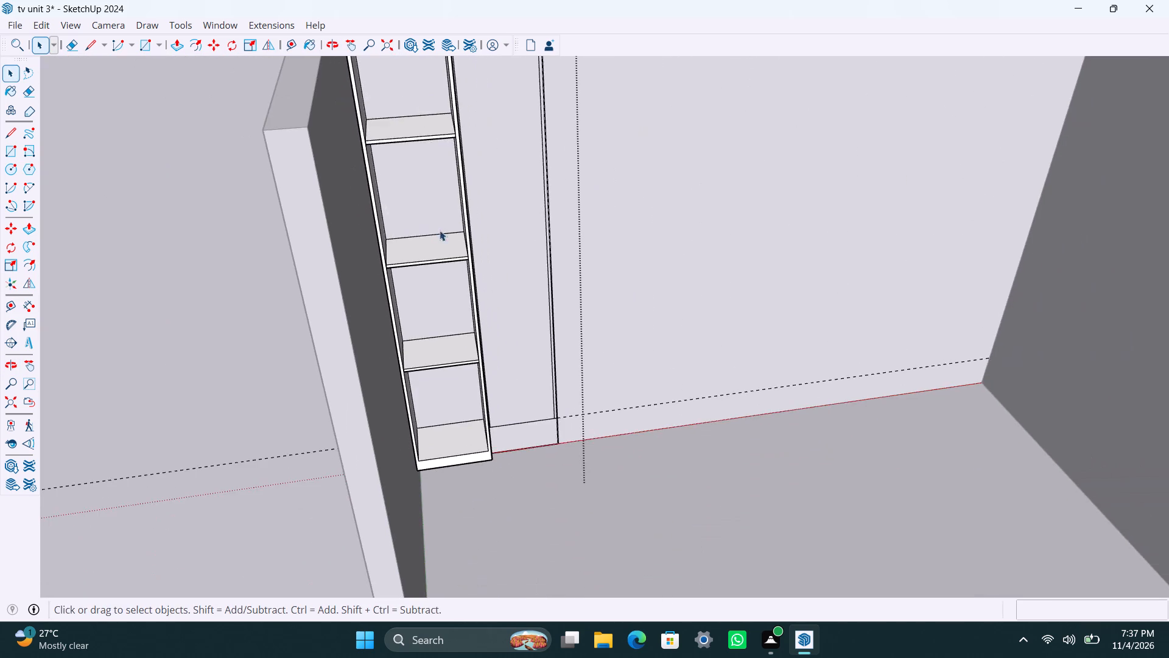
{"action": "middle_click_drag", "start_coordinate": [444, 239], "coordinate": [448, 324], "text": "shift"}
{"action": "scroll", "coordinate": [397, 269], "scroll_direction": "up", "scroll_amount": 4}
{"action": "middle_click_drag", "start_coordinate": [397, 265], "coordinate": [251, 264]}
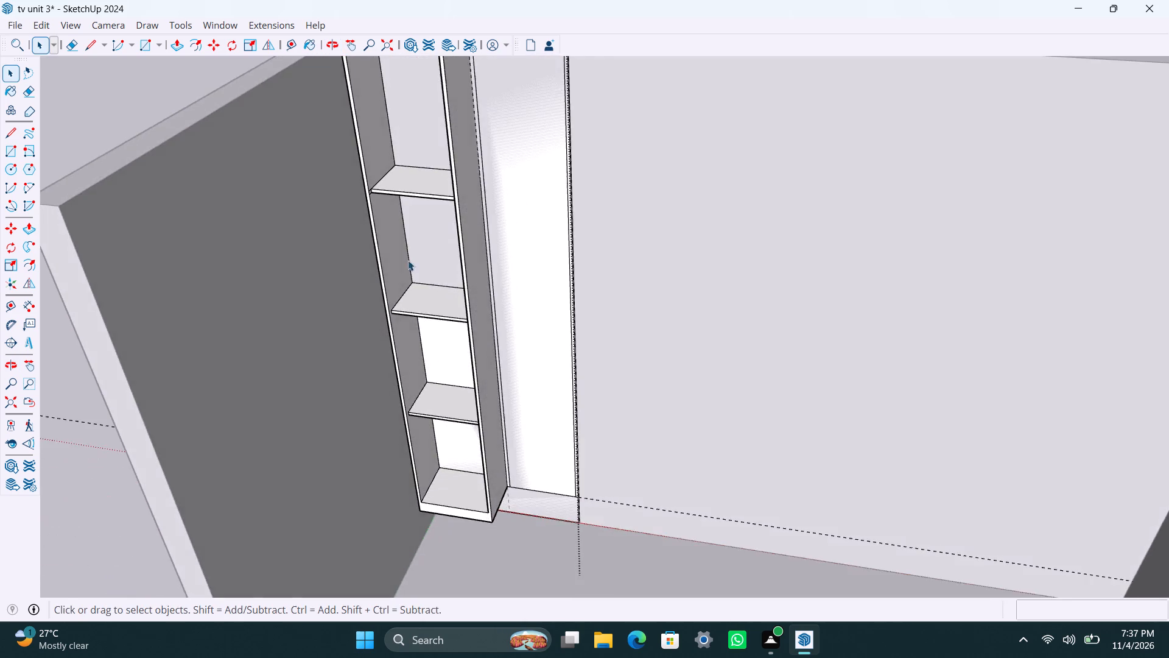
{"action": "scroll", "coordinate": [414, 249], "scroll_direction": "up", "scroll_amount": 20}
{"action": "scroll", "coordinate": [414, 249], "scroll_direction": "up", "scroll_amount": 3}
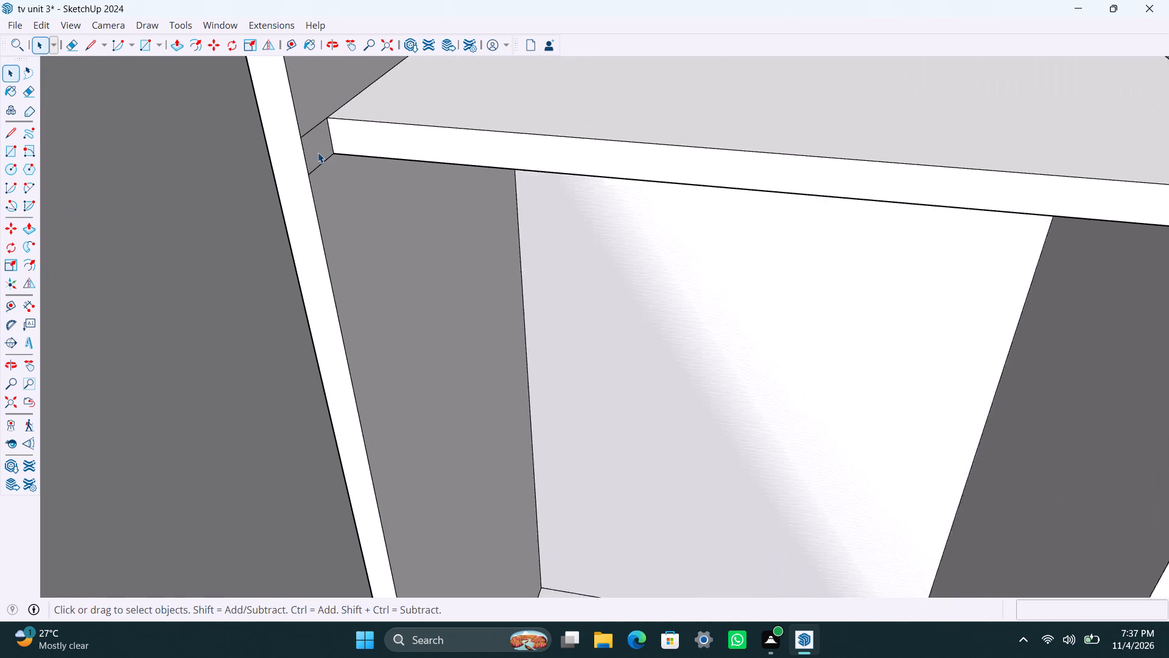
{"action": "scroll", "coordinate": [318, 152], "scroll_direction": "up", "scroll_amount": 3}
{"action": "left_click", "coordinate": [306, 121]}
{"action": "key", "text": "Delete"}
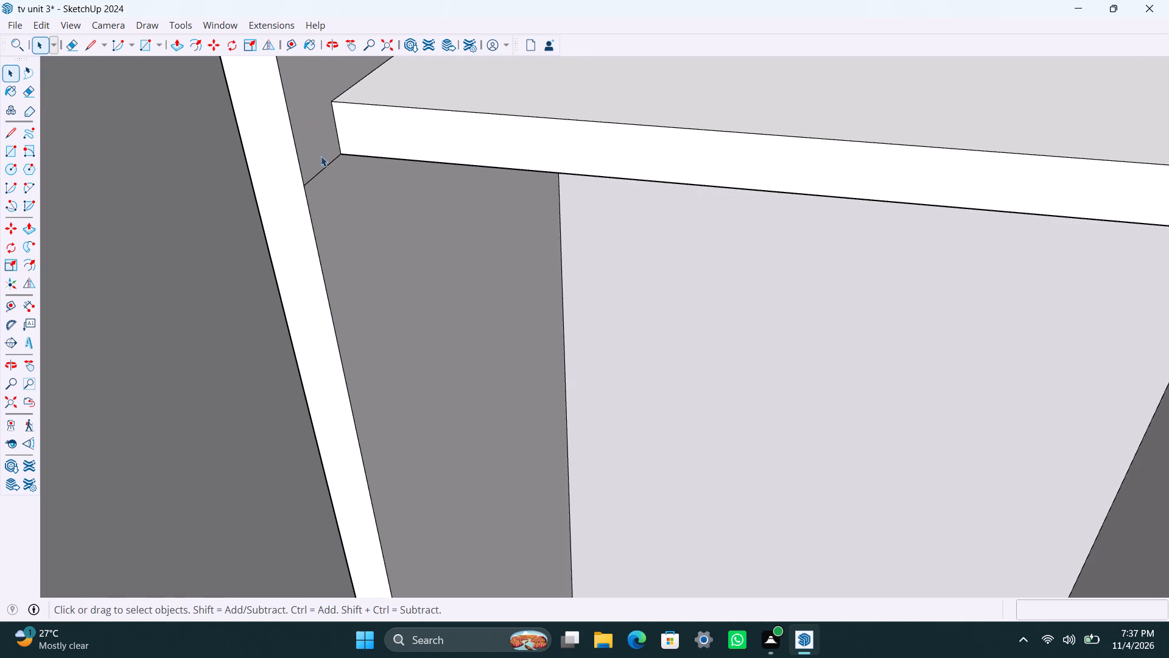
{"action": "left_click", "coordinate": [318, 176]}
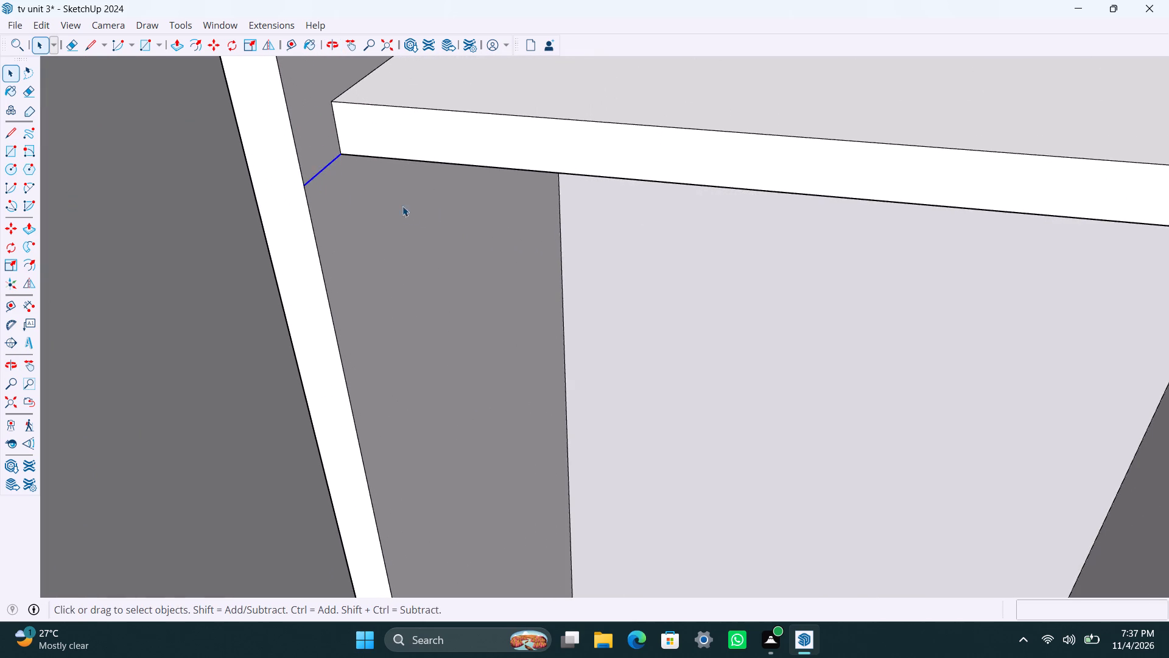
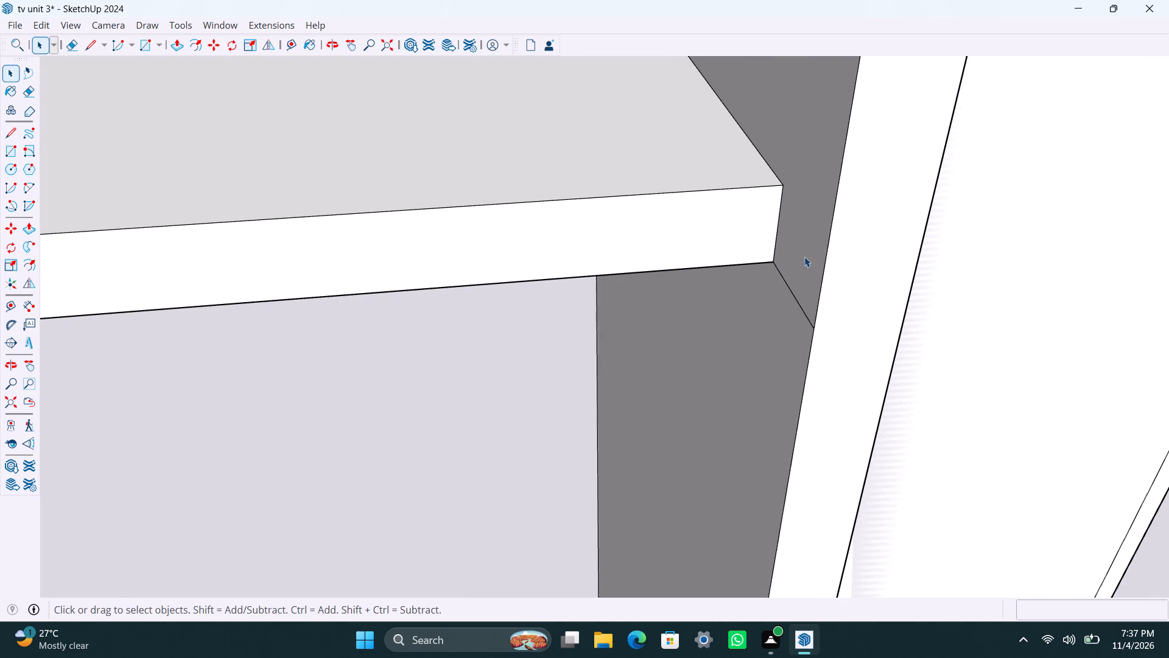
Delete the leftover edge in front of the upper shelf on the central divider's inner face.
{"action": "left_click", "coordinate": [797, 302]}
{"action": "key", "text": "Delete"}
Save the TV unit 3 model with the cleaned-up shelves.
{"action": "scroll", "coordinate": [616, 281], "scroll_direction": "down", "scroll_amount": 12}
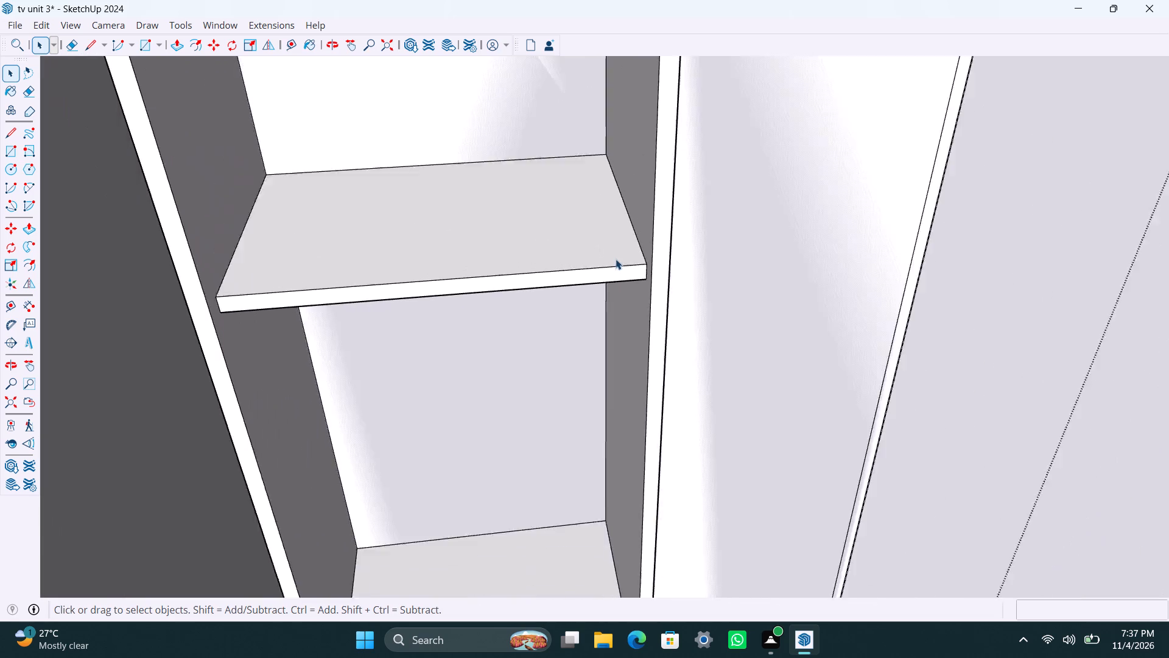
{"action": "scroll", "coordinate": [616, 259], "scroll_direction": "down", "scroll_amount": 12}
{"action": "middle_click_drag", "start_coordinate": [698, 311], "coordinate": [674, 319], "text": "shift"}
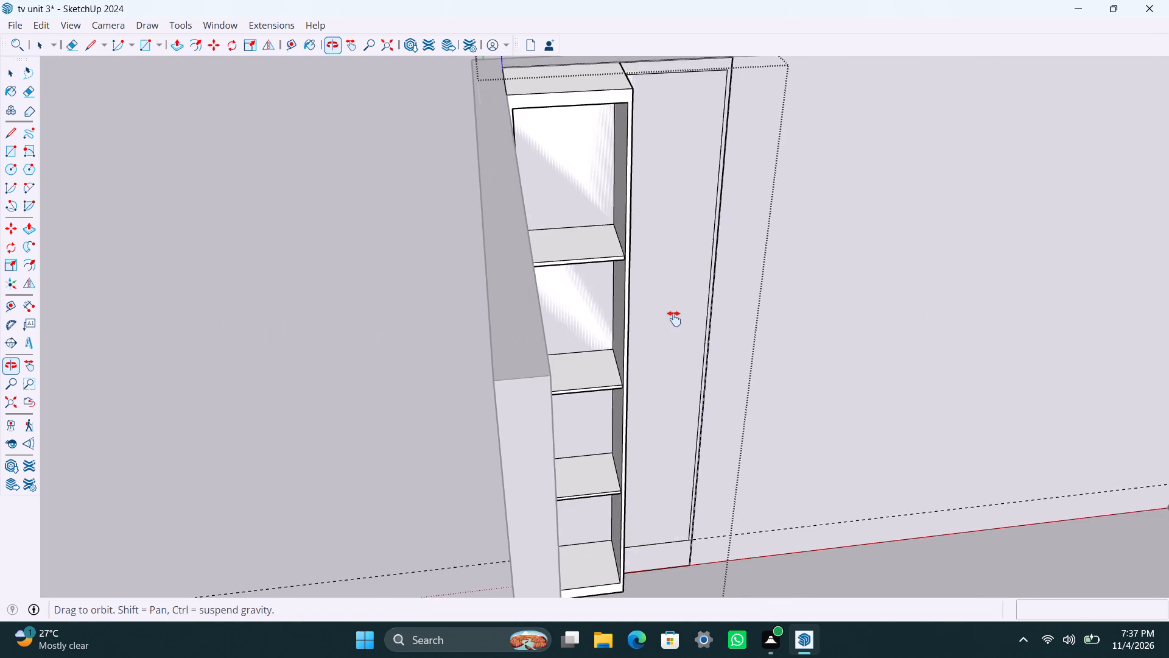
{"action": "middle_click_drag", "start_coordinate": [674, 319], "coordinate": [513, 326], "text": "shift"}
{"action": "scroll", "coordinate": [467, 316], "scroll_direction": "up", "scroll_amount": 2}
{"action": "key", "text": "ctrl+s"}
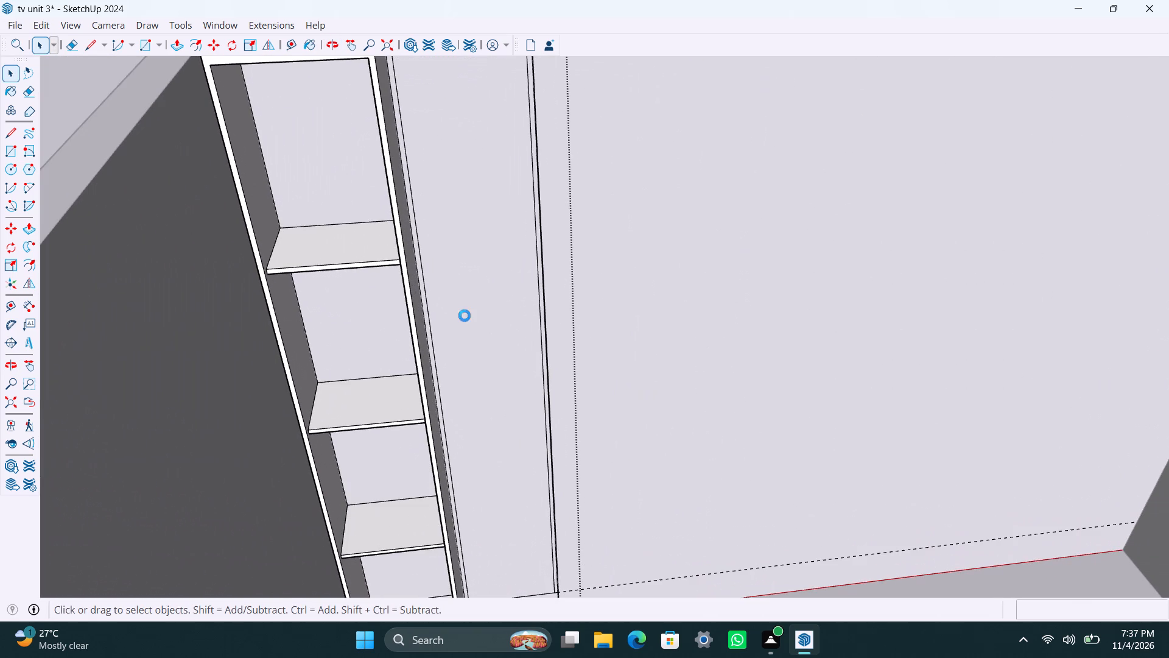
{"action": "scroll", "coordinate": [464, 314], "scroll_direction": "down", "scroll_amount": 2}
{"action": "key", "text": "ctrl+s"}
{"action": "scroll", "coordinate": [544, 315], "scroll_direction": "down", "scroll_amount": 5}
Close the cabinet group's editing context and return to the whole model.
{"action": "left_click", "coordinate": [656, 303]}
{"action": "scroll", "coordinate": [448, 286], "scroll_direction": "down", "scroll_amount": 5}
{"action": "scroll", "coordinate": [521, 321], "scroll_direction": "down", "scroll_amount": 4}
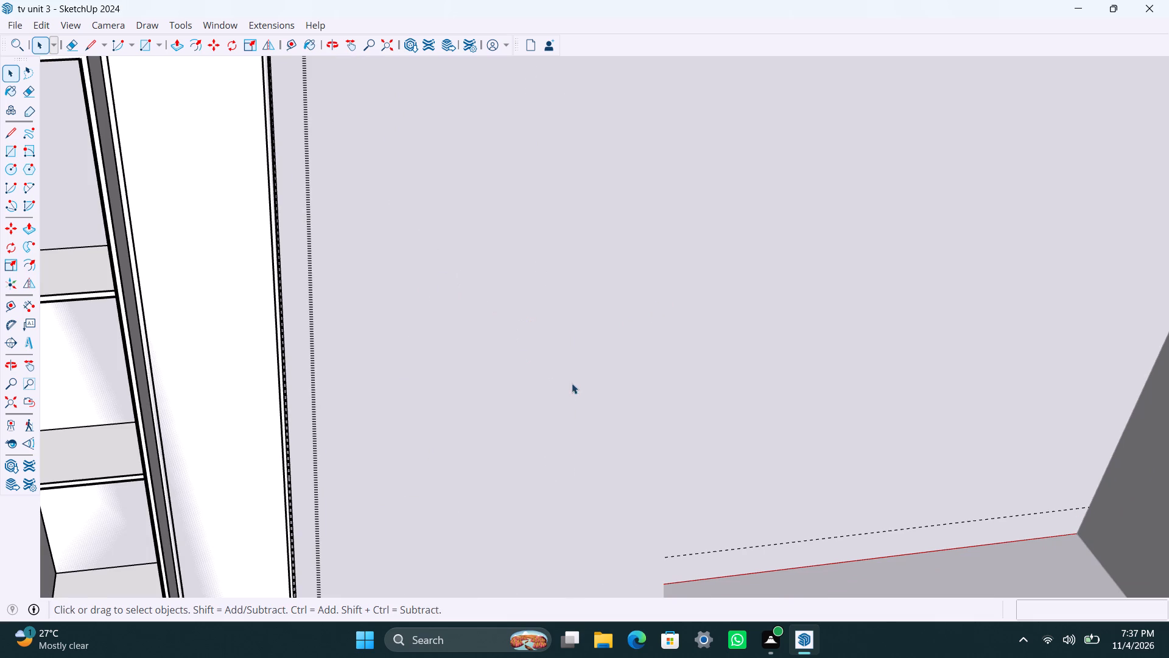
{"action": "scroll", "coordinate": [560, 381], "scroll_direction": "down", "scroll_amount": 9}
{"action": "scroll", "coordinate": [577, 392], "scroll_direction": "up", "scroll_amount": 3}
{"action": "scroll", "coordinate": [577, 392], "scroll_direction": "down", "scroll_amount": 3}
Minimize the model window.
{"action": "left_click", "coordinate": [1073, 7]}
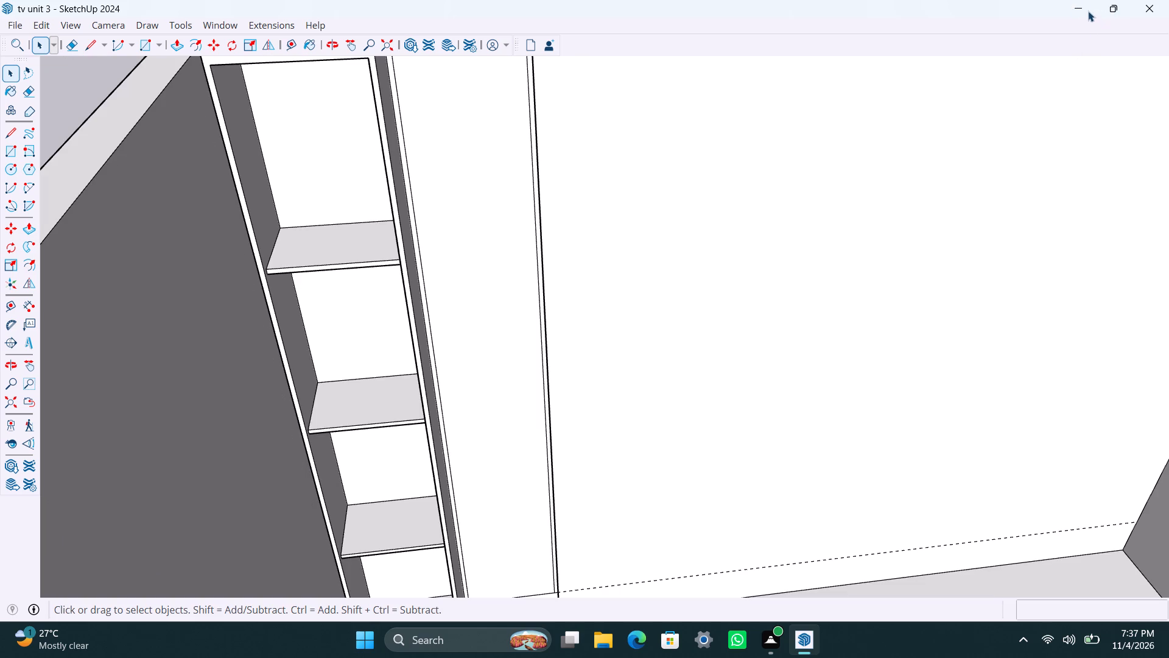
{"action": "left_click", "coordinate": [1079, 8]}
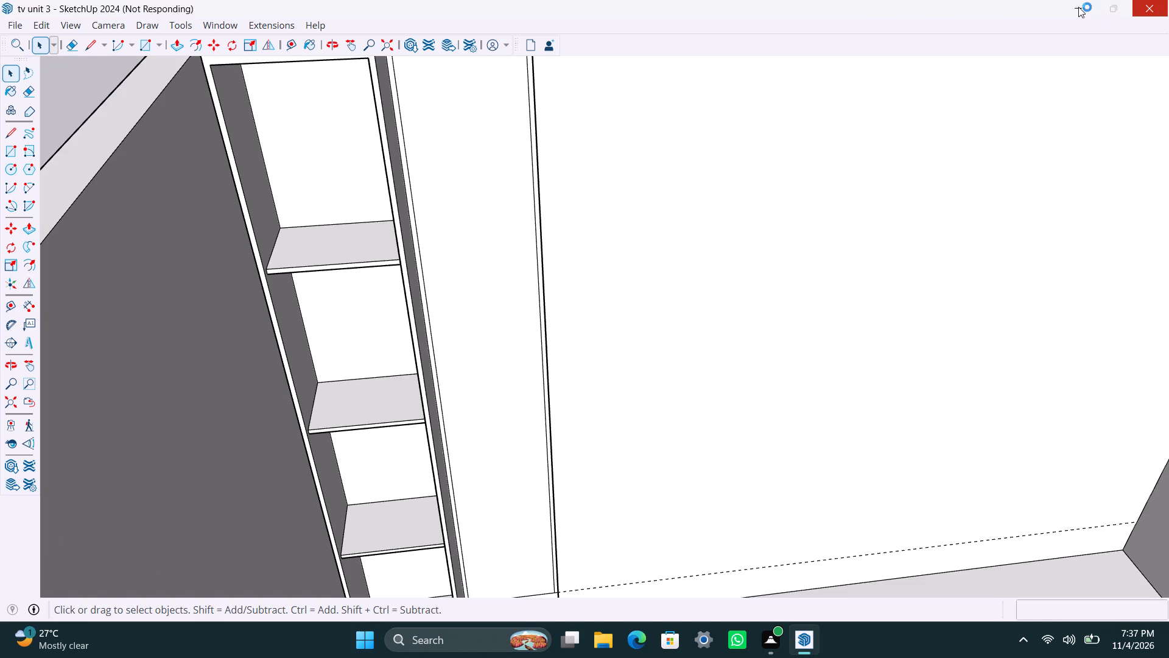
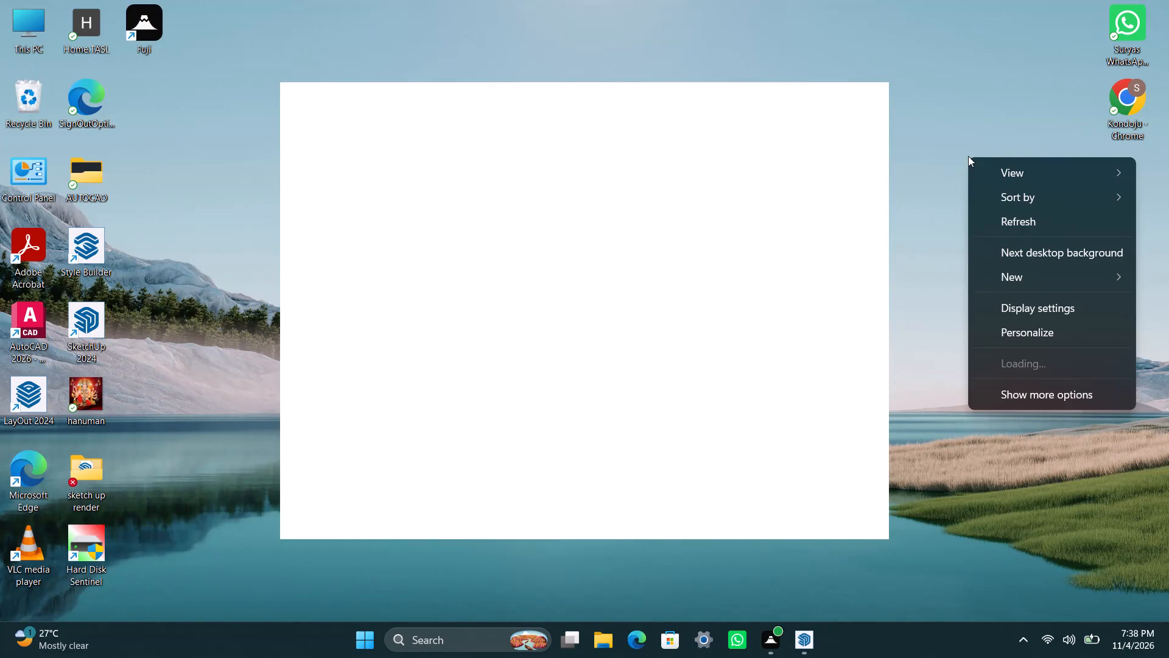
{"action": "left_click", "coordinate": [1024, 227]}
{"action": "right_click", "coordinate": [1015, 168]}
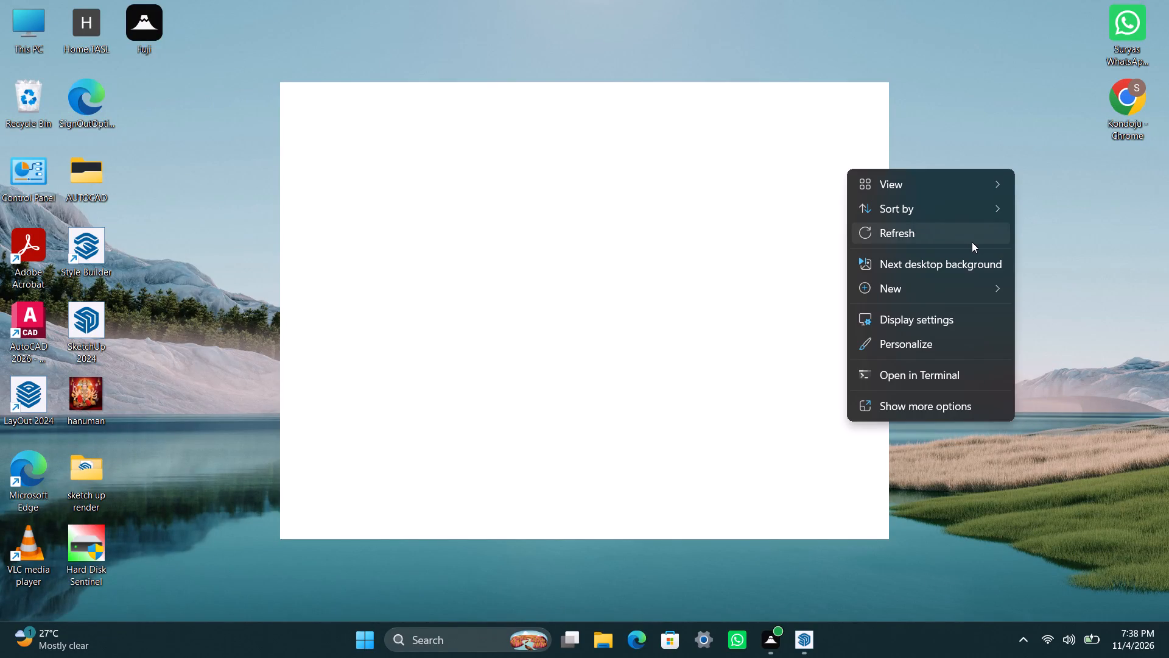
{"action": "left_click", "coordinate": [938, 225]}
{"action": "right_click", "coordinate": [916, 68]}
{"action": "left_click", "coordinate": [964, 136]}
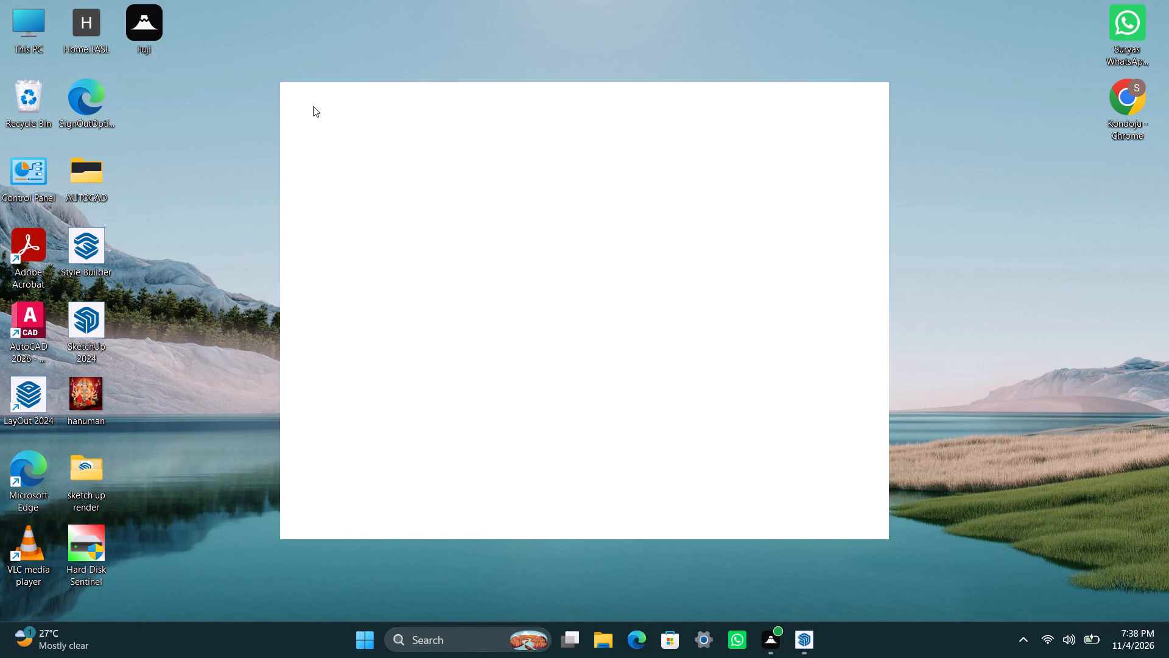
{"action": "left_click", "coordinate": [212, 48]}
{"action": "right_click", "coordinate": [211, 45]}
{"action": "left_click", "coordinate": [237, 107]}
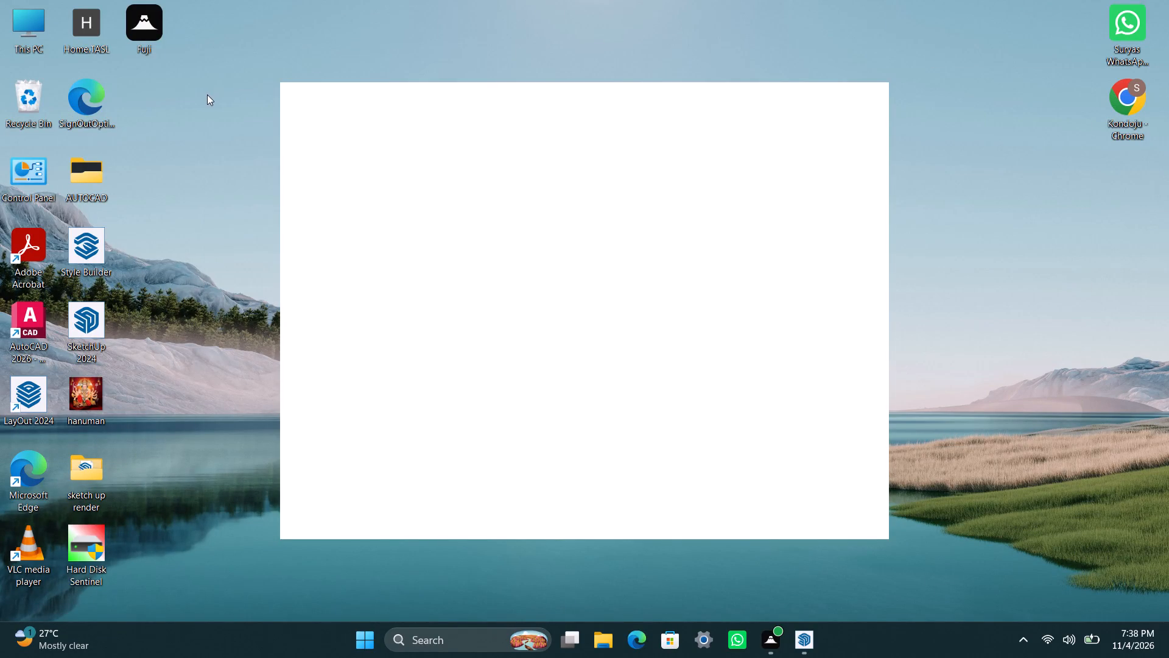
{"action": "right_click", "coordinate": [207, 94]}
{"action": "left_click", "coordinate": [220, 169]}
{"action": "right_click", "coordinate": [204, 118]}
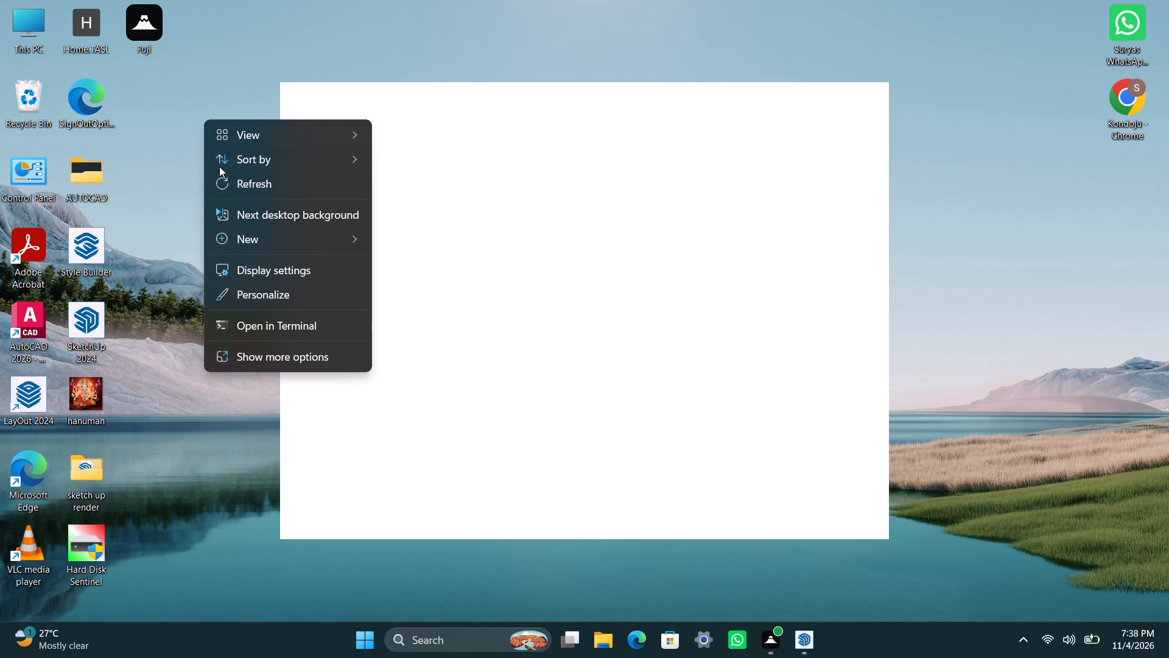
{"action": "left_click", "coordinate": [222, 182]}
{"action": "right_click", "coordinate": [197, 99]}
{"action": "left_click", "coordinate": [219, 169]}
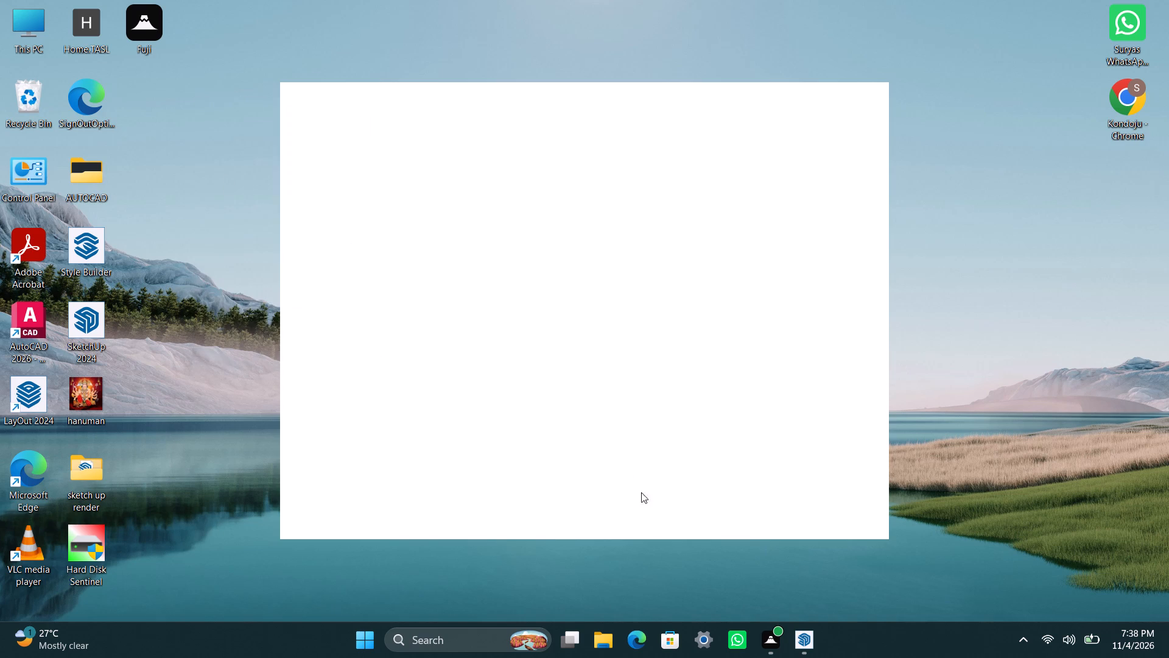
Switch back to the TV unit 3 model in SketchUp.
{"action": "left_click", "coordinate": [798, 635]}
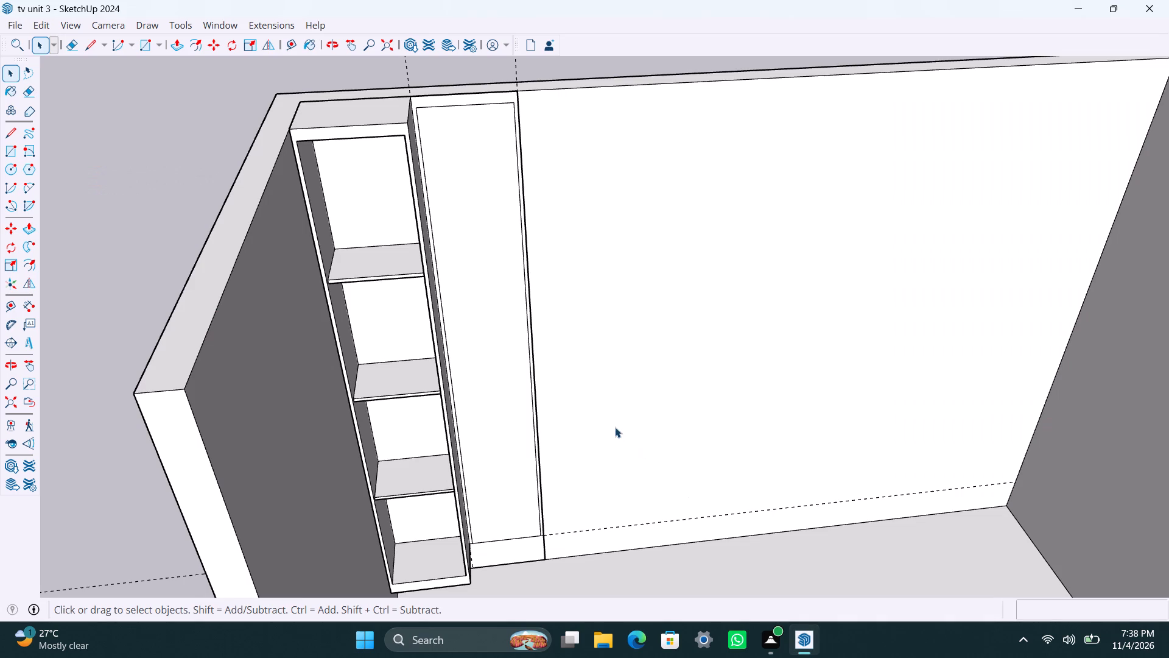
Open the cabinet group for editing at the top of the flat bay beside the shelved column.
{"action": "scroll", "coordinate": [447, 305], "scroll_direction": "down", "scroll_amount": 4}
{"action": "scroll", "coordinate": [561, 365], "scroll_direction": "down", "scroll_amount": 3}
{"action": "middle_click_drag", "start_coordinate": [534, 399], "coordinate": [424, 328], "text": "shift"}
{"action": "scroll", "coordinate": [420, 381], "scroll_direction": "up", "scroll_amount": 4}
{"action": "middle_click_drag", "start_coordinate": [410, 379], "coordinate": [339, 380]}
{"action": "scroll", "coordinate": [355, 342], "scroll_direction": "down", "scroll_amount": 3}
{"action": "middle_click_drag", "start_coordinate": [398, 328], "coordinate": [415, 385]}
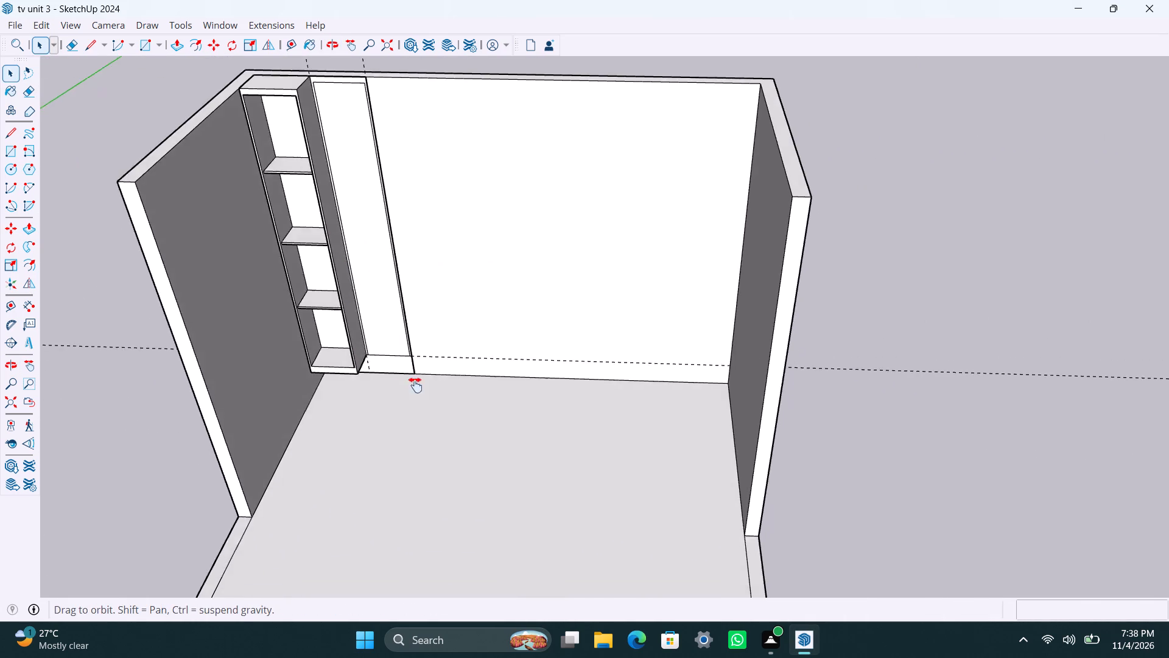
{"action": "middle_click_drag", "start_coordinate": [415, 385], "coordinate": [426, 440]}
{"action": "scroll", "coordinate": [328, 268], "scroll_direction": "up", "scroll_amount": 6}
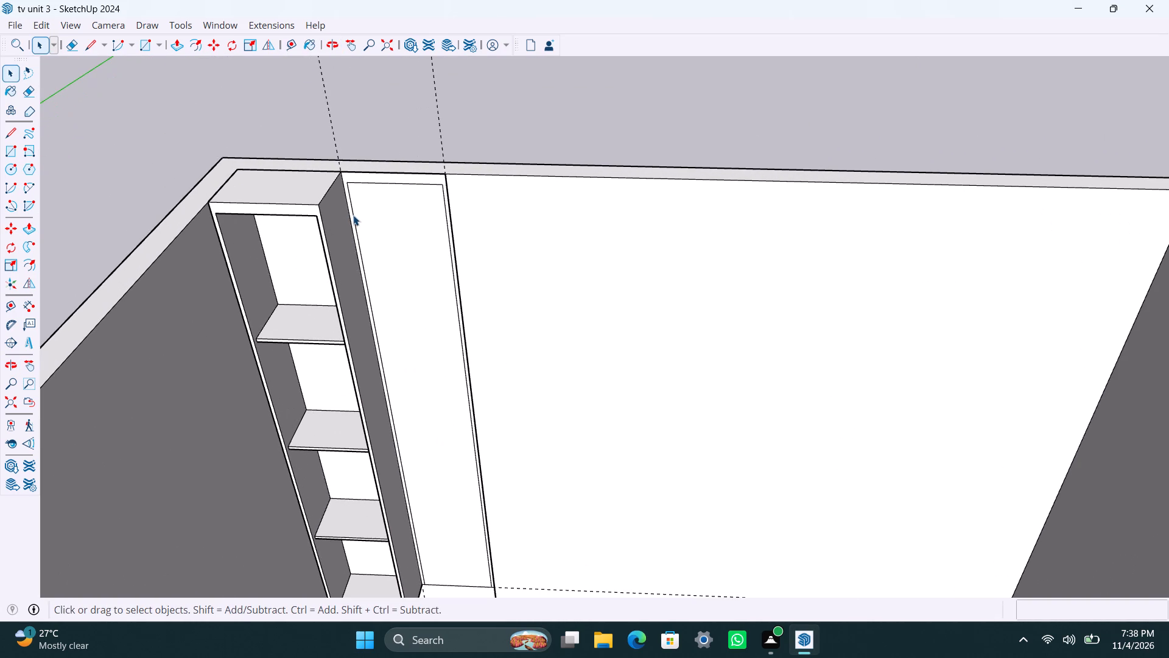
{"action": "scroll", "coordinate": [373, 216], "scroll_direction": "up", "scroll_amount": 2}
{"action": "middle_click_drag", "start_coordinate": [370, 239], "coordinate": [391, 219]}
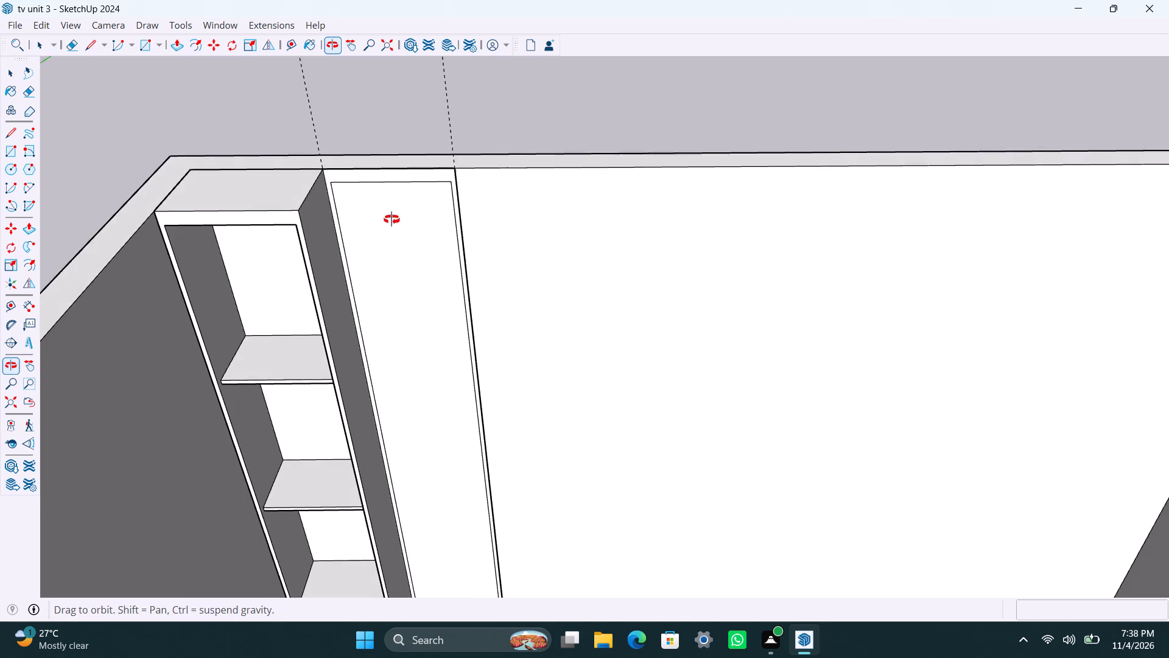
{"action": "middle_click_drag", "start_coordinate": [391, 219], "coordinate": [387, 191]}
{"action": "scroll", "coordinate": [347, 197], "scroll_direction": "up", "scroll_amount": 4}
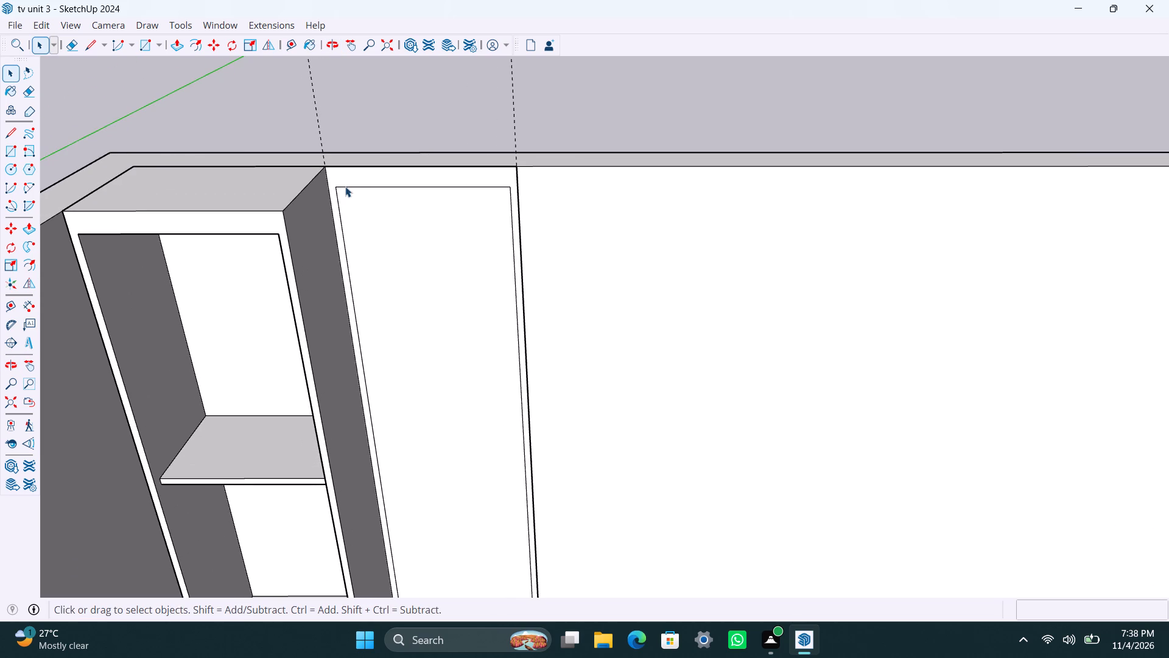
{"action": "left_click", "coordinate": [345, 186]}
{"action": "double_click", "coordinate": [342, 185]}
Outline the bay's first shelf by copying its top inner edge down 1'5", and that copy down another 18mm.
{"action": "left_click", "coordinate": [347, 187]}
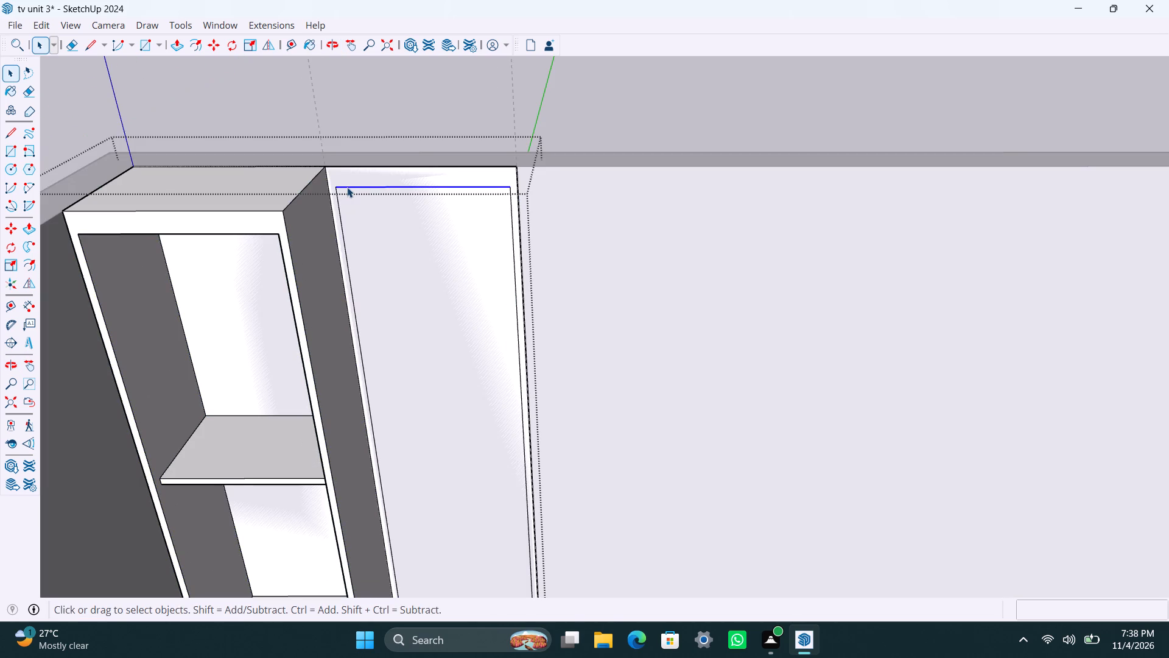
{"action": "key", "text": "m"}
{"action": "left_click", "coordinate": [340, 191], "text": "ctrl"}
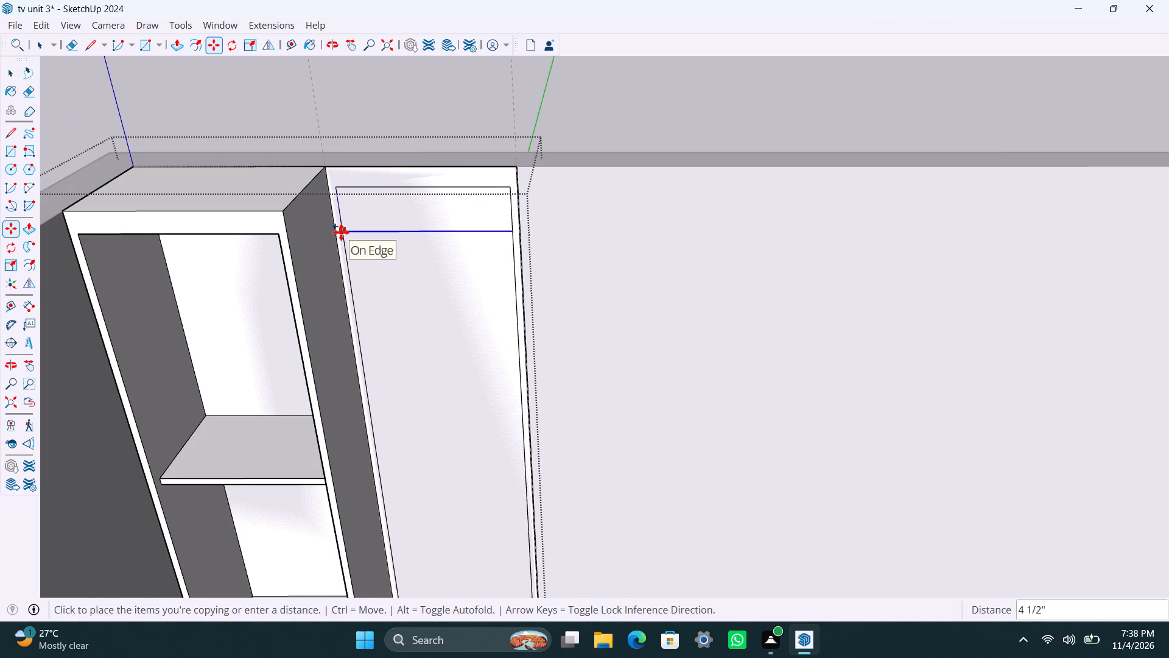
{"action": "type", "text": "1'5\""}
{"action": "key", "text": "Return"}
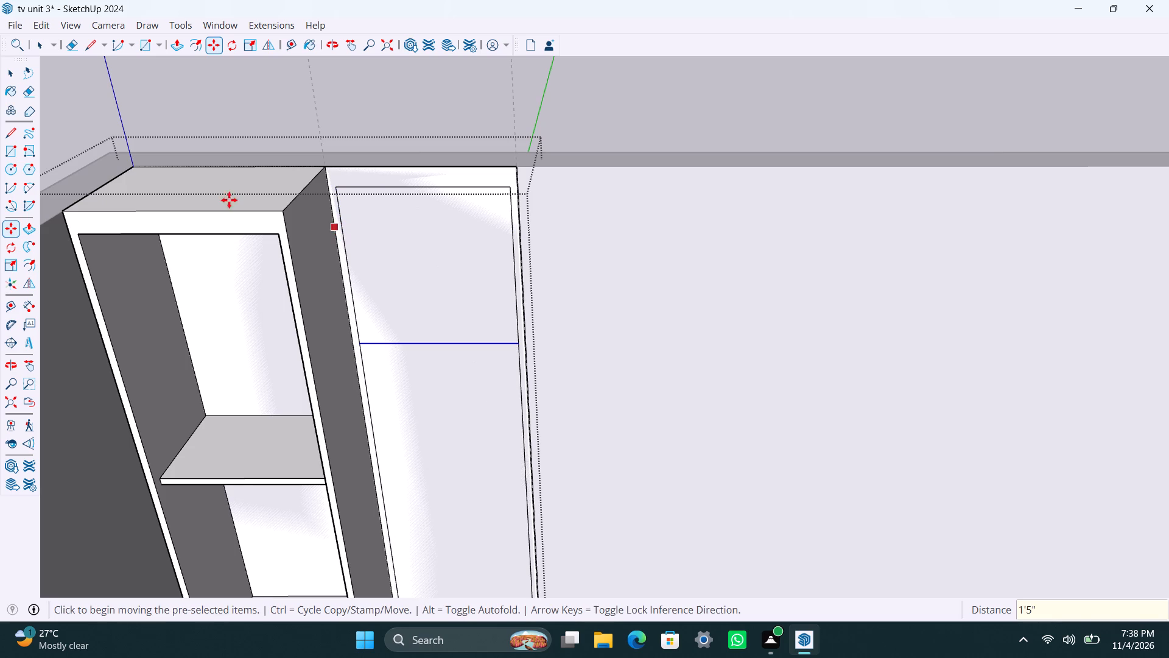
{"action": "left_click", "coordinate": [362, 343]}
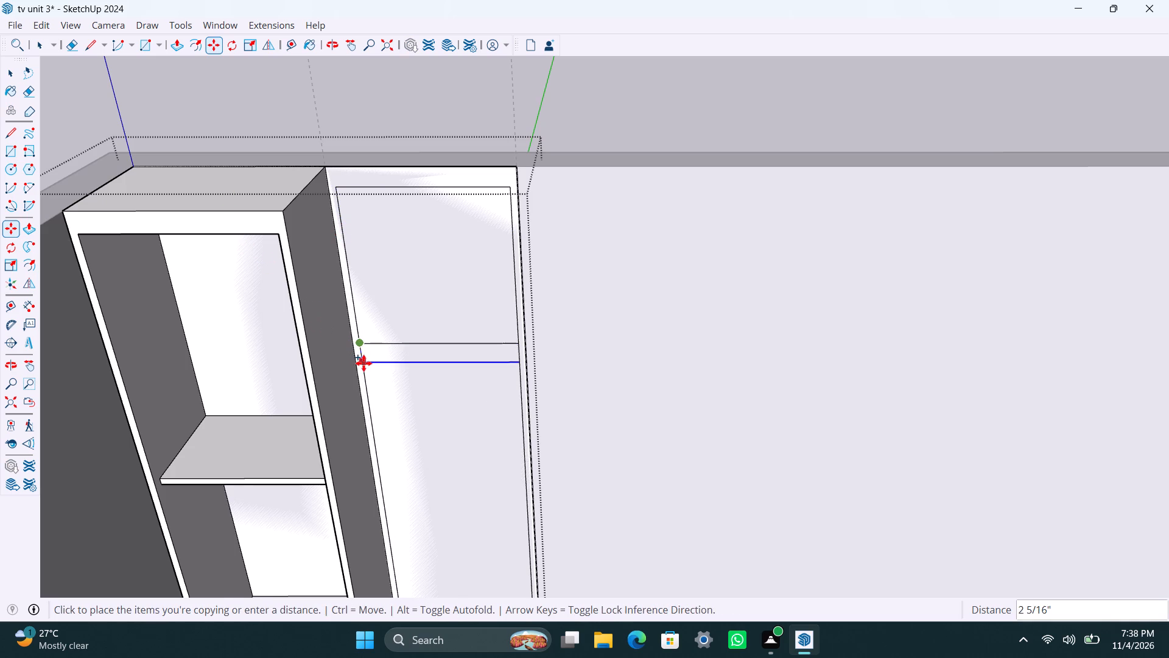
{"action": "type", "text": "18mm"}
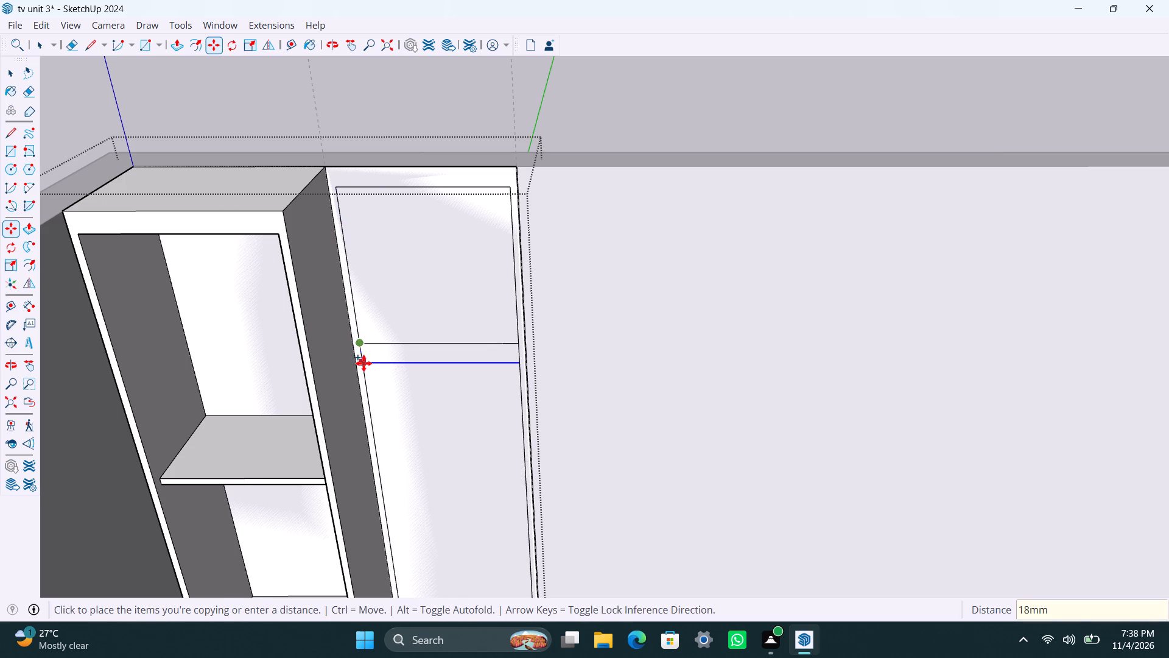
{"action": "key", "text": "Return"}
Outline the second shelf by copying the first shelf's lower edge down 1'5", and that copy down another 18mm.
{"action": "left_click", "coordinate": [362, 352]}
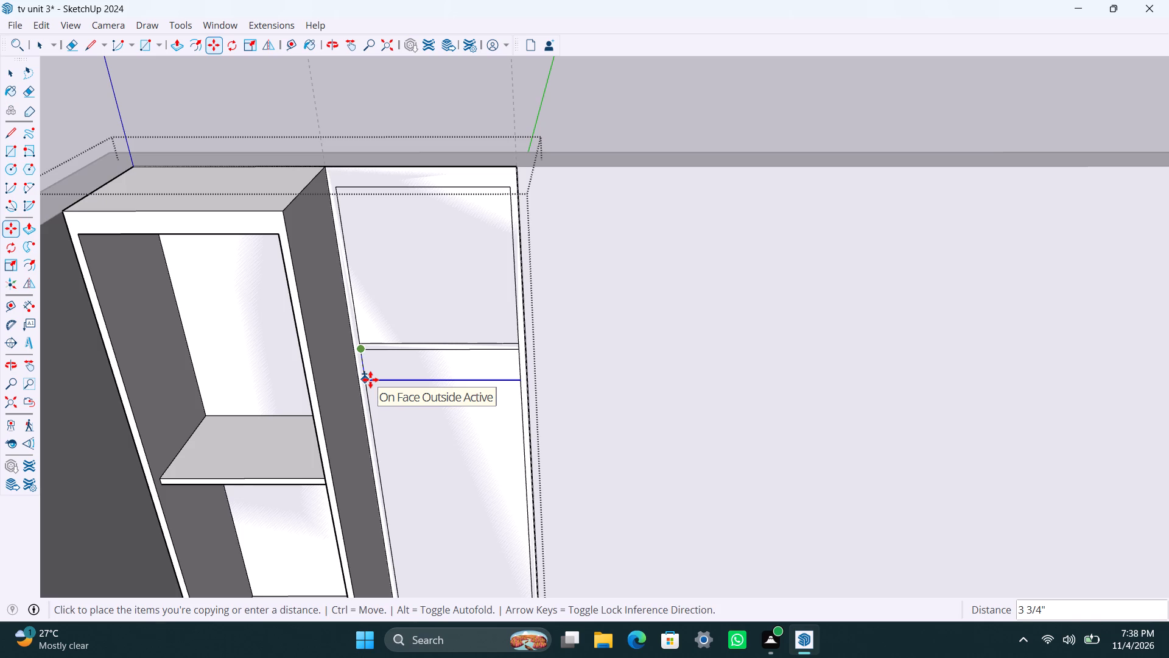
{"action": "type", "text": "1'5\""}
{"action": "key", "text": "Return"}
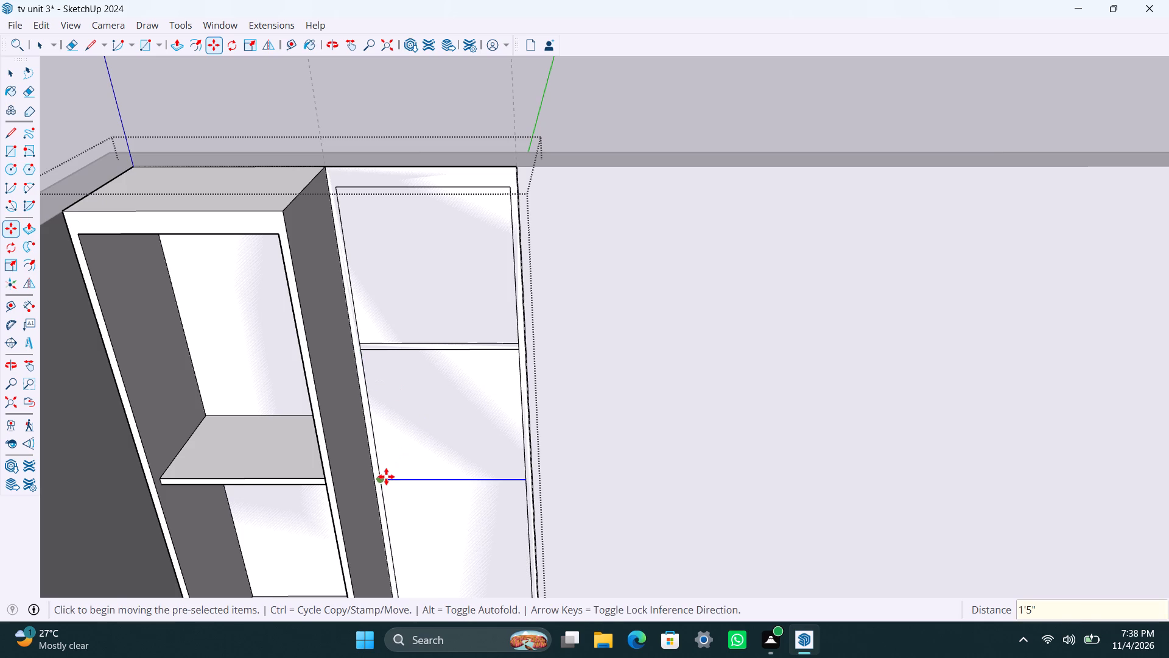
{"action": "left_click_drag", "start_coordinate": [386, 478], "coordinate": [388, 490]}
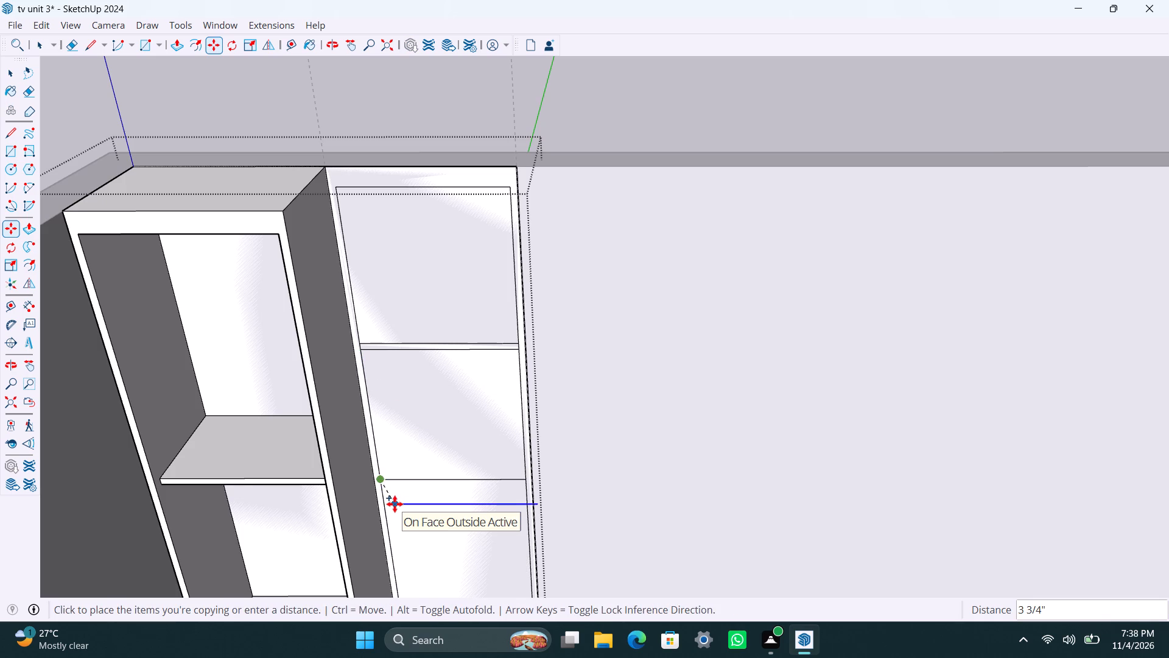
{"action": "type", "text": "18mm"}
{"action": "key", "text": "Return"}
Outline the third shelf by copying the second shelf's lower edge down 1'5", and that copy down another 18mm.
{"action": "scroll", "coordinate": [406, 487], "scroll_direction": "down", "scroll_amount": 8}
{"action": "middle_click_drag", "start_coordinate": [402, 479], "coordinate": [361, 163], "text": "shift"}
{"action": "scroll", "coordinate": [360, 186], "scroll_direction": "up", "scroll_amount": 2}
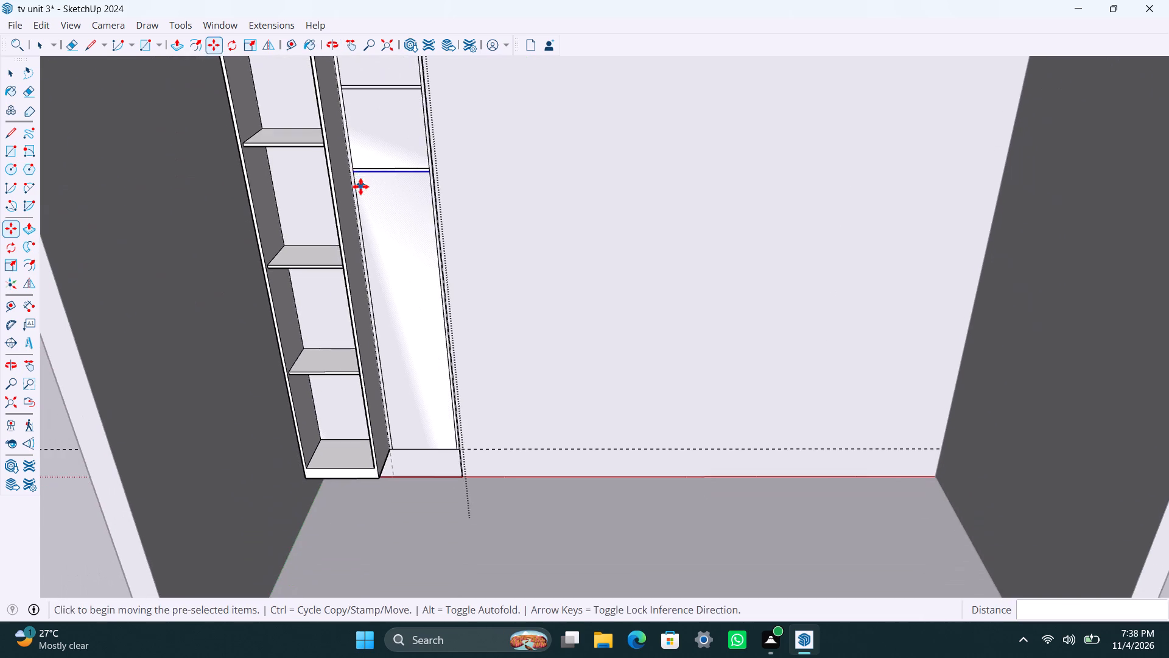
{"action": "scroll", "coordinate": [360, 186], "scroll_direction": "up", "scroll_amount": 9}
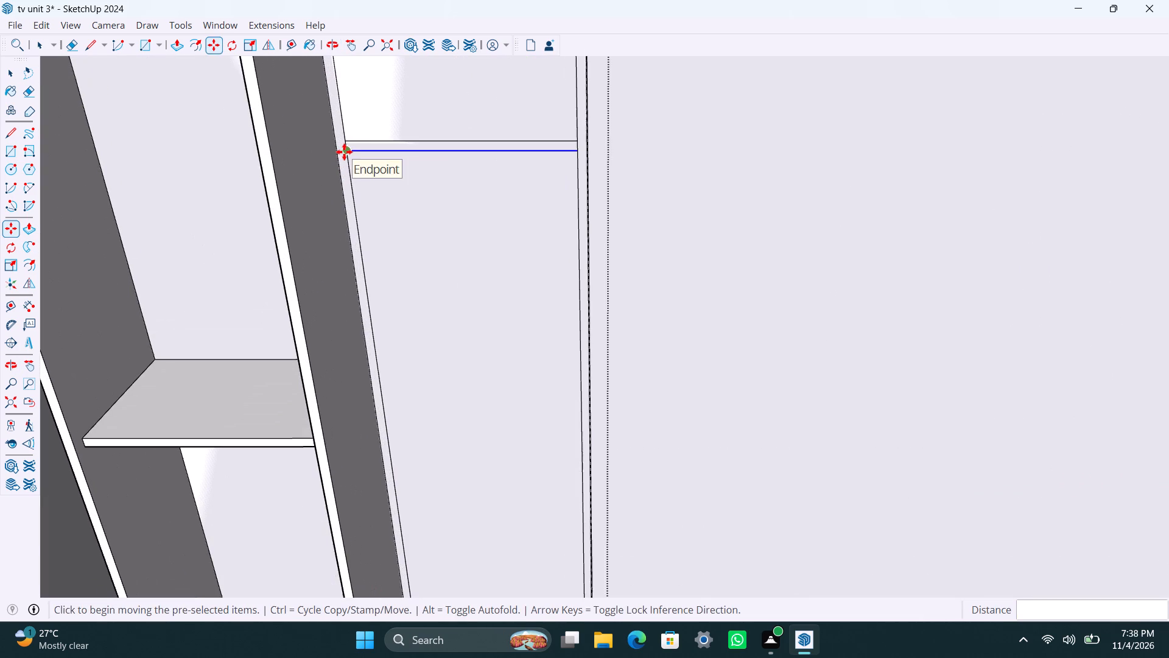
{"action": "key", "text": "m"}
{"action": "left_click", "coordinate": [344, 157]}
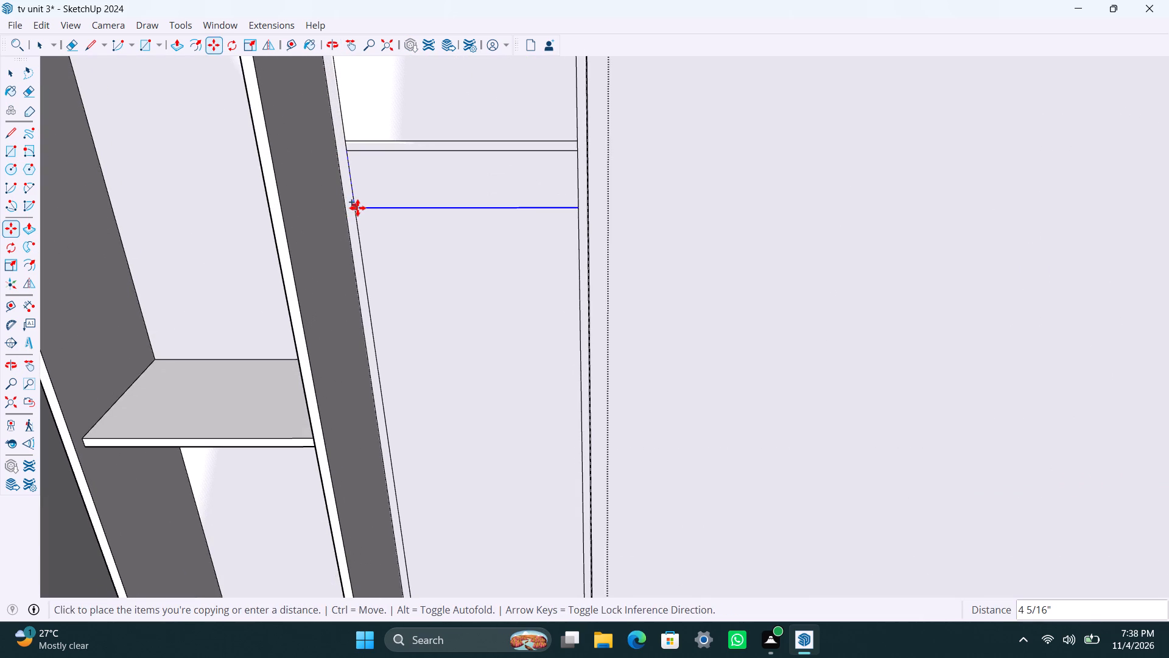
{"action": "type", "text": "1'5\""}
{"action": "key", "text": "Return"}
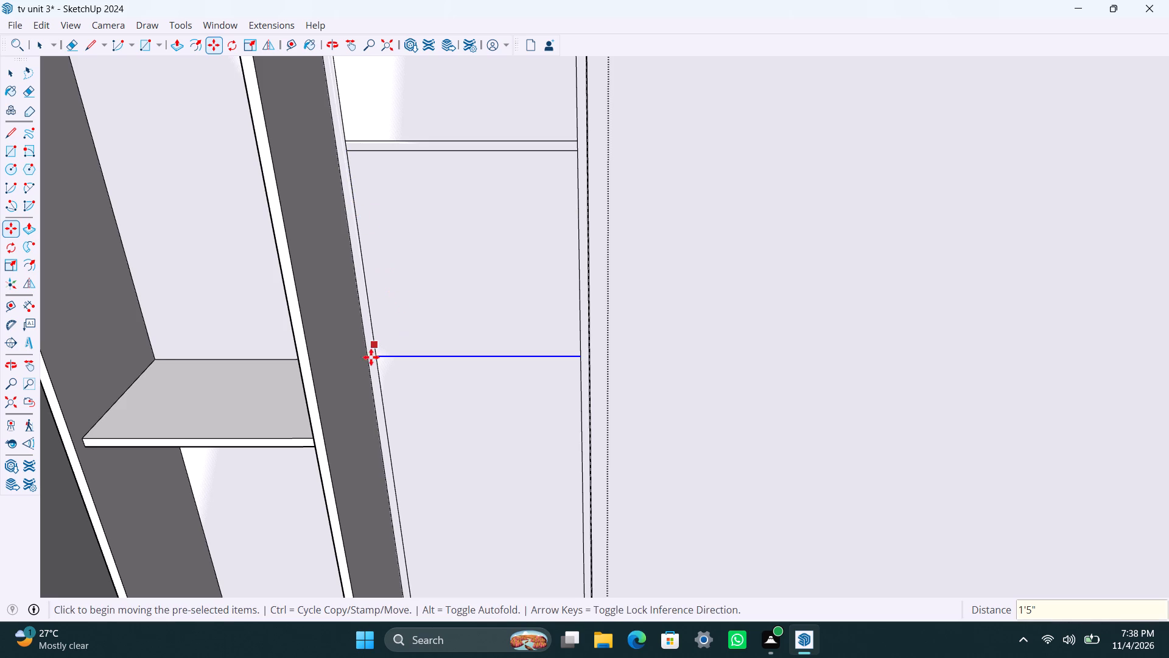
{"action": "left_click", "coordinate": [377, 358]}
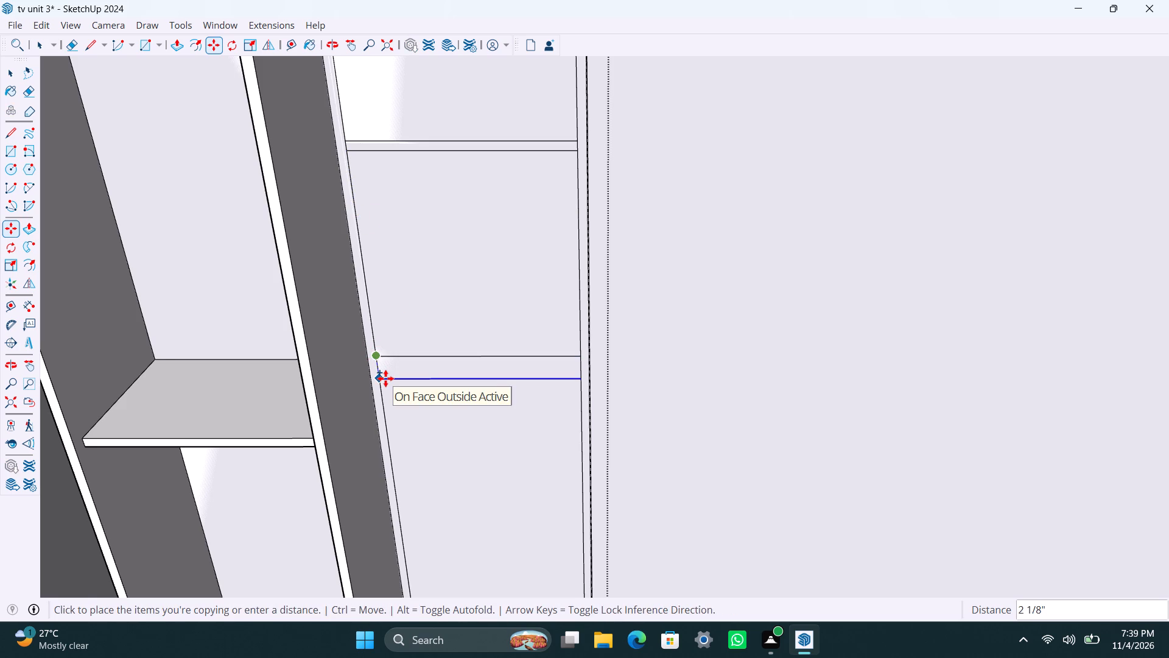
{"action": "type", "text": "18mm"}
{"action": "key", "text": "Return"}
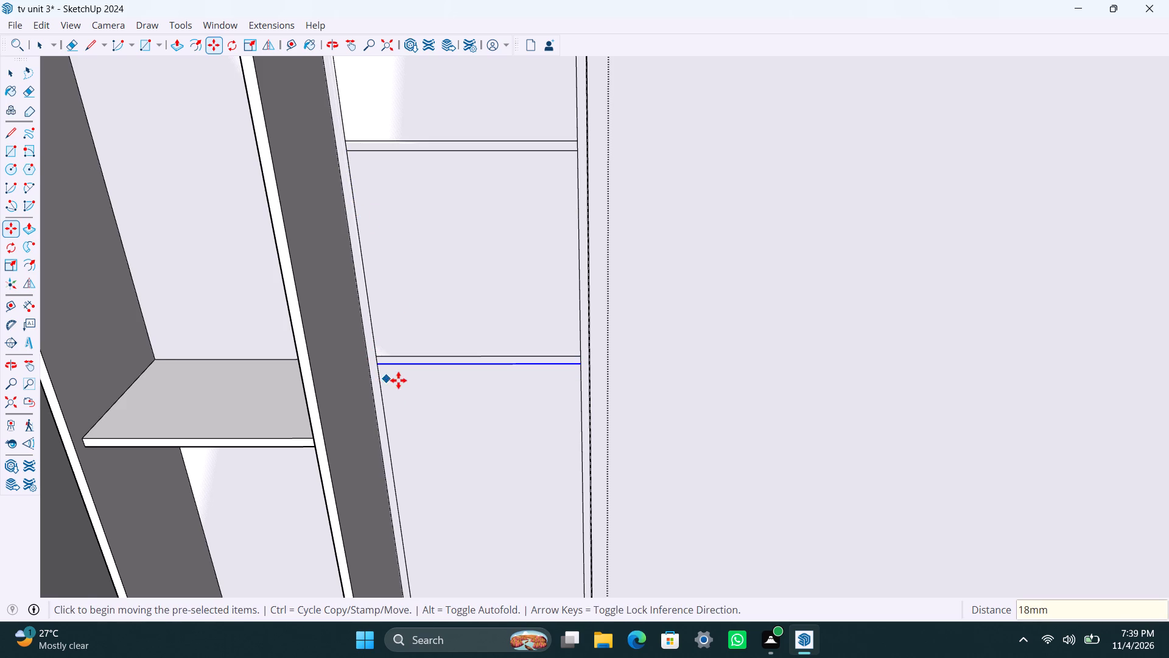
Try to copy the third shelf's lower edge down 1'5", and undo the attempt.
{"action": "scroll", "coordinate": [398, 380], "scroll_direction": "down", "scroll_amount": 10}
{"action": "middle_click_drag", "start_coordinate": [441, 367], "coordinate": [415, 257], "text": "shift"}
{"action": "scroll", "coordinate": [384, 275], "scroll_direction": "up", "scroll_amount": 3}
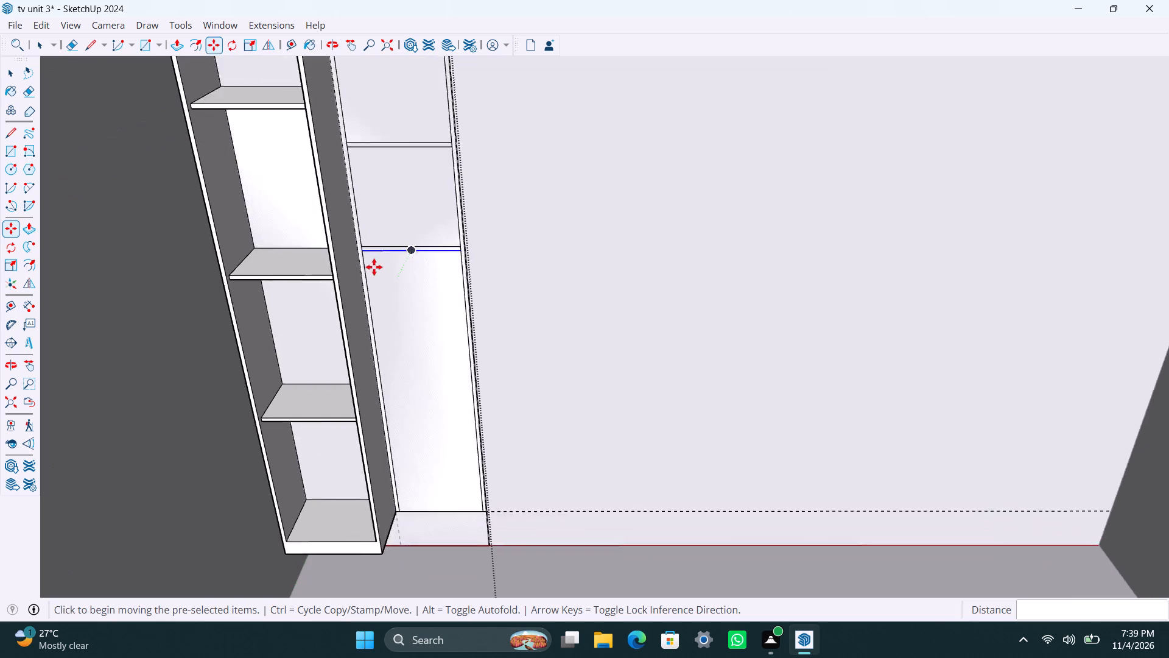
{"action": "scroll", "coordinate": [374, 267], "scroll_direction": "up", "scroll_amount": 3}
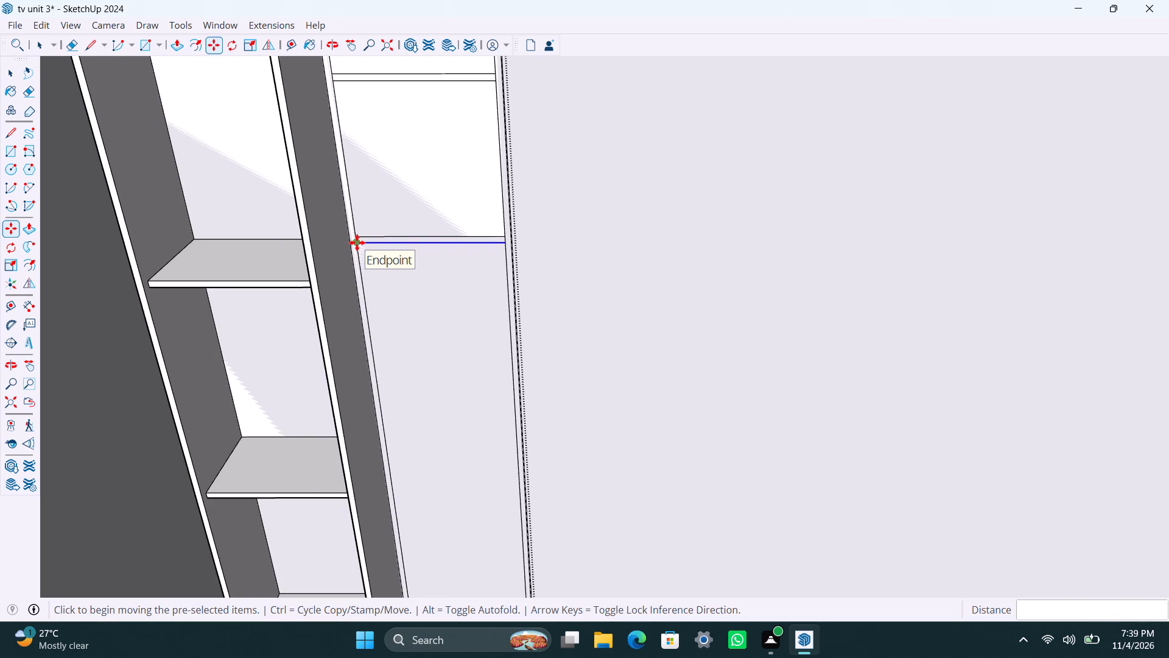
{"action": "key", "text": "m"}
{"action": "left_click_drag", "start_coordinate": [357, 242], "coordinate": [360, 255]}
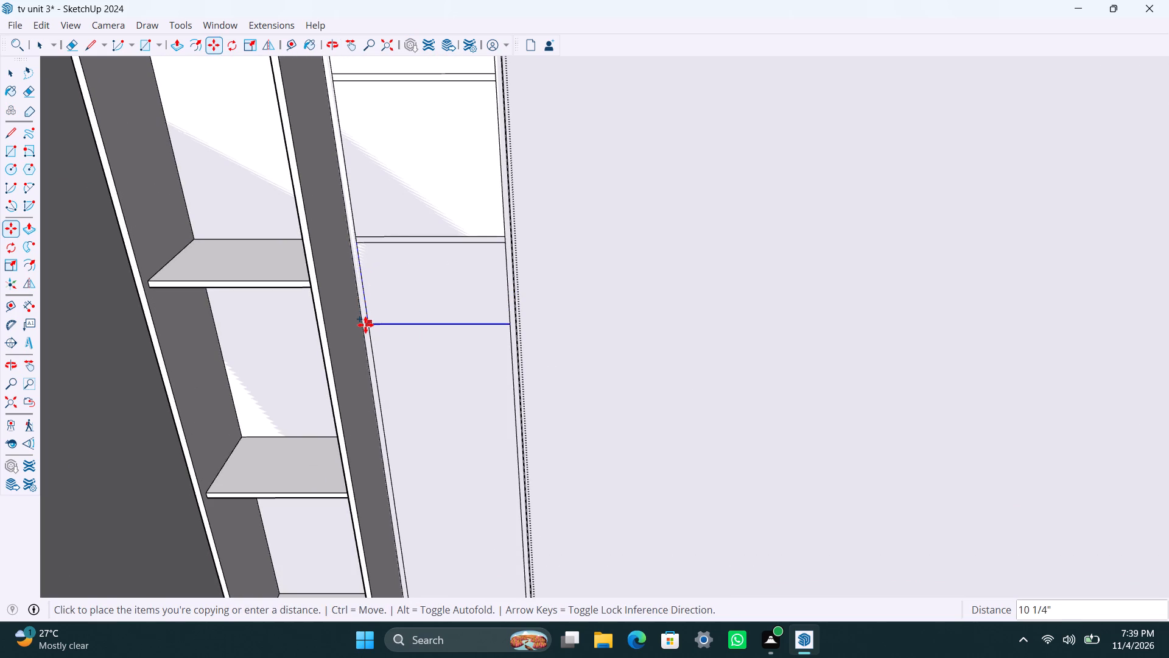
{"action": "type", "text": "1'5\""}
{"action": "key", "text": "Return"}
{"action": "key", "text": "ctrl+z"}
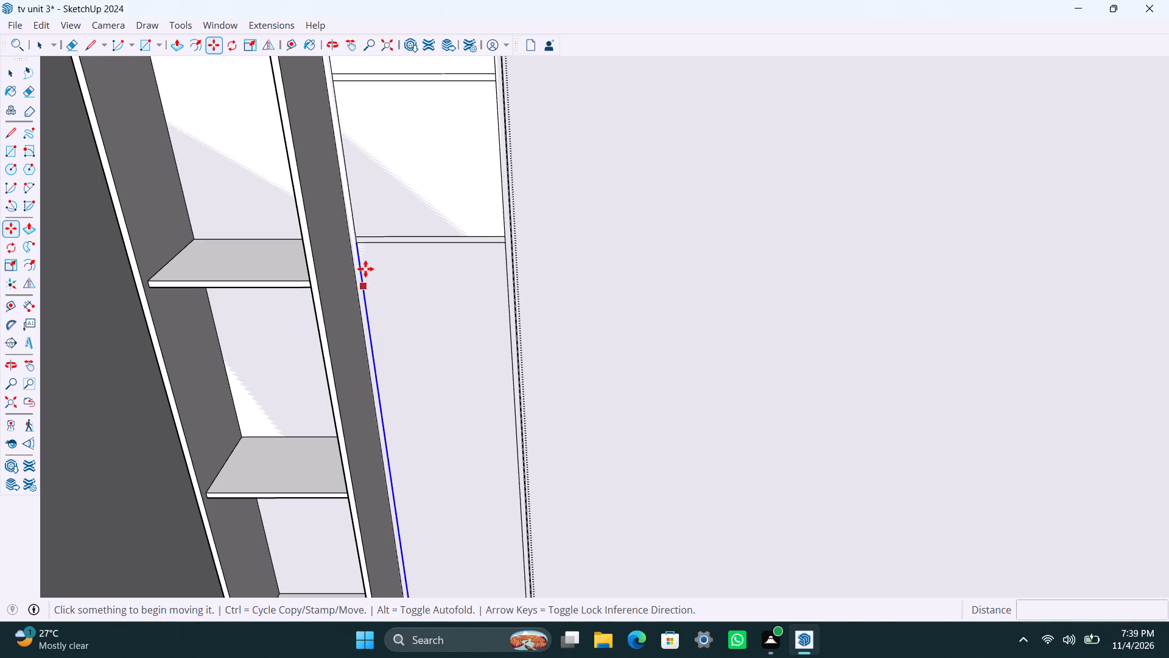
Outline the fourth shelf by copying the third shelf's lower edge down 1'5", and that copy down another 18mm.
{"action": "key", "text": "space"}
{"action": "left_click", "coordinate": [376, 244]}
{"action": "key", "text": "m"}
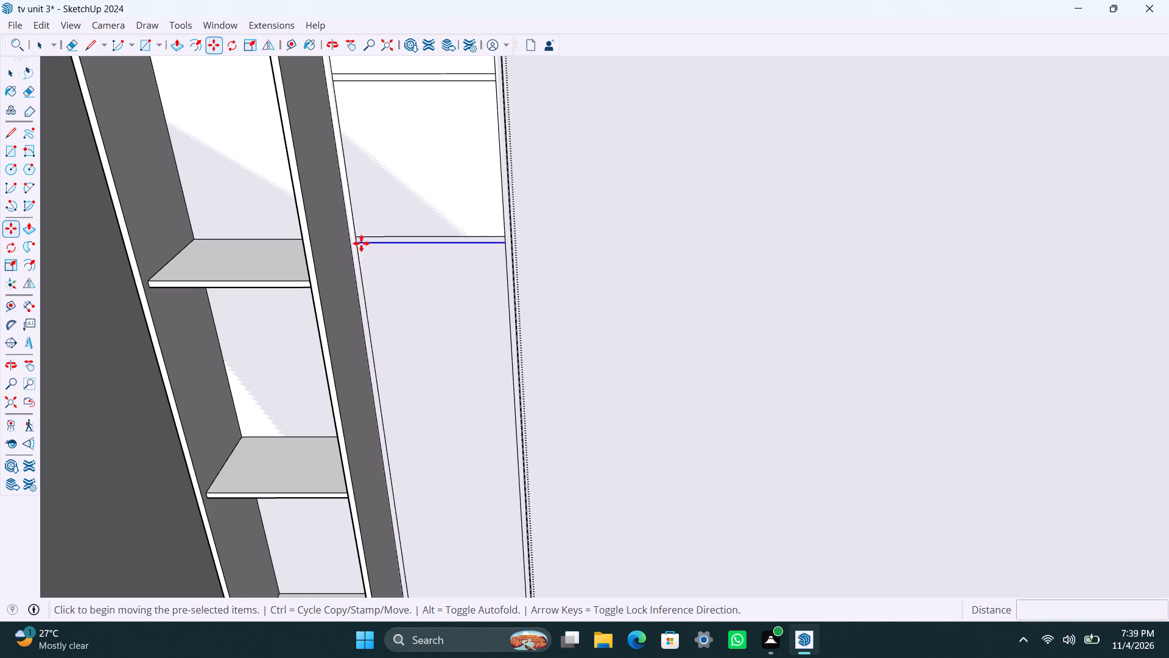
{"action": "left_click", "coordinate": [361, 243]}
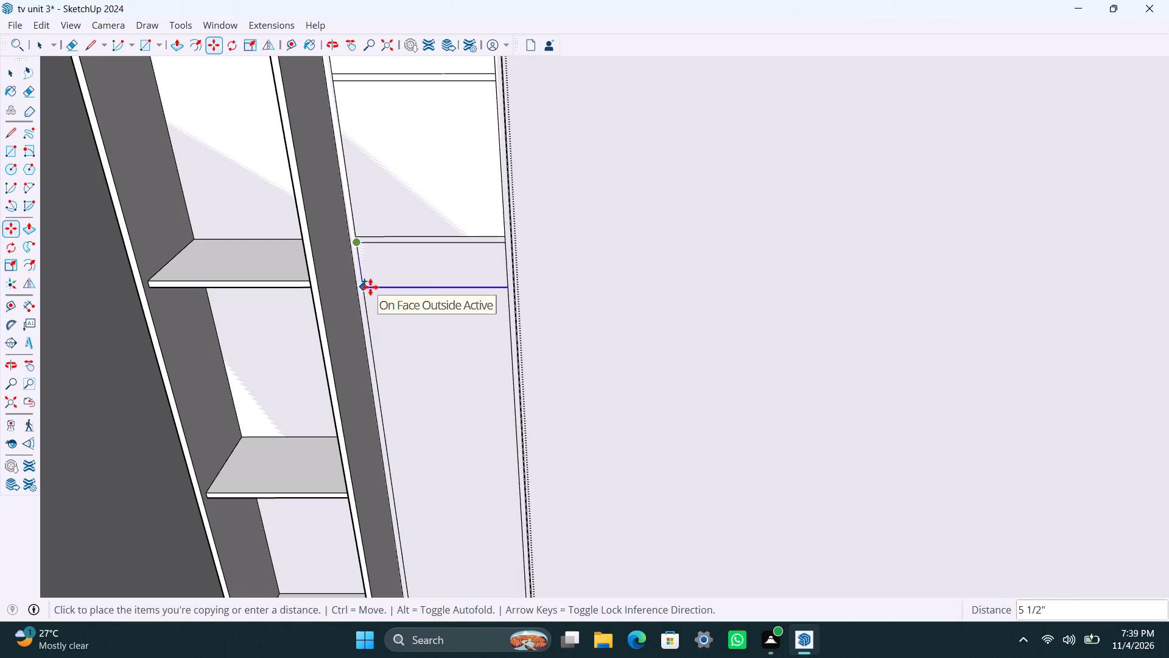
{"action": "type", "text": "1'5\""}
{"action": "key", "text": "Return"}
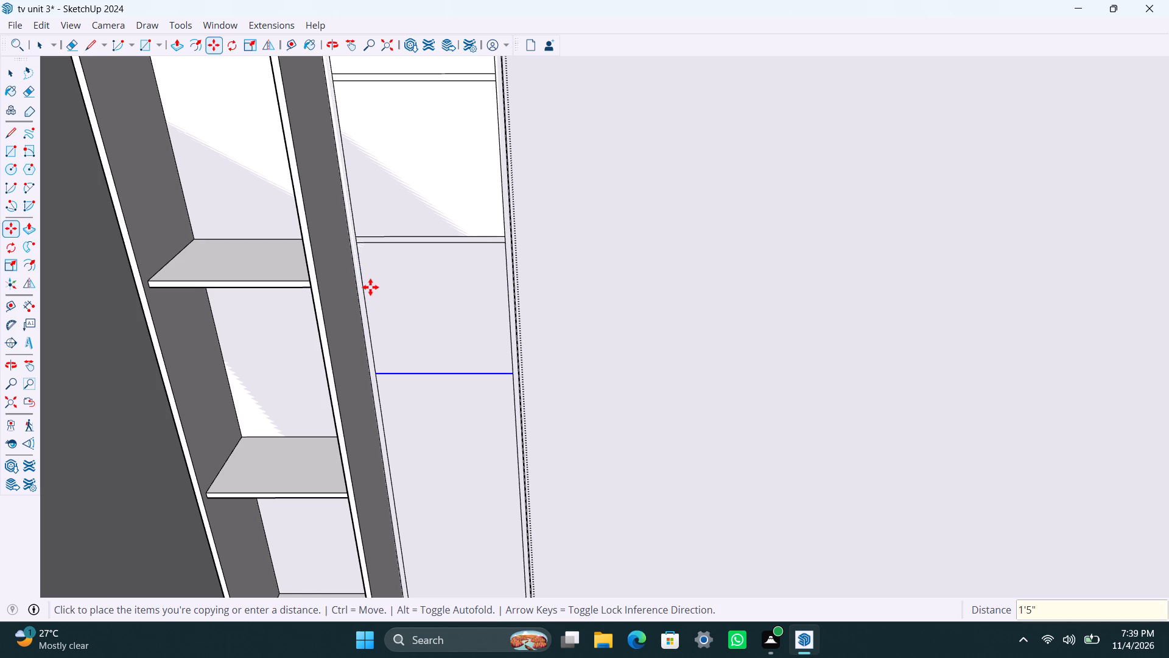
{"action": "left_click", "coordinate": [377, 375]}
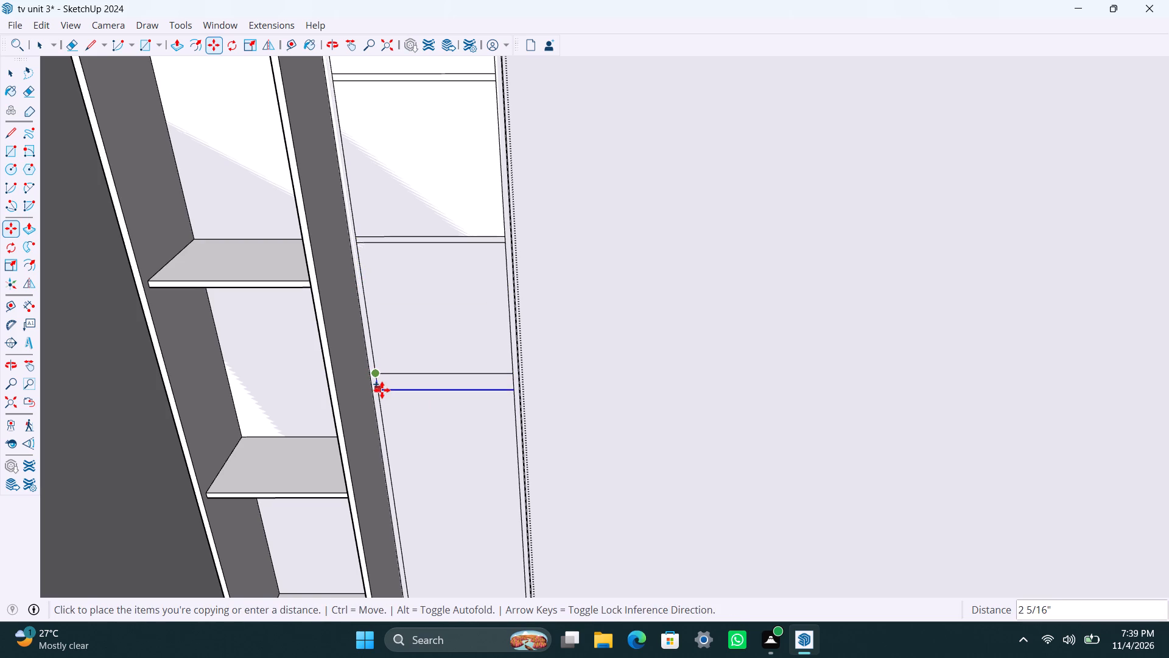
{"action": "type", "text": "18mm"}
{"action": "key", "text": "Return"}
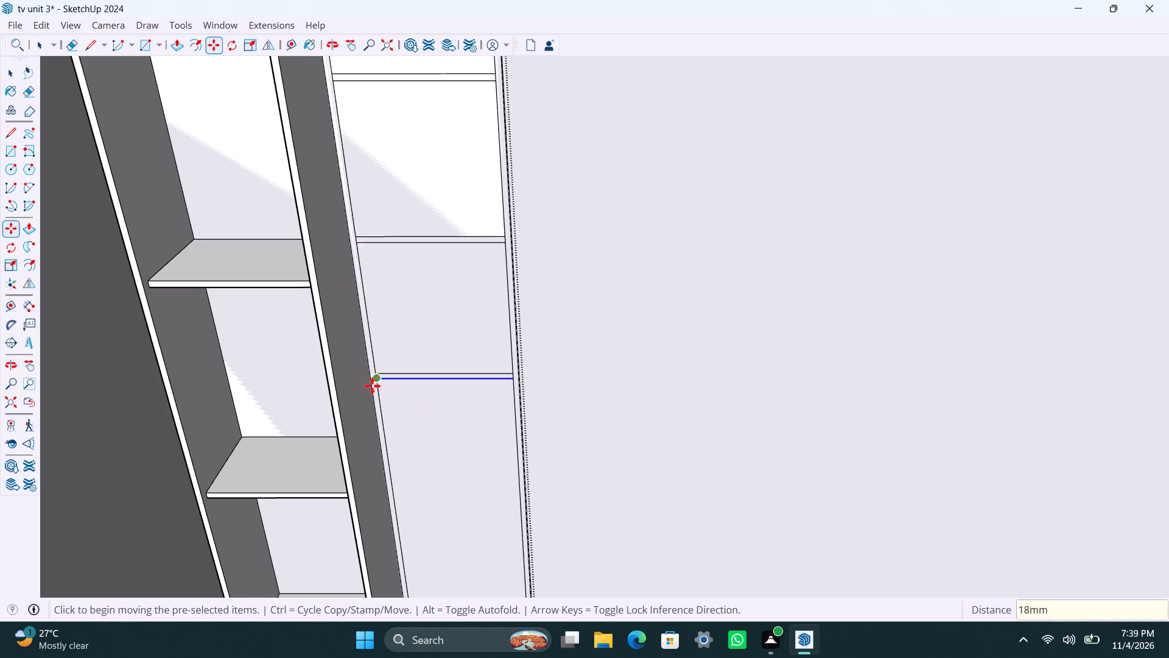
Outline the fifth shelf by copying the fourth shelf's lower edge down 1'5", and that copy down another 18mm.
{"action": "left_click", "coordinate": [377, 378]}
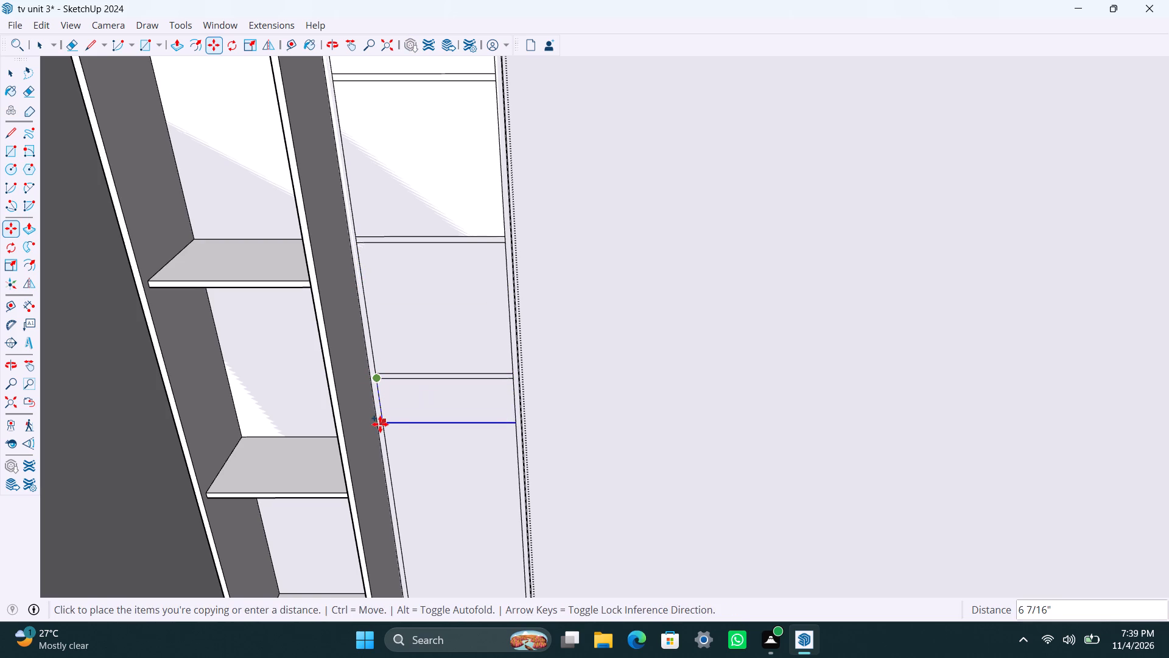
{"action": "type", "text": "1'5\""}
{"action": "key", "text": "Return"}
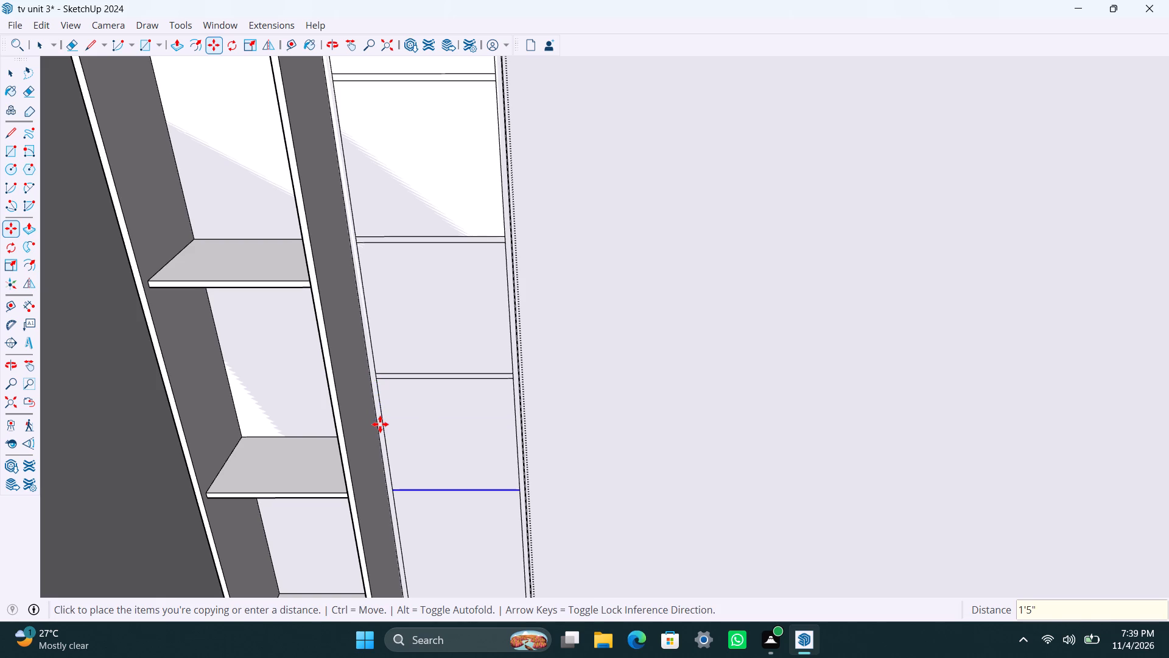
{"action": "scroll", "coordinate": [384, 424], "scroll_direction": "down", "scroll_amount": 4}
{"action": "middle_click_drag", "start_coordinate": [407, 428], "coordinate": [402, 297], "text": "shift"}
{"action": "scroll", "coordinate": [389, 336], "scroll_direction": "up", "scroll_amount": 3}
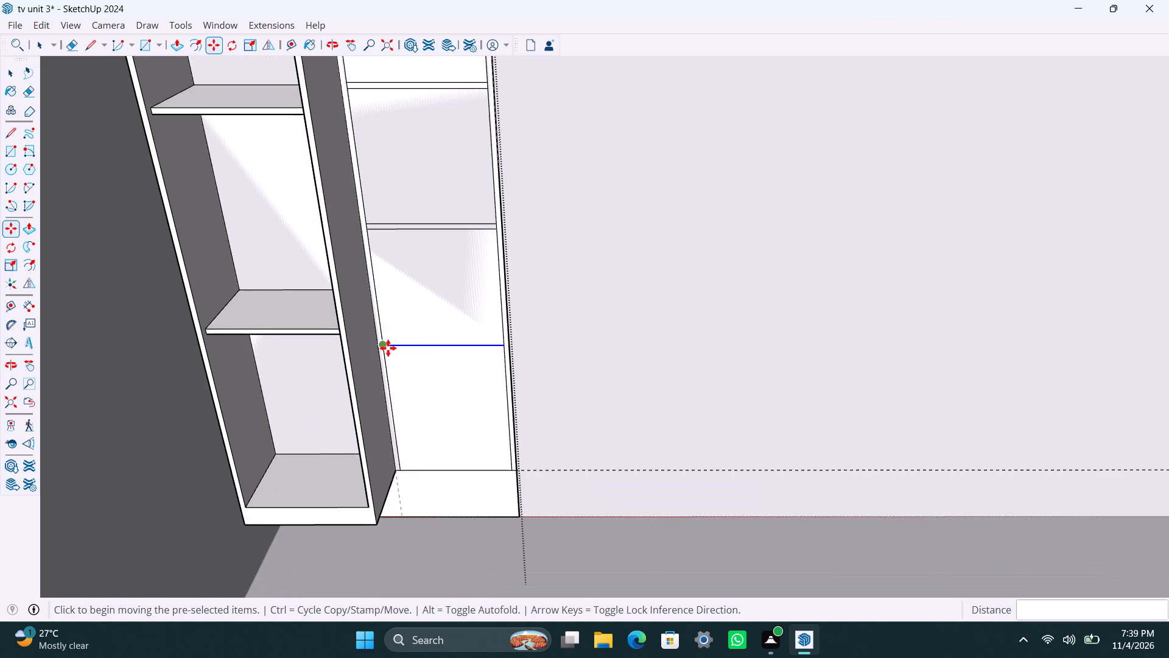
{"action": "scroll", "coordinate": [388, 348], "scroll_direction": "up", "scroll_amount": 2}
{"action": "key", "text": "m"}
{"action": "left_click", "coordinate": [382, 345]}
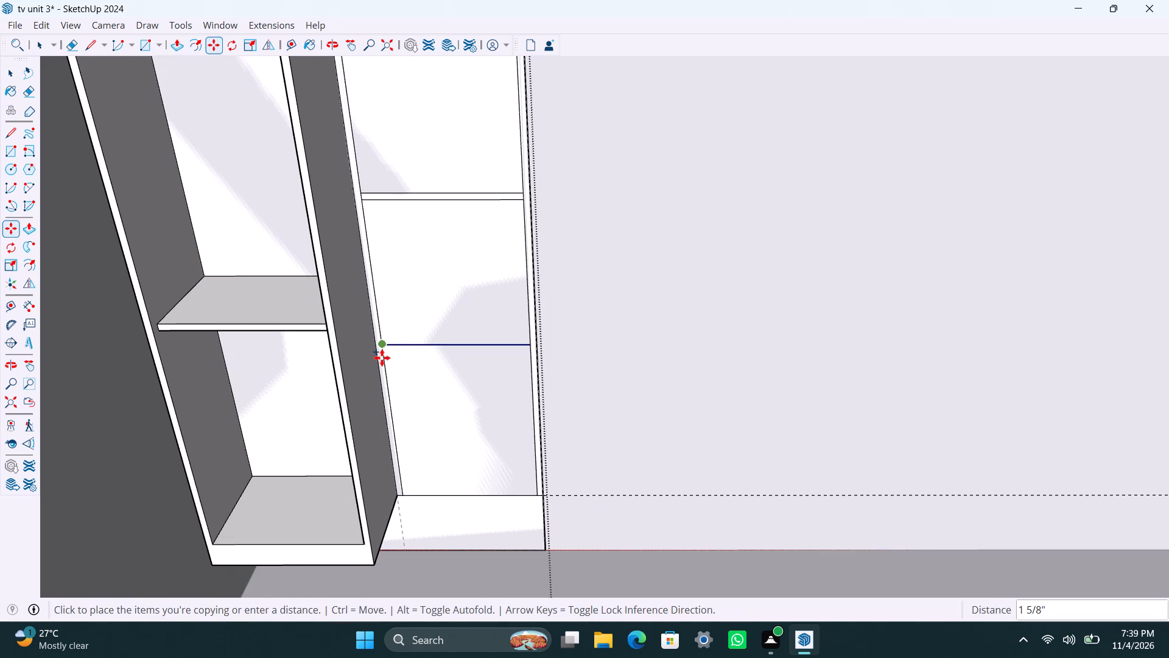
{"action": "type", "text": "18mm"}
{"action": "key", "text": "Return"}
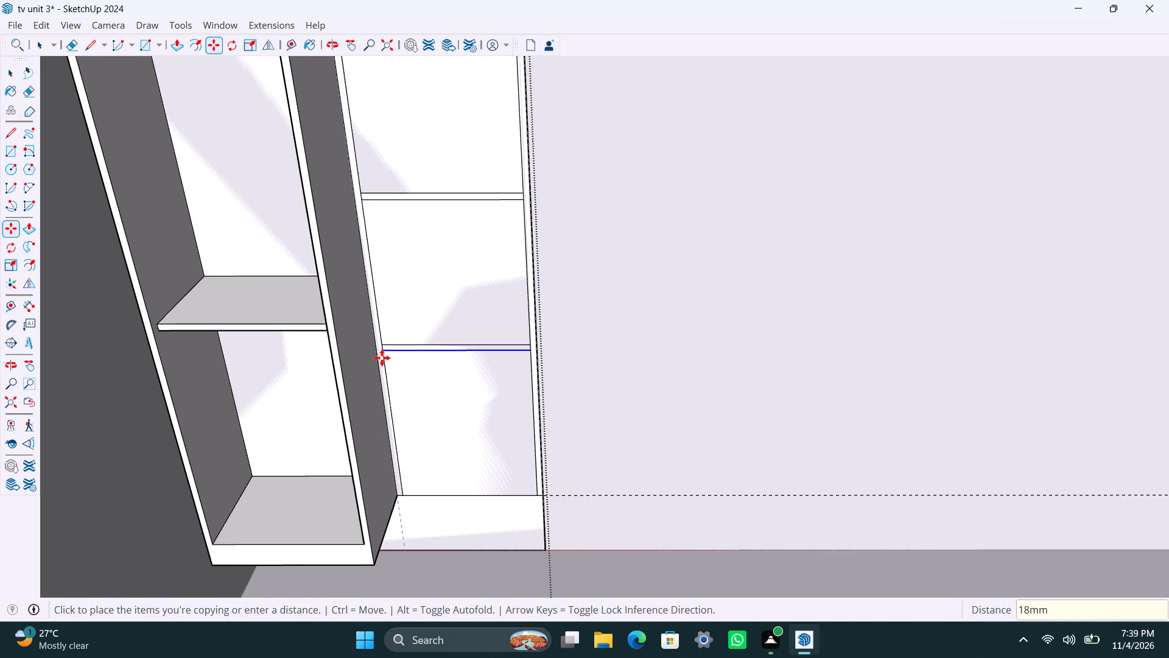
{"action": "key", "text": "space"}
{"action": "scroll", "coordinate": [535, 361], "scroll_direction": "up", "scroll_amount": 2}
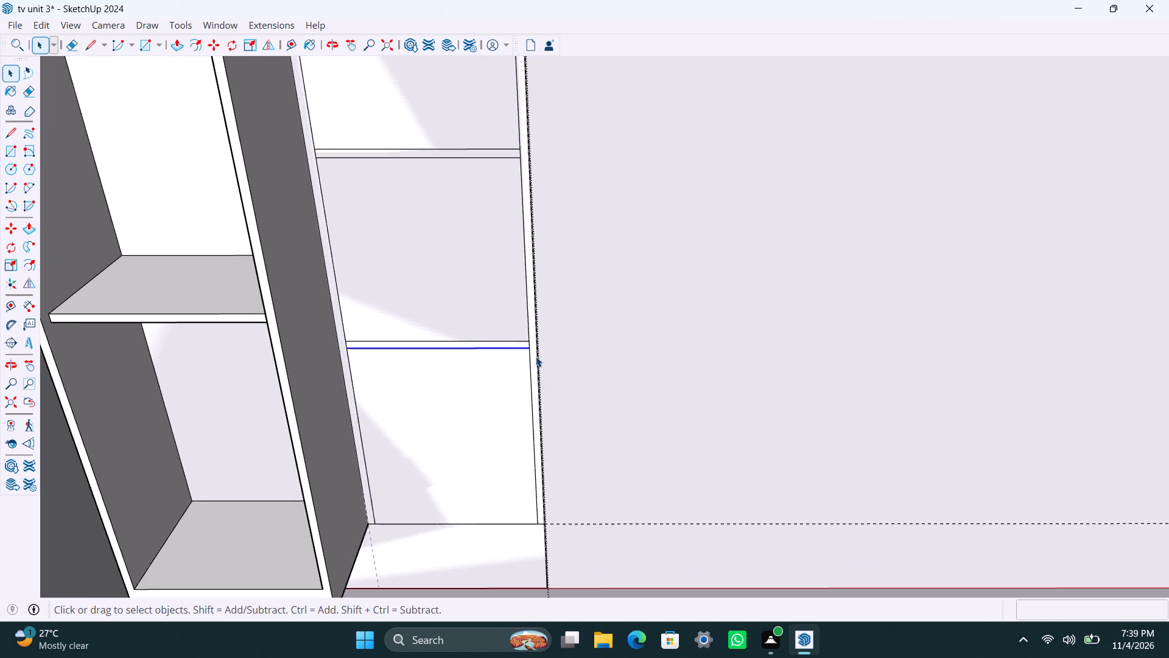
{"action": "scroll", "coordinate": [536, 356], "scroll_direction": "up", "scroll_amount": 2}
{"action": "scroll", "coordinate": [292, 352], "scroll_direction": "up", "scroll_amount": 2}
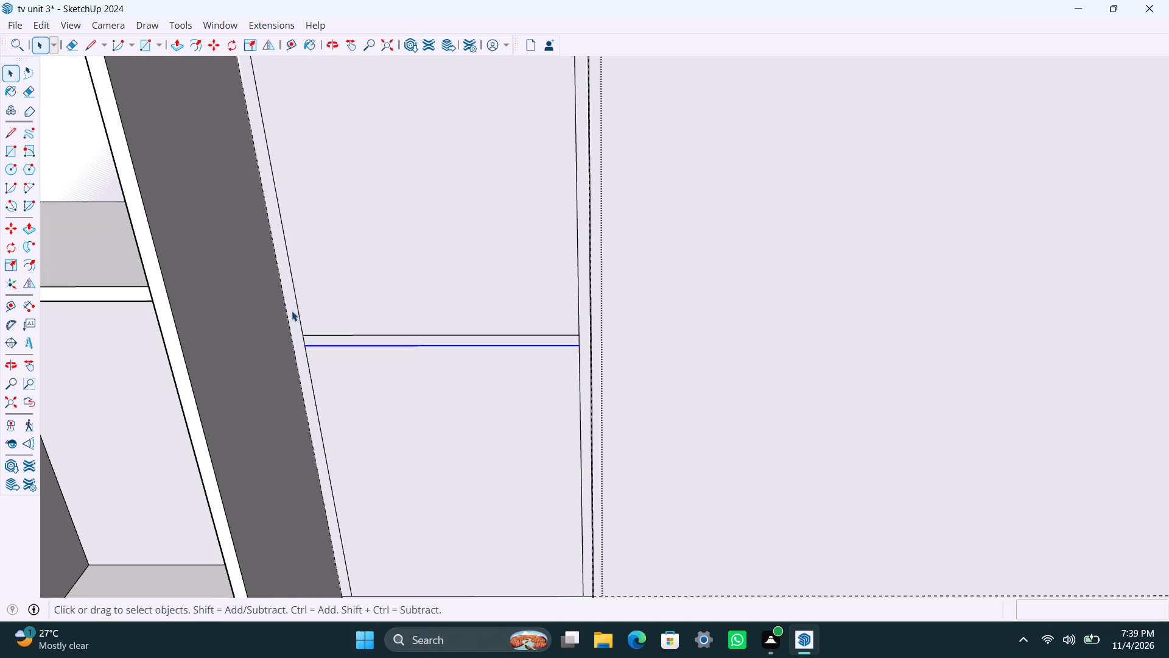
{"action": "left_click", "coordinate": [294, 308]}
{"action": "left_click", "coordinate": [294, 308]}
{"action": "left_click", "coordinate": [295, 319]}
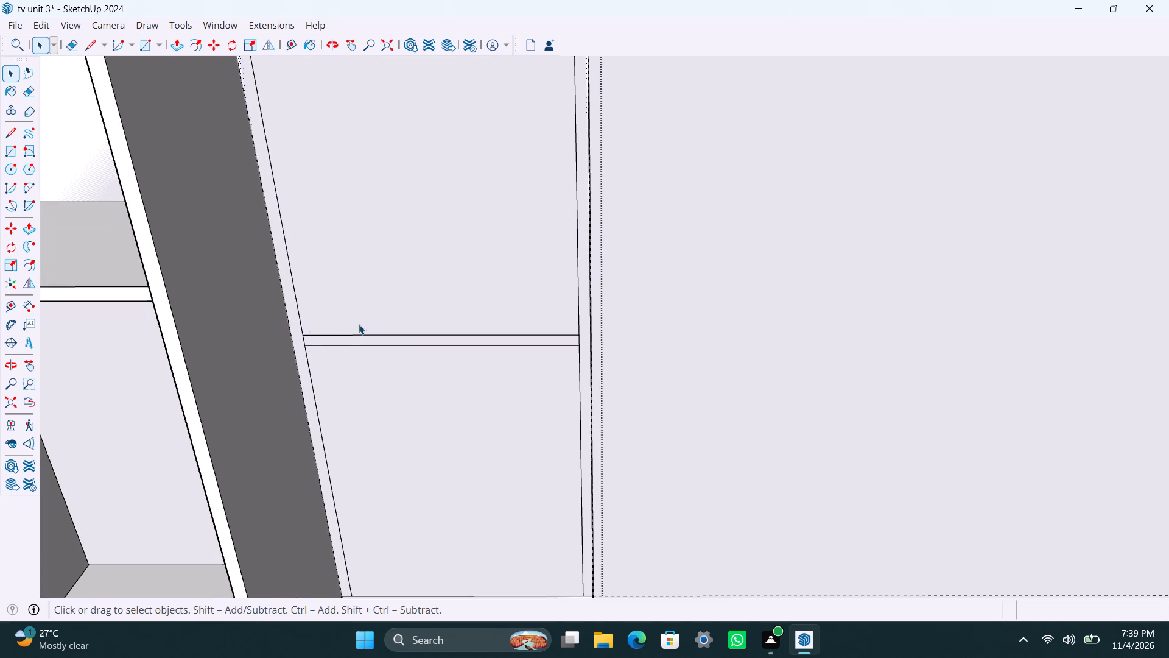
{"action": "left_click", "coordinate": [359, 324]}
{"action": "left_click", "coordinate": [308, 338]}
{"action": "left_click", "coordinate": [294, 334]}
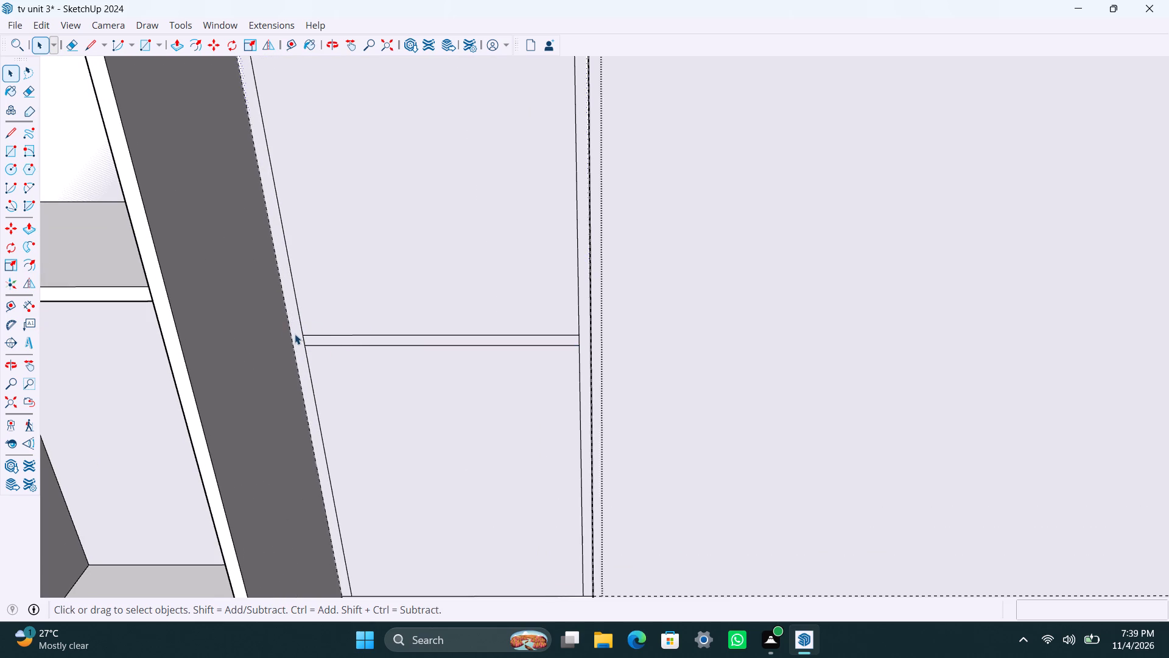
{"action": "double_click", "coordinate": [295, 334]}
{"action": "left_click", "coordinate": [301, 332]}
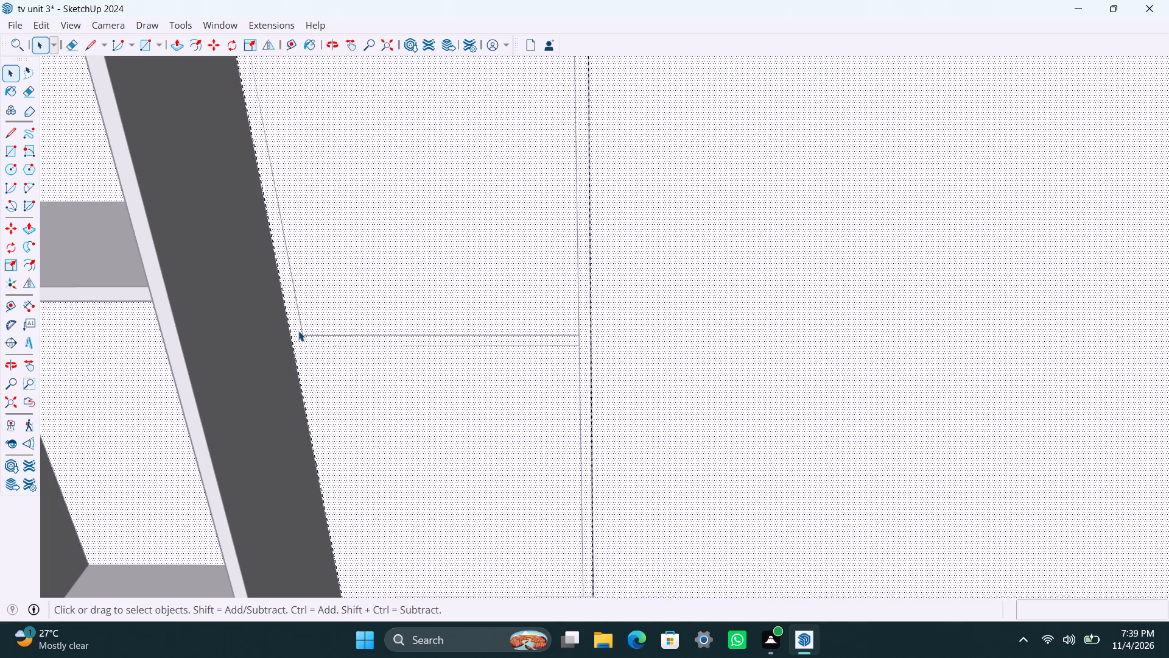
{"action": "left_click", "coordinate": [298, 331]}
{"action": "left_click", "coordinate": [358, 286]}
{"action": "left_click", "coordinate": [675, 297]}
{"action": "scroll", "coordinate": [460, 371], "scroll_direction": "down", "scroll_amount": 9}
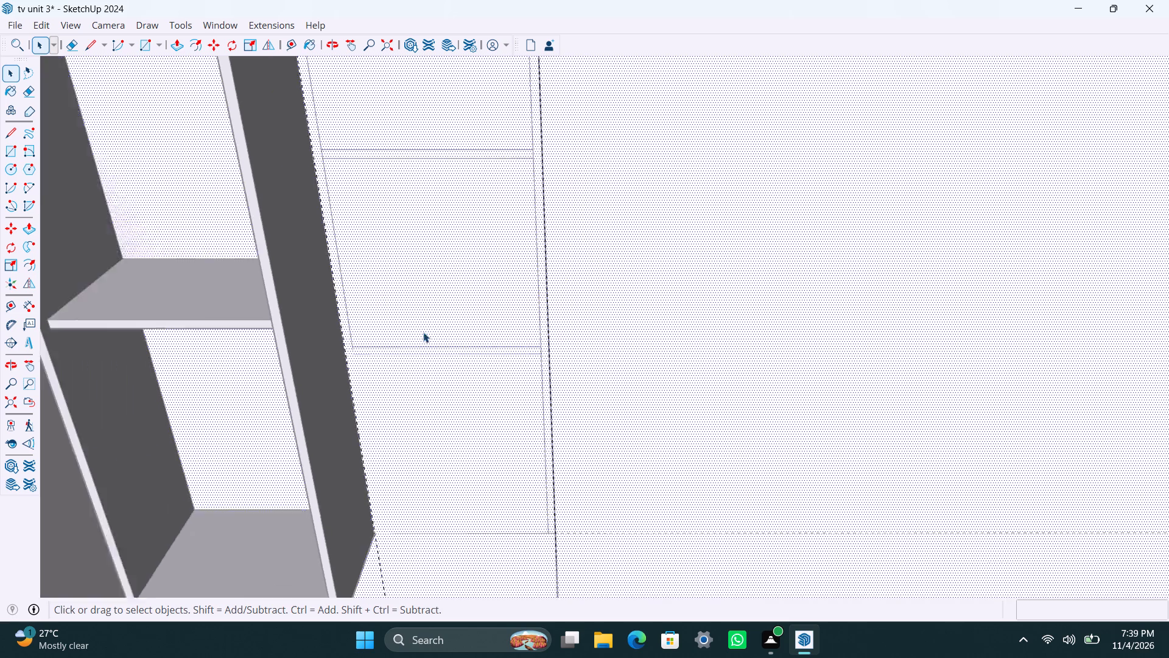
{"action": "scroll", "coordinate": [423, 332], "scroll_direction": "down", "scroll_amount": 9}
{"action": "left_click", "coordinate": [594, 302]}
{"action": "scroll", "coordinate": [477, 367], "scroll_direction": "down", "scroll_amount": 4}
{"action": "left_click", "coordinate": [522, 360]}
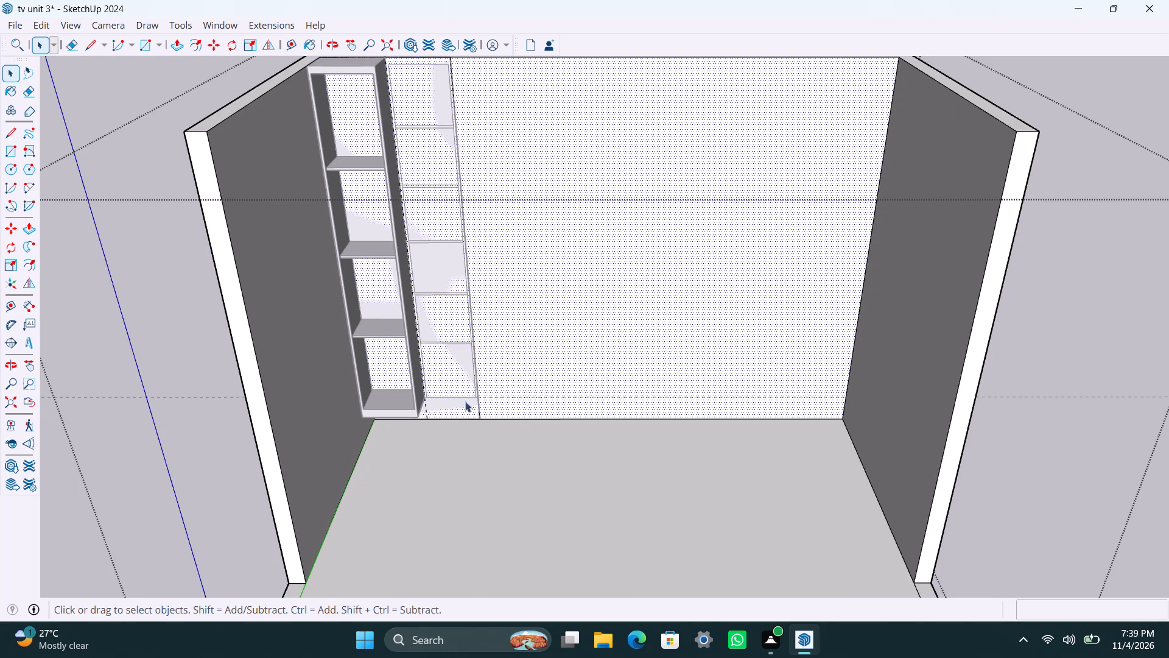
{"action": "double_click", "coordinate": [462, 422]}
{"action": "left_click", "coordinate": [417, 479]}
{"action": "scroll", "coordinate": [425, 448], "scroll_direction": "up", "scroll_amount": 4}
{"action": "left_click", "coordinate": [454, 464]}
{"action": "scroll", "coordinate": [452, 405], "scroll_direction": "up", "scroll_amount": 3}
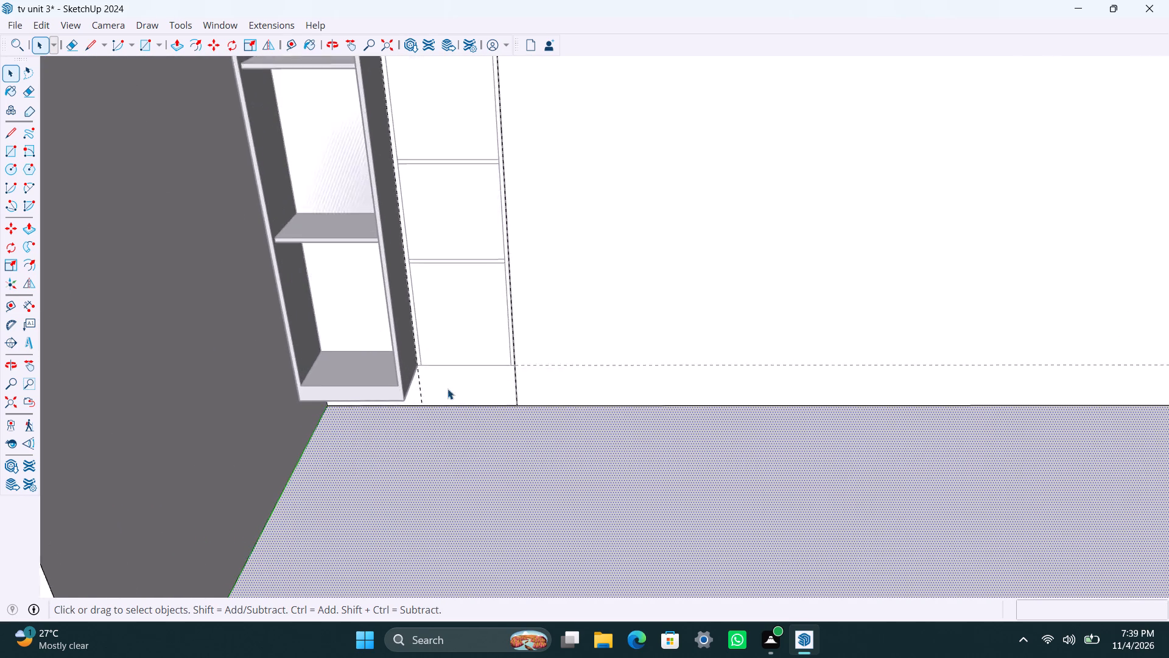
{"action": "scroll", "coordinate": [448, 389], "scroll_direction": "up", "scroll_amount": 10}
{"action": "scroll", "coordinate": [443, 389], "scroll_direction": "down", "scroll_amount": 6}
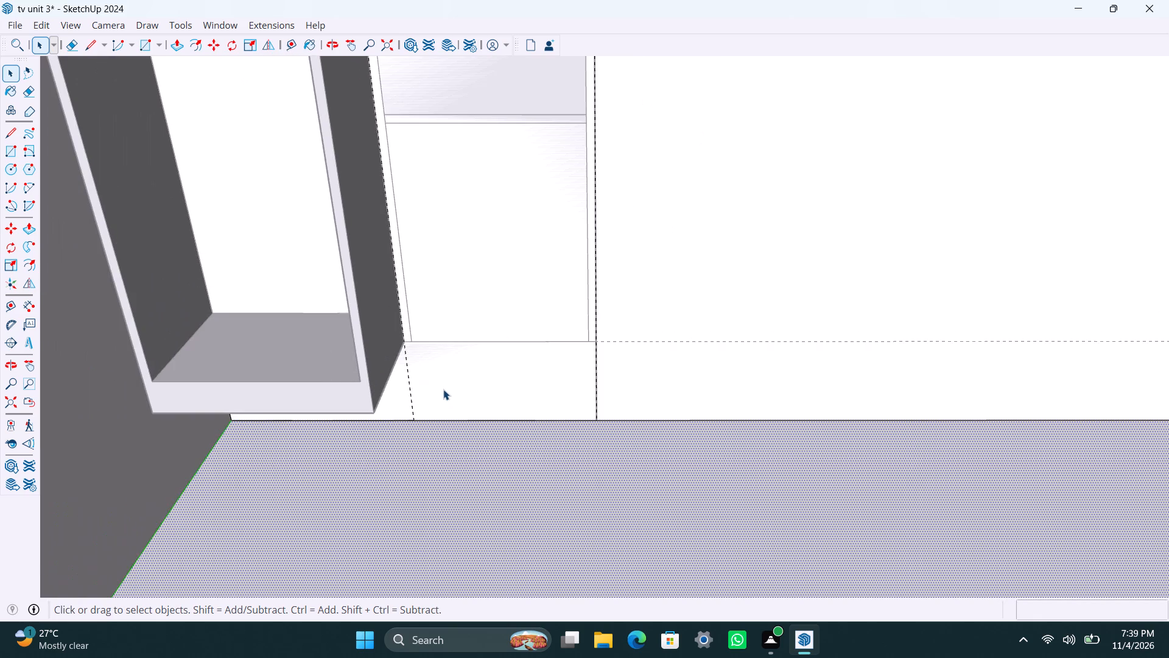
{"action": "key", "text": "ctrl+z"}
Copy the flat bay's bottom inner edge down 3" into the strip above the floor.
{"action": "scroll", "coordinate": [578, 378], "scroll_direction": "up", "scroll_amount": 1}
{"action": "scroll", "coordinate": [449, 337], "scroll_direction": "up", "scroll_amount": 1}
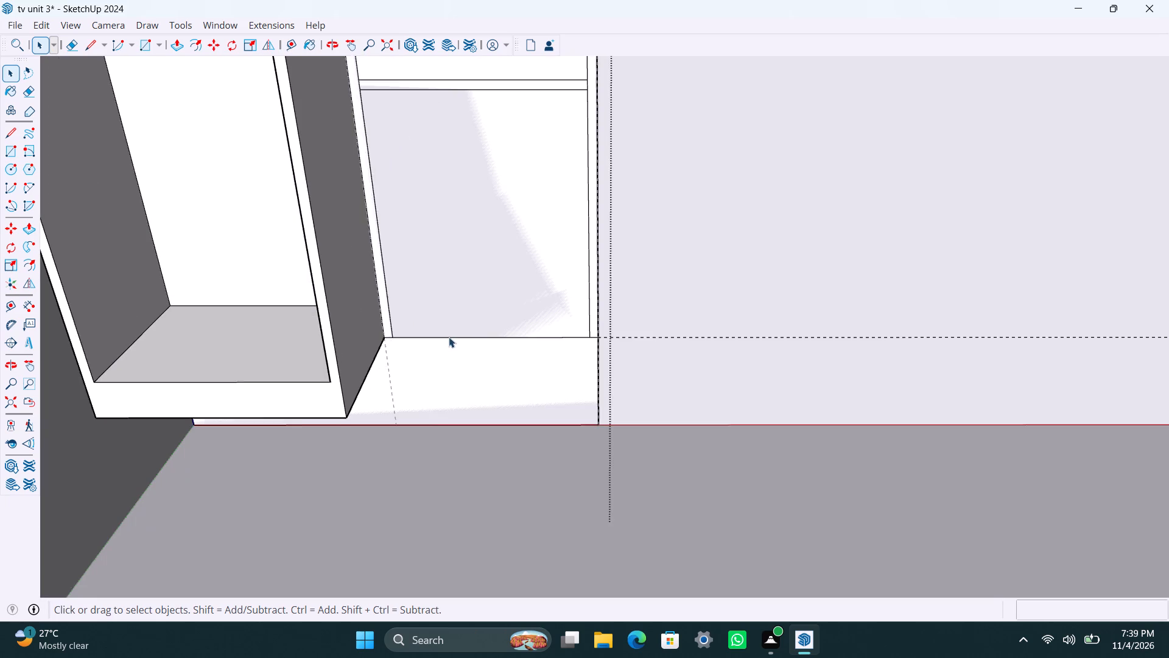
{"action": "scroll", "coordinate": [449, 337], "scroll_direction": "up", "scroll_amount": 1}
{"action": "left_click", "coordinate": [394, 339]}
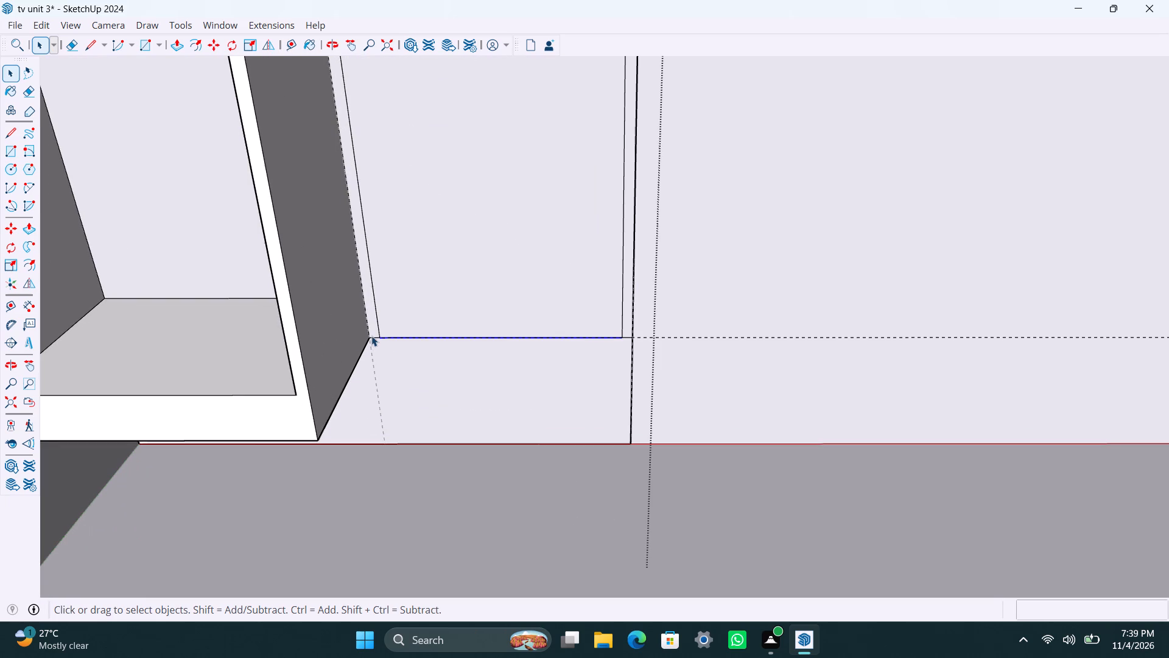
{"action": "left_click", "coordinate": [377, 334]}
{"action": "key", "text": "m"}
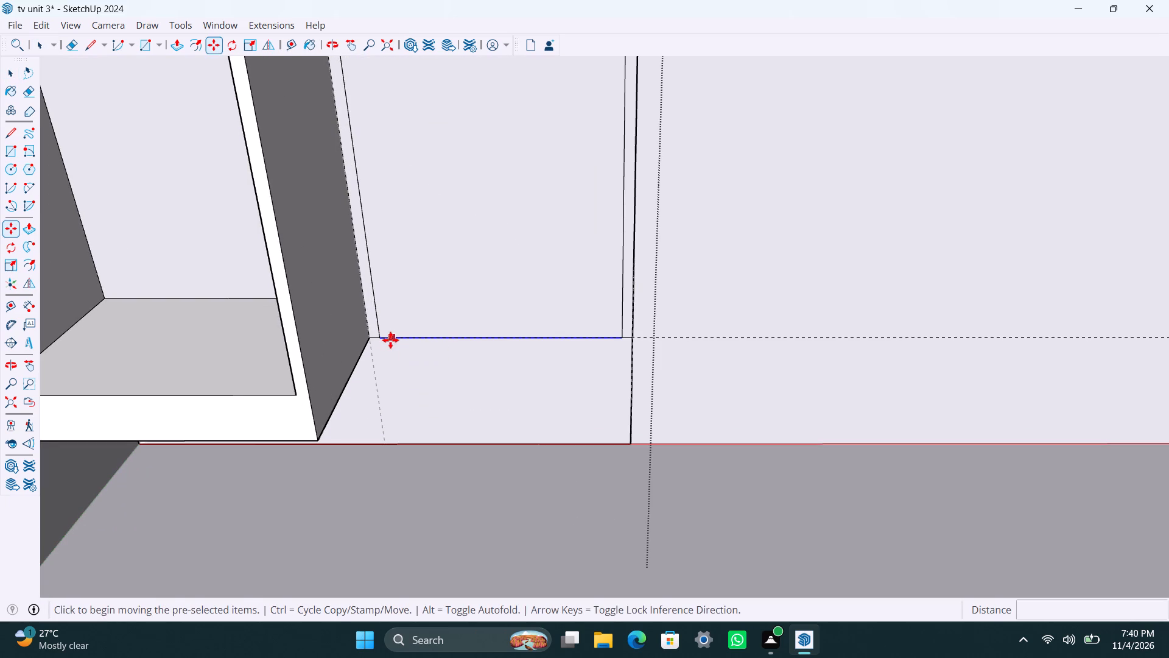
{"action": "left_click", "coordinate": [386, 340]}
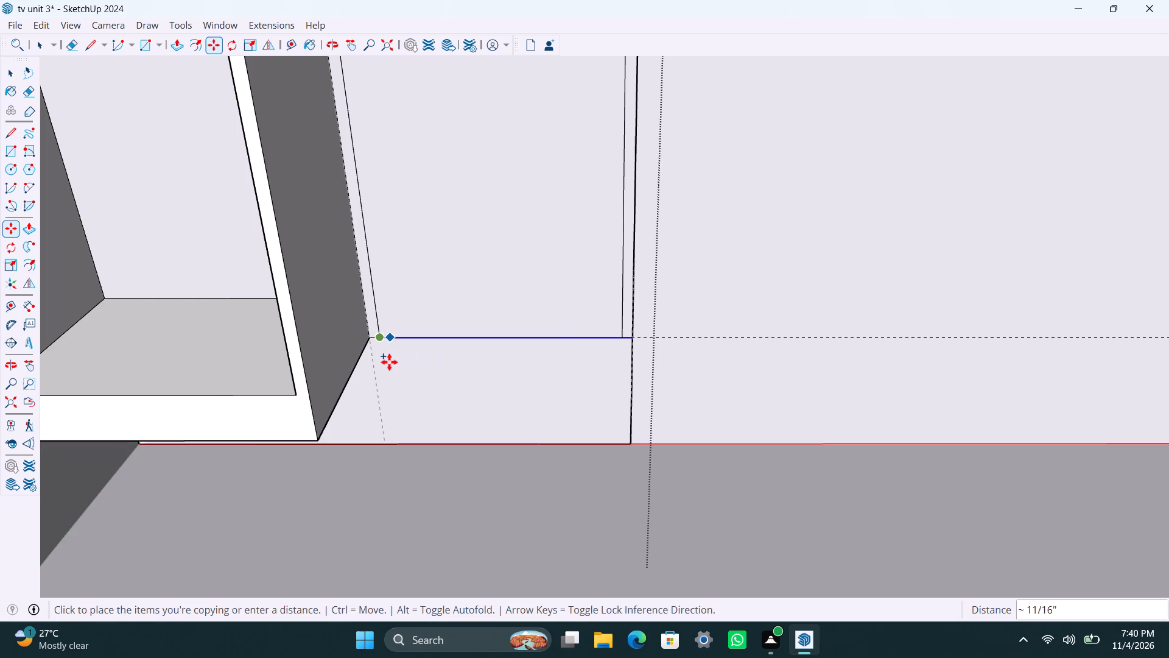
{"action": "type", "text": "3\""}
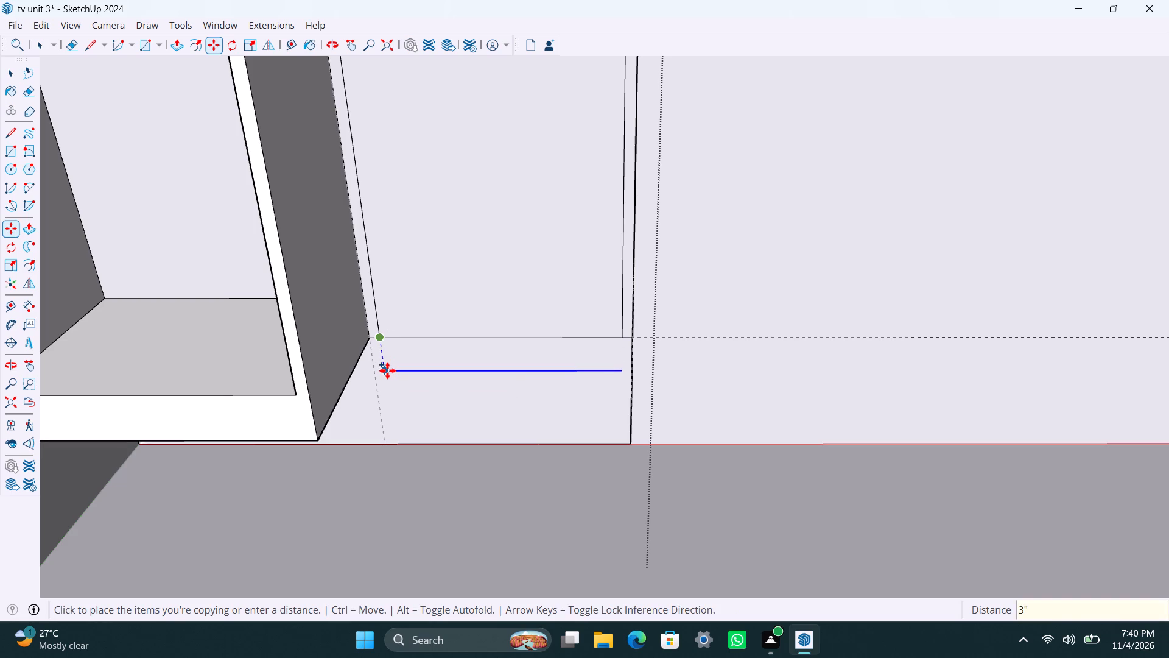
{"action": "key", "text": "Return"}
{"action": "key", "text": "space"}
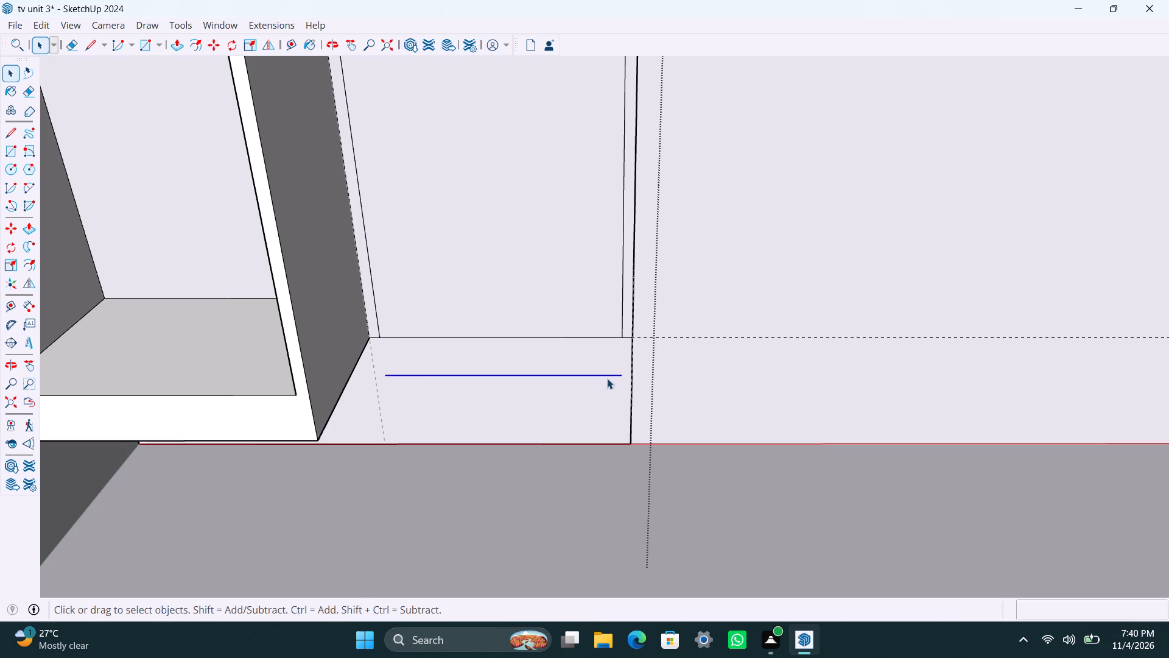
Draw a line about 1'5 5/16" long along the copied edge, from its outer end to the dashed edge beside the finished column.
{"action": "scroll", "coordinate": [623, 377], "scroll_direction": "up", "scroll_amount": 2}
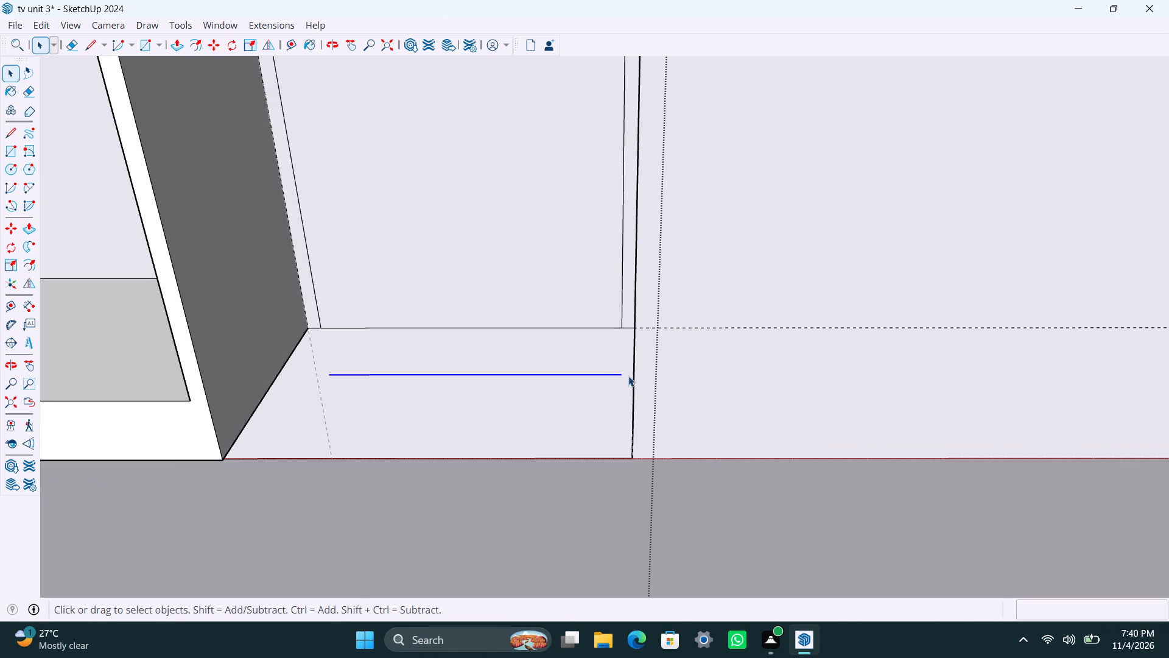
{"action": "scroll", "coordinate": [606, 353], "scroll_direction": "down", "scroll_amount": 8}
{"action": "scroll", "coordinate": [598, 355], "scroll_direction": "up", "scroll_amount": 4}
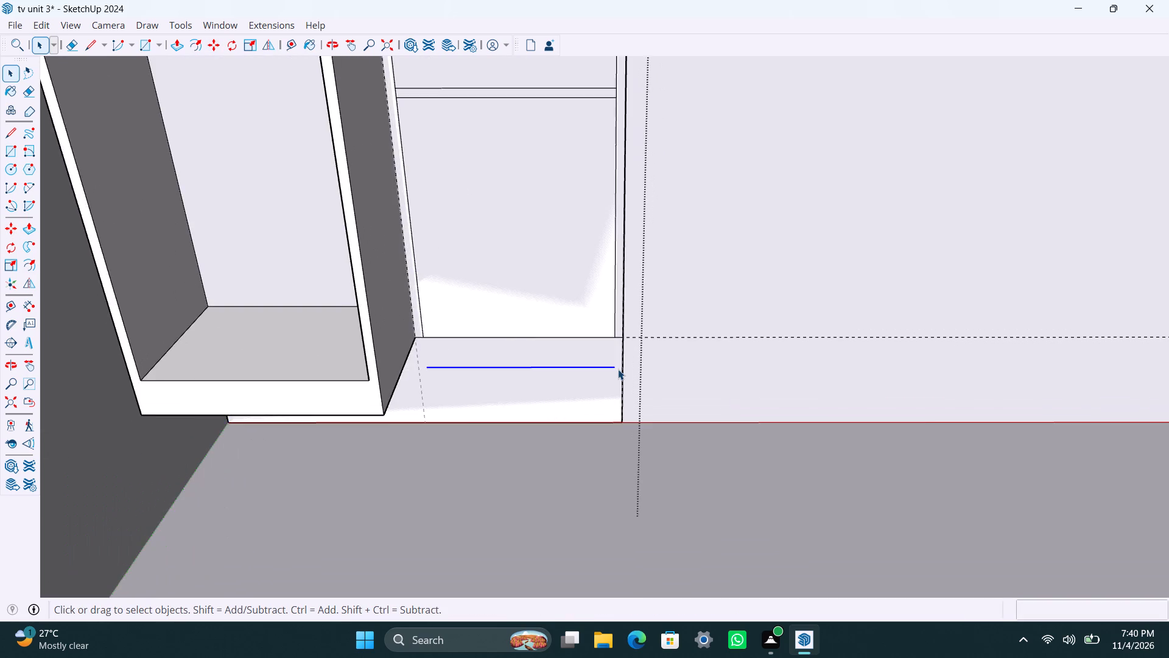
{"action": "key", "text": "l"}
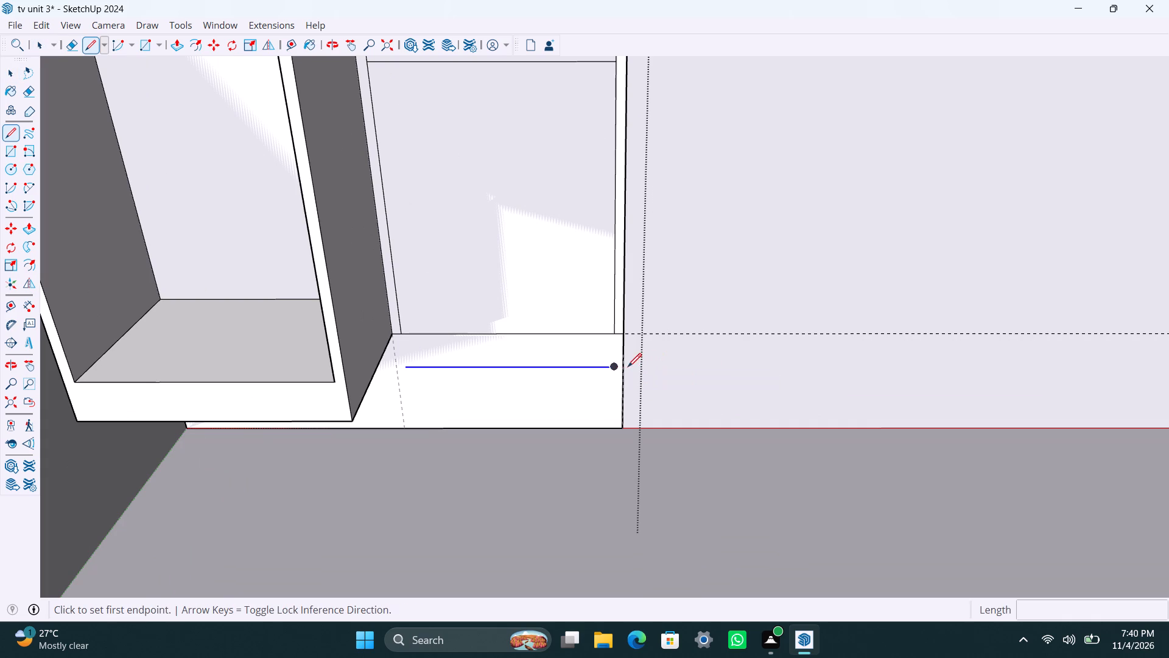
{"action": "left_click", "coordinate": [622, 368]}
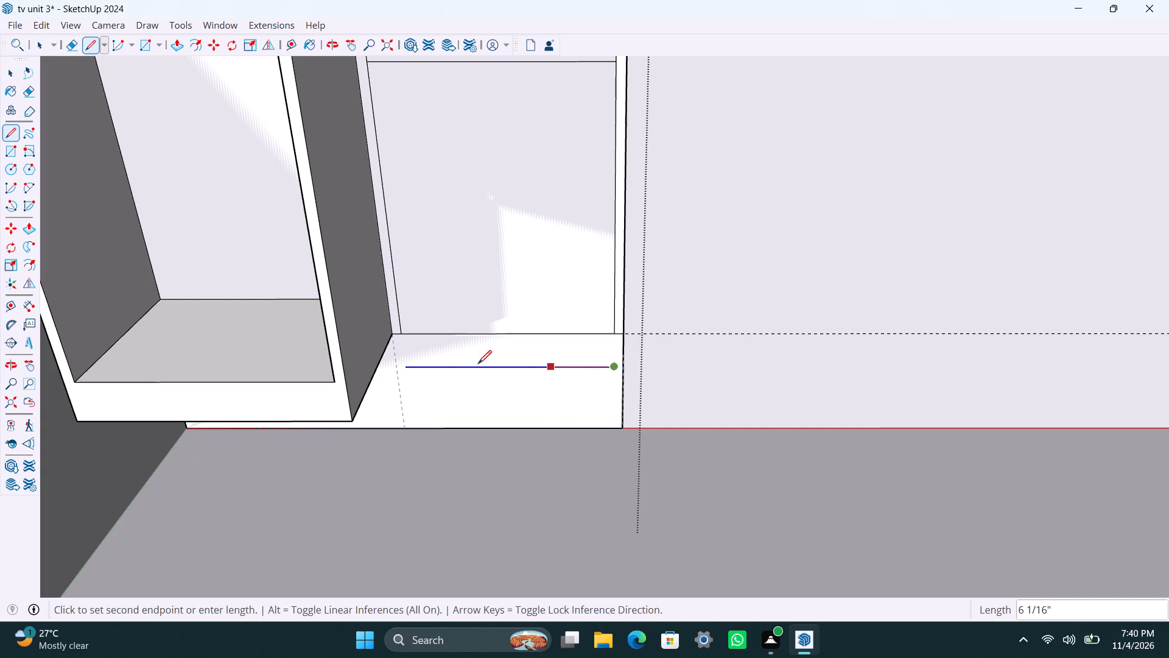
{"action": "left_click", "coordinate": [396, 369]}
{"action": "key", "text": "space"}
{"action": "scroll", "coordinate": [396, 368], "scroll_direction": "up", "scroll_amount": 4}
{"action": "middle_click_drag", "start_coordinate": [394, 369], "coordinate": [395, 204]}
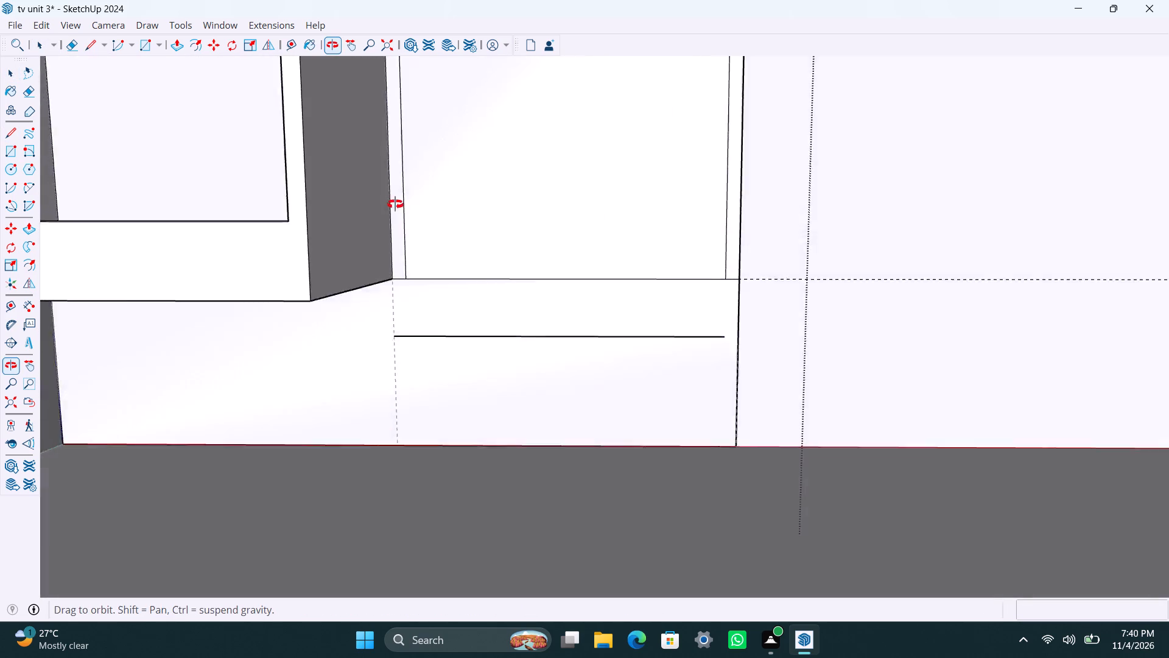
{"action": "middle_click_drag", "start_coordinate": [395, 204], "coordinate": [392, 188]}
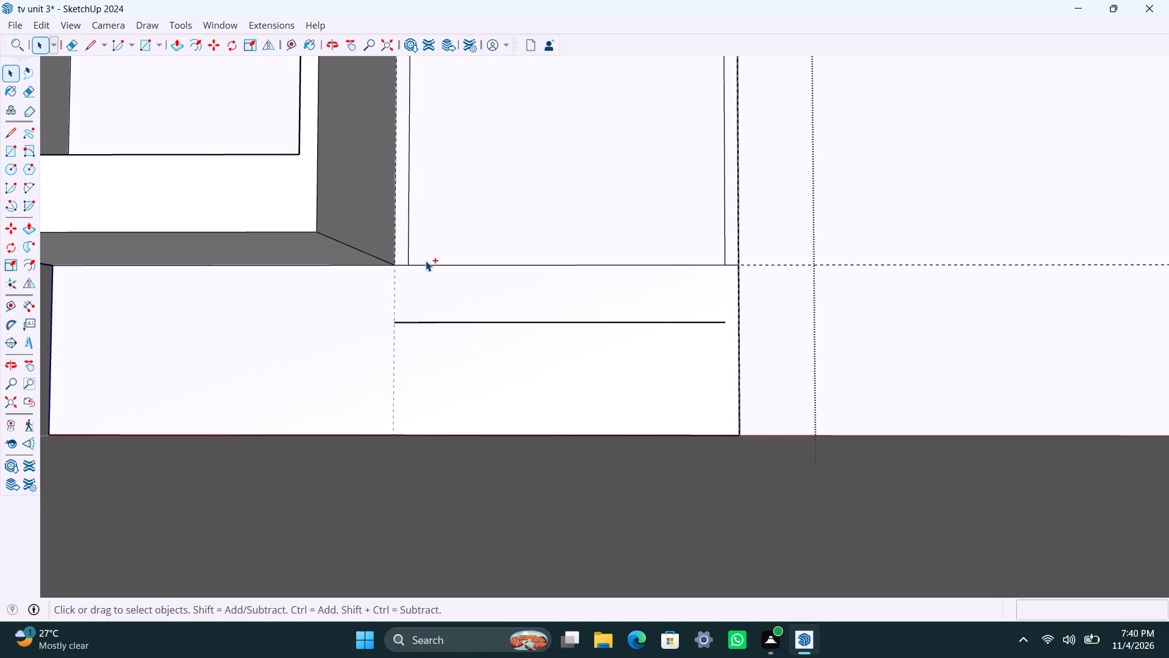
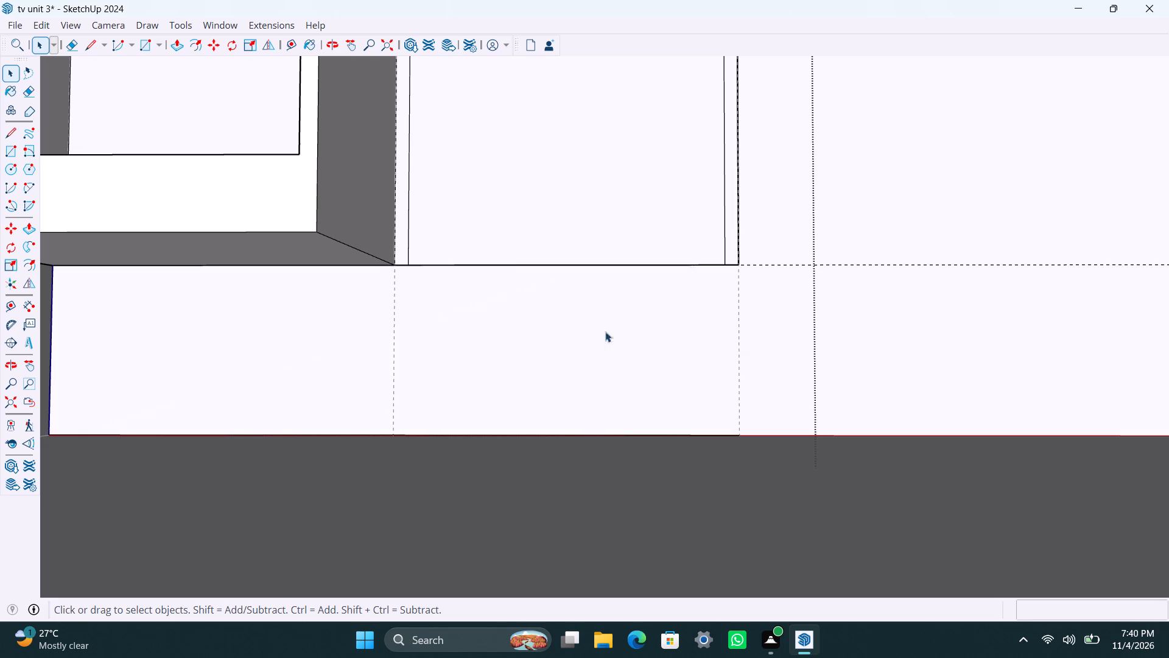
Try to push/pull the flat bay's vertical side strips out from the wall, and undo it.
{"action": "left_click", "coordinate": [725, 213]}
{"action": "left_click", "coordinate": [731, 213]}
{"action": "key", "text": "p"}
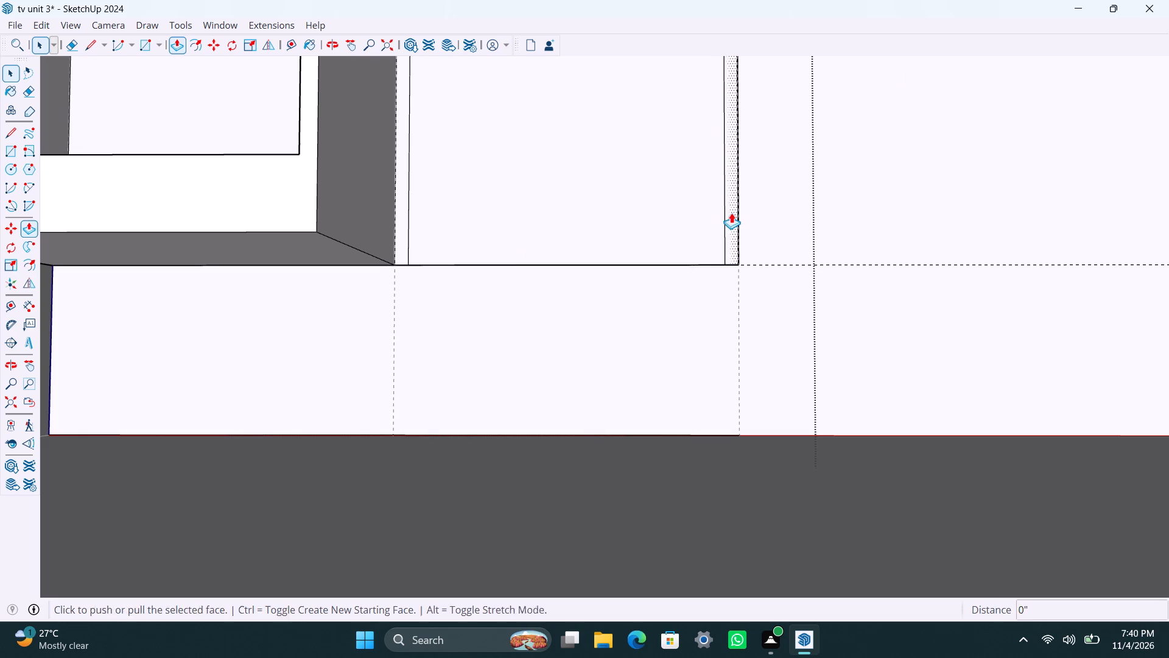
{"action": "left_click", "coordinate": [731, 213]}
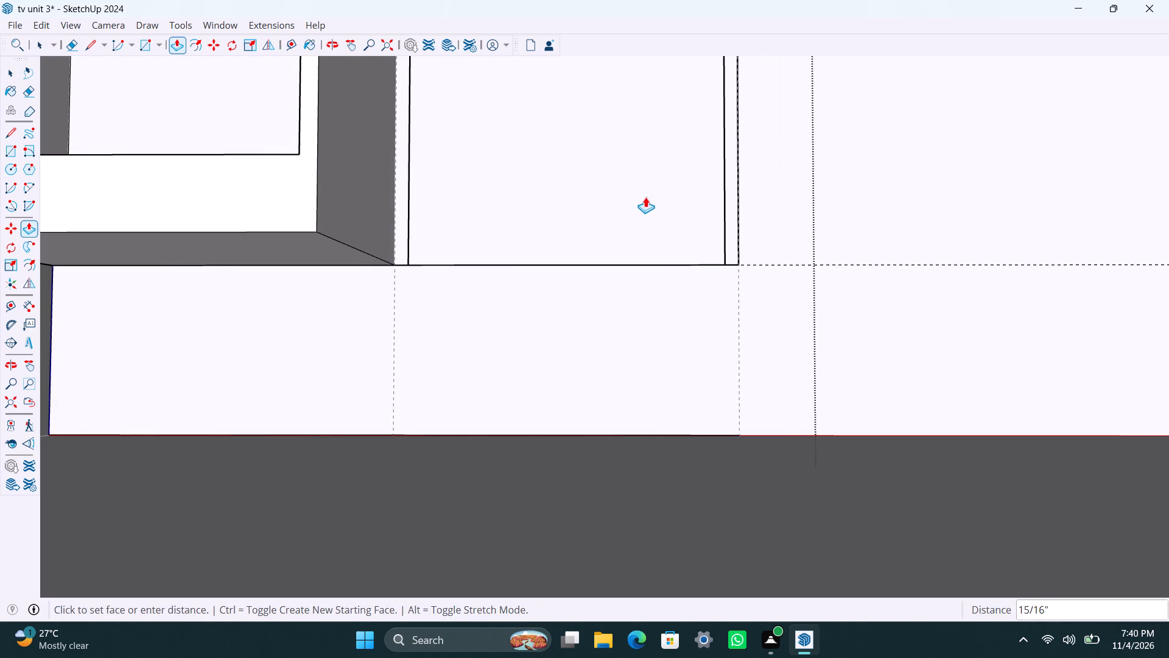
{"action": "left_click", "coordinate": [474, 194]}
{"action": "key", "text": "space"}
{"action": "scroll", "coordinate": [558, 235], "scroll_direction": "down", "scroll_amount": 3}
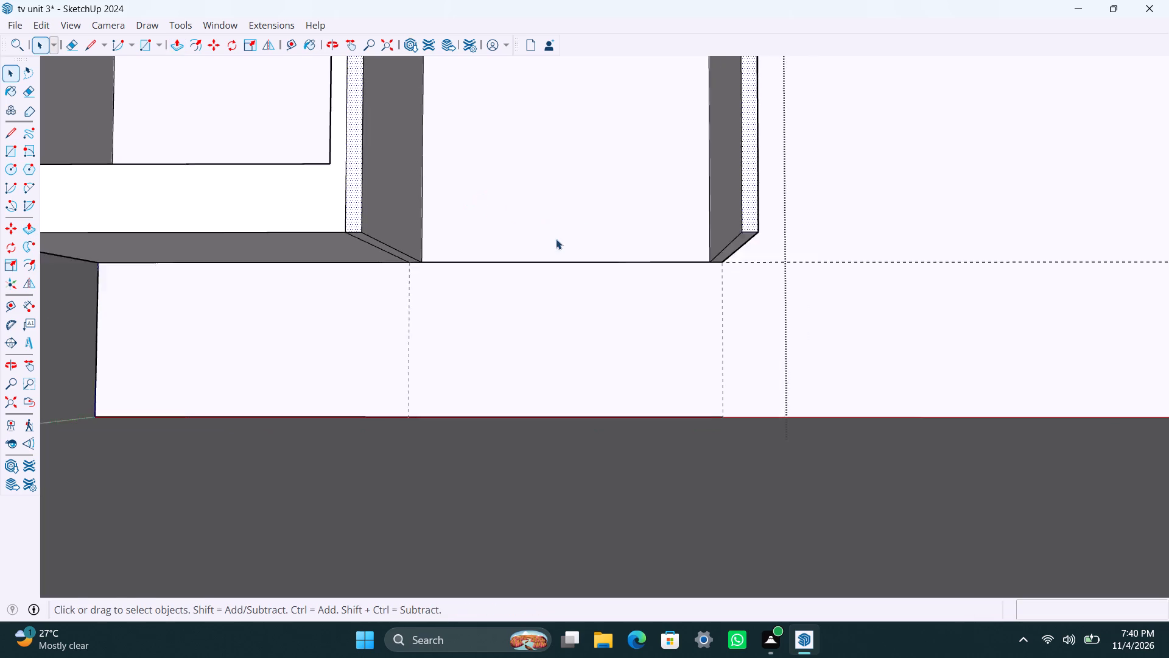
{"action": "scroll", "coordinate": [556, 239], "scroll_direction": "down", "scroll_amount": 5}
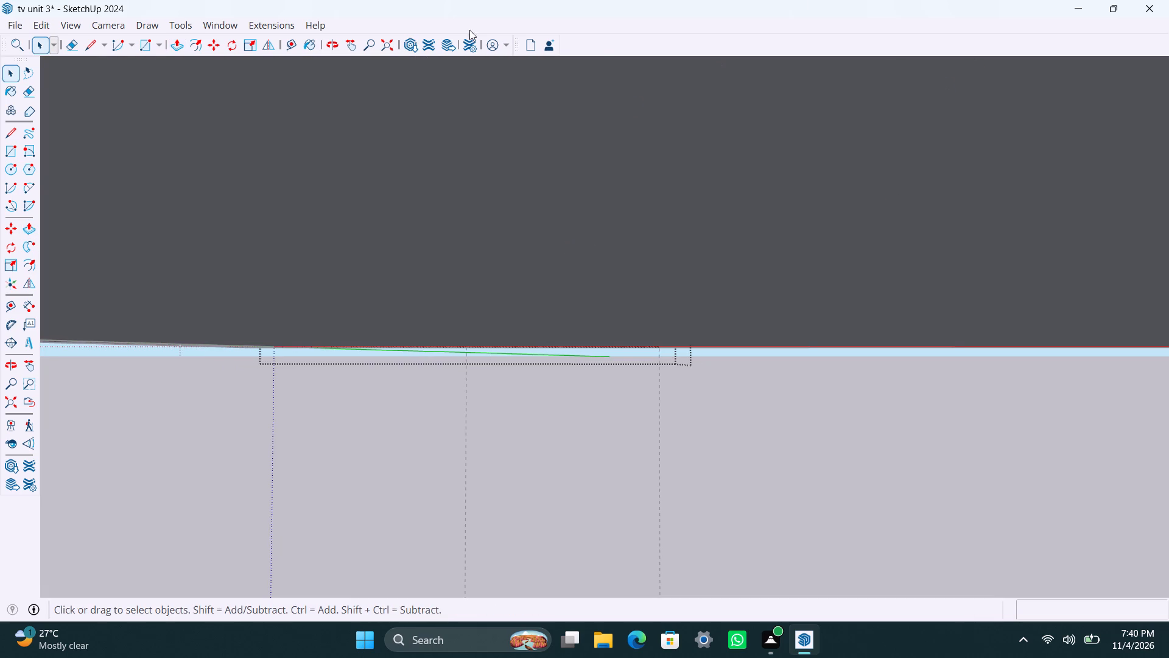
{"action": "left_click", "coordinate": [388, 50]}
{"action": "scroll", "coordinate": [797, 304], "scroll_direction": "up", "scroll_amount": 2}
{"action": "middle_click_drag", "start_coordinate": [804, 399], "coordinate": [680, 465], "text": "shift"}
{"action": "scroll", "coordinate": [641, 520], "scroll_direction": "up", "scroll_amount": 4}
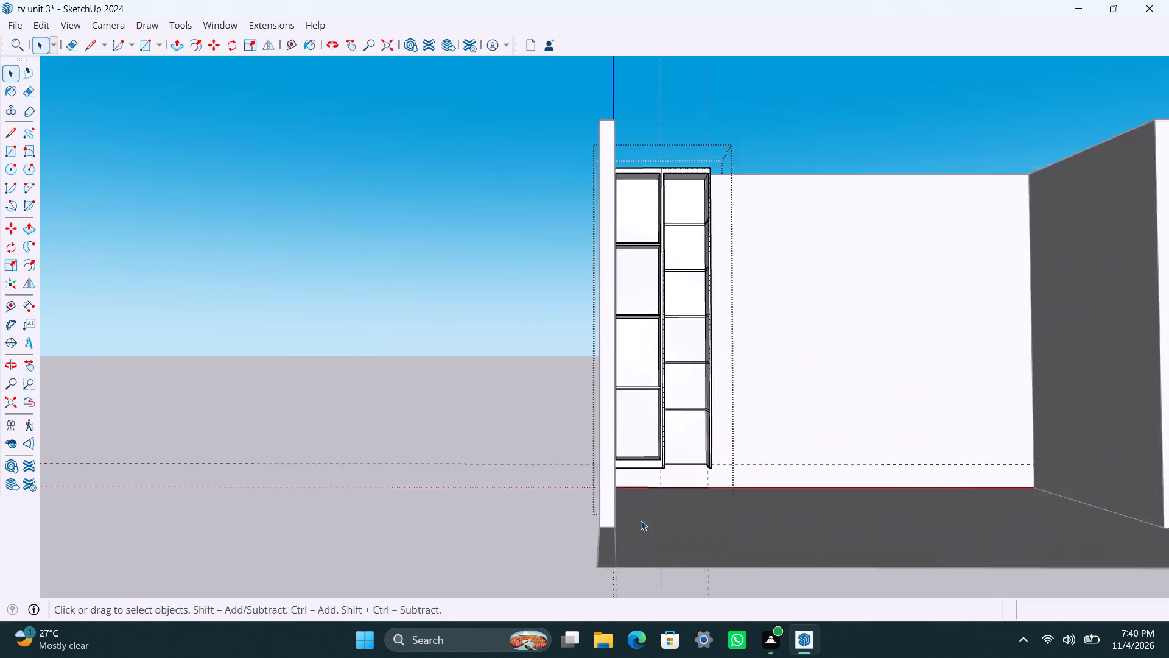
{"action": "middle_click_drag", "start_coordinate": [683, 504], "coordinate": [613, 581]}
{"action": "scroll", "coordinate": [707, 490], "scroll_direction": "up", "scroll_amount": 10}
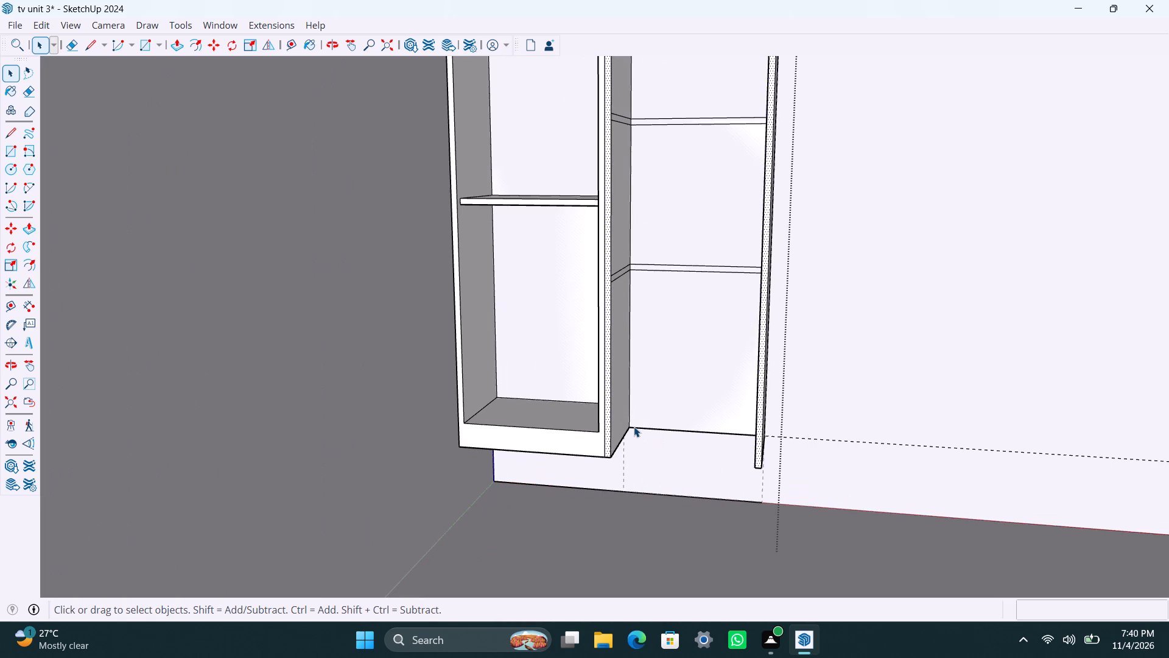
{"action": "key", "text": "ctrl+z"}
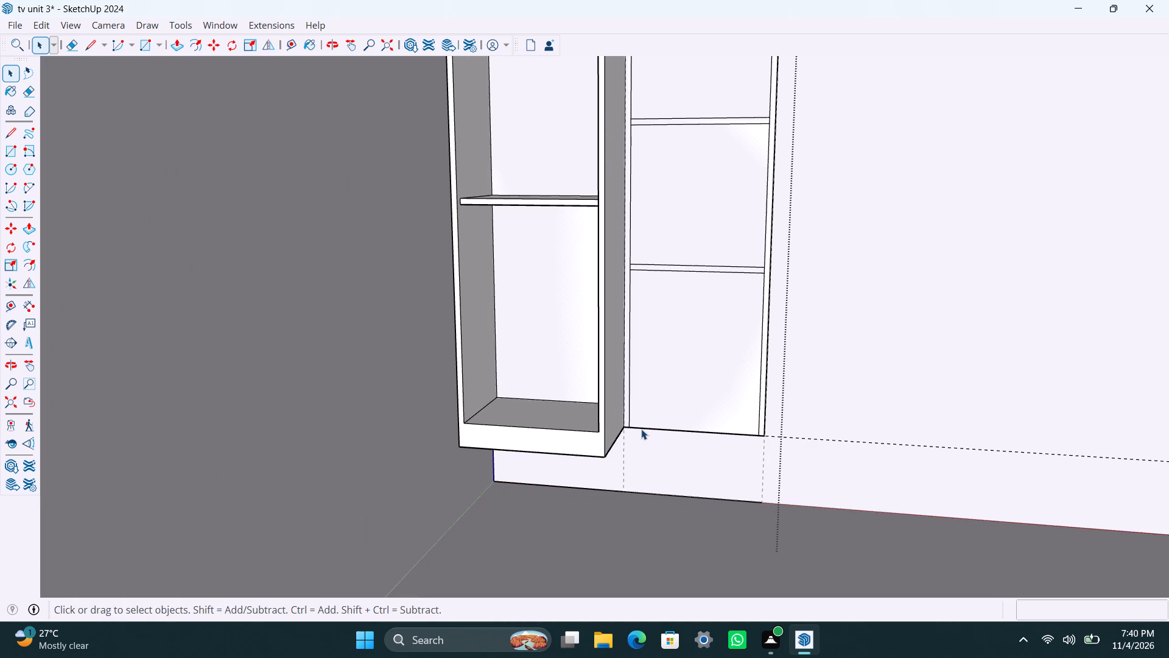
Copy the flat bay's bottom inner edge up 3" between the two side strips.
{"action": "left_click", "coordinate": [640, 426]}
{"action": "scroll", "coordinate": [639, 426], "scroll_direction": "up", "scroll_amount": 13}
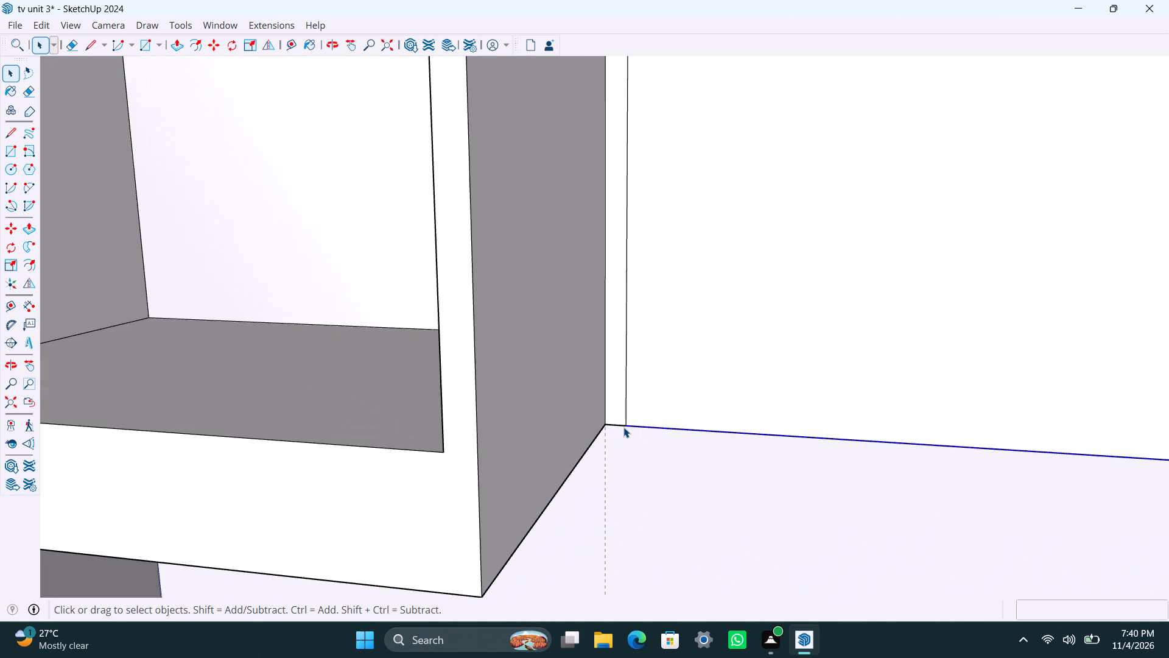
{"action": "left_click", "coordinate": [606, 424]}
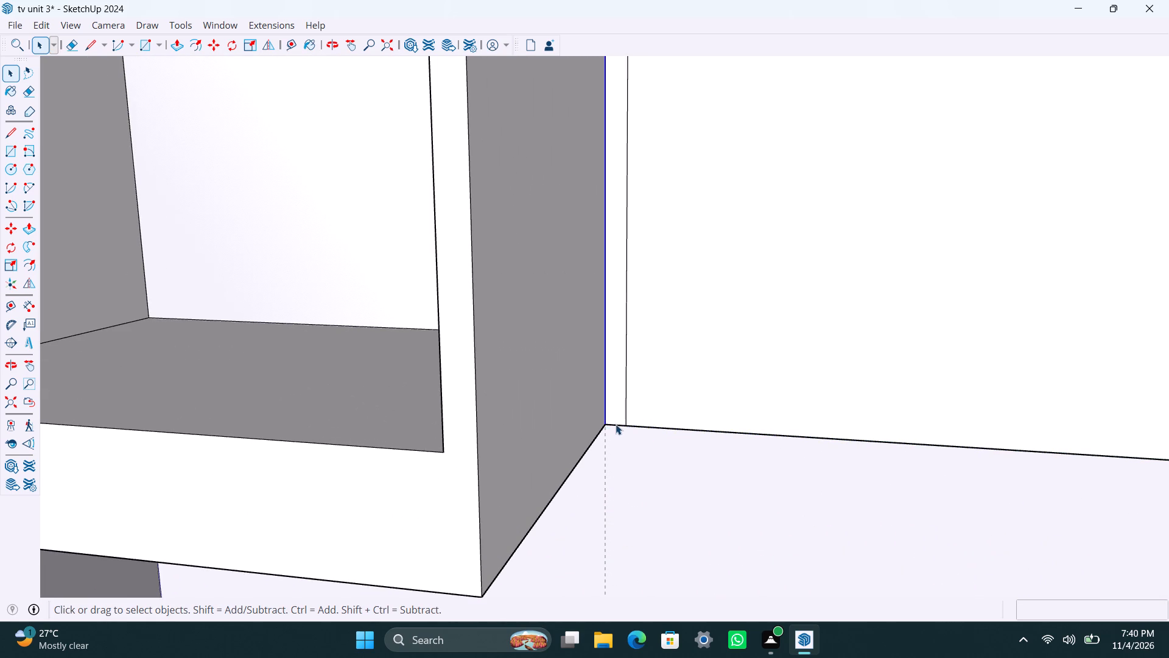
{"action": "left_click", "coordinate": [640, 423]}
{"action": "left_click", "coordinate": [642, 426]}
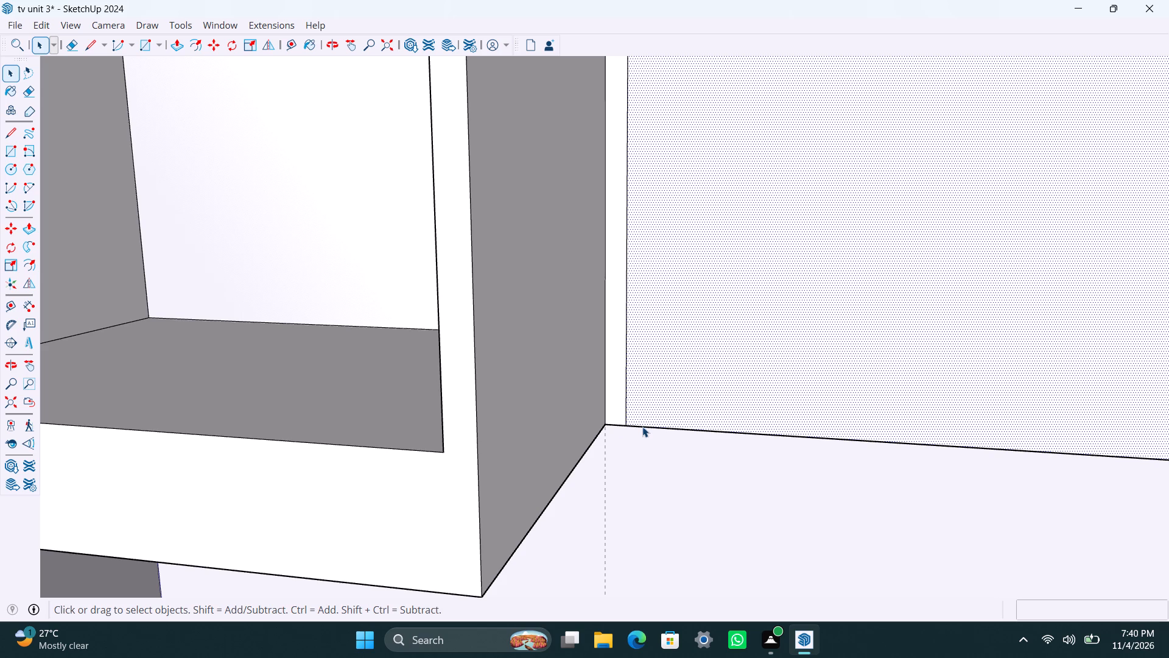
{"action": "key", "text": "m"}
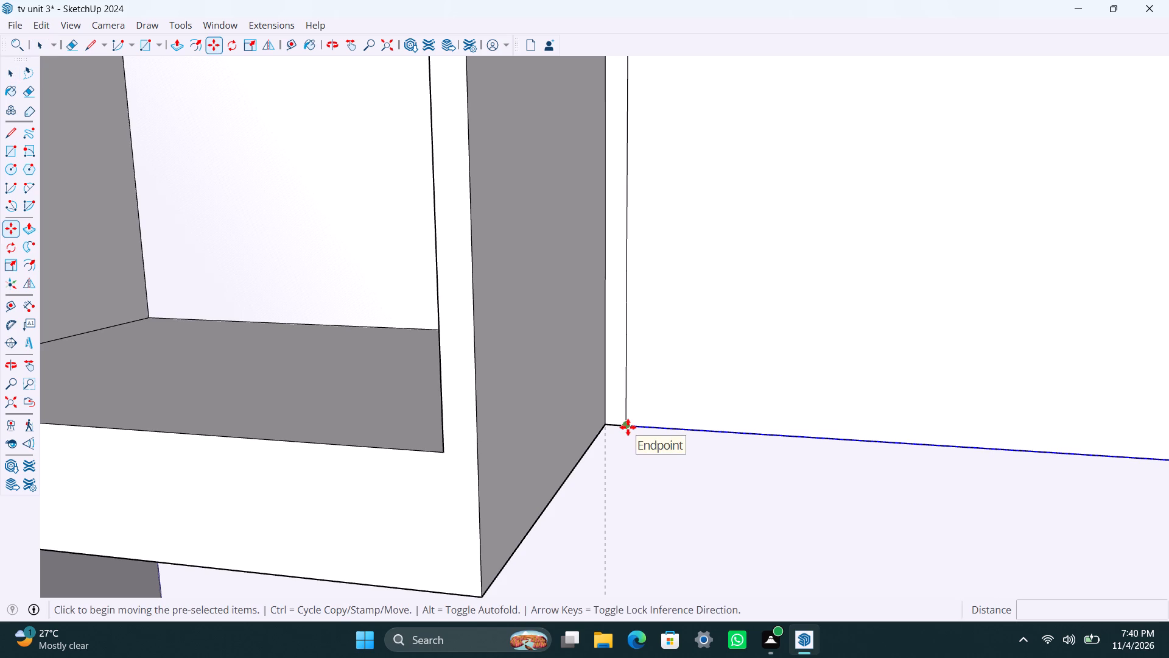
{"action": "left_click", "coordinate": [628, 427], "text": "ctrl"}
{"action": "type", "text": "3\""}
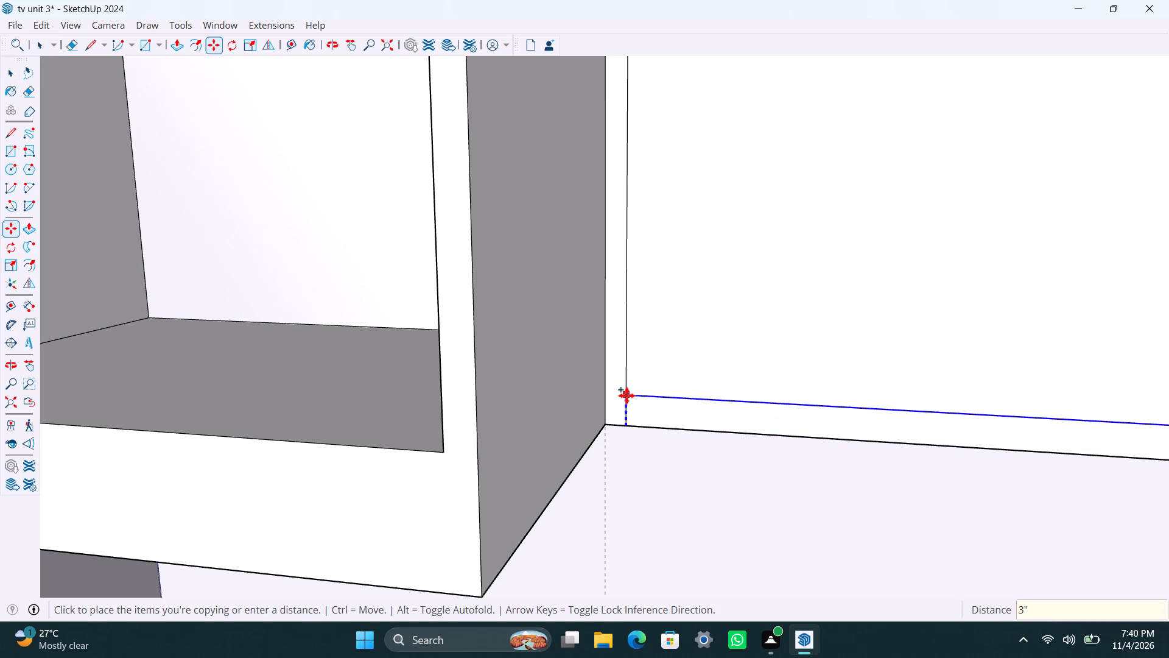
{"action": "key", "text": "Return"}
{"action": "key", "text": "space"}
Delete the short vertical edges at both ends of the 3" base strip to merge it with the side strips.
{"action": "left_click", "coordinate": [625, 381]}
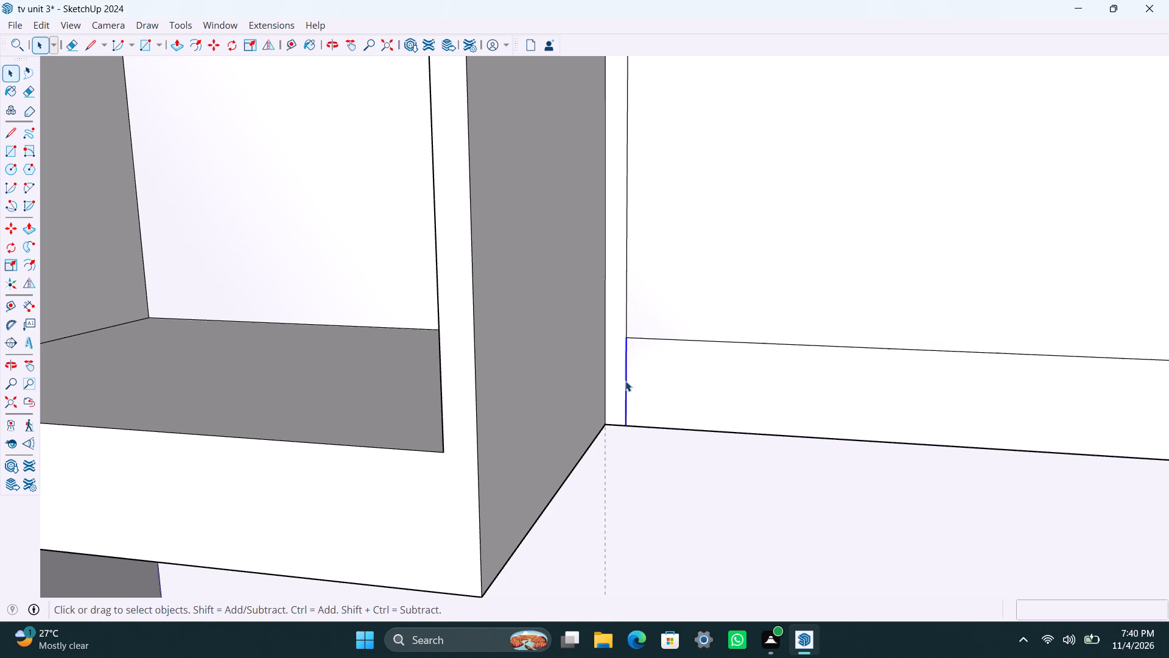
{"action": "key", "text": "Delete"}
{"action": "scroll", "coordinate": [631, 358], "scroll_direction": "down", "scroll_amount": 11}
{"action": "middle_click_drag", "start_coordinate": [786, 378], "coordinate": [686, 375], "text": "shift"}
{"action": "scroll", "coordinate": [776, 397], "scroll_direction": "up", "scroll_amount": 1}
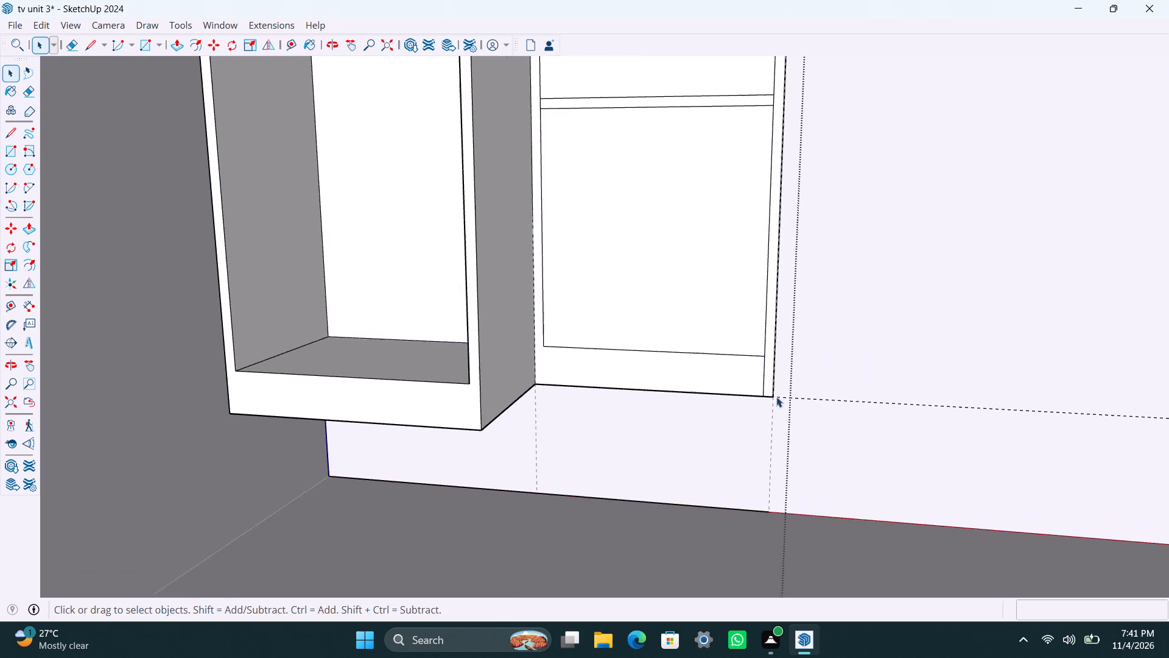
{"action": "scroll", "coordinate": [776, 397], "scroll_direction": "up", "scroll_amount": 6}
{"action": "left_click", "coordinate": [762, 365]}
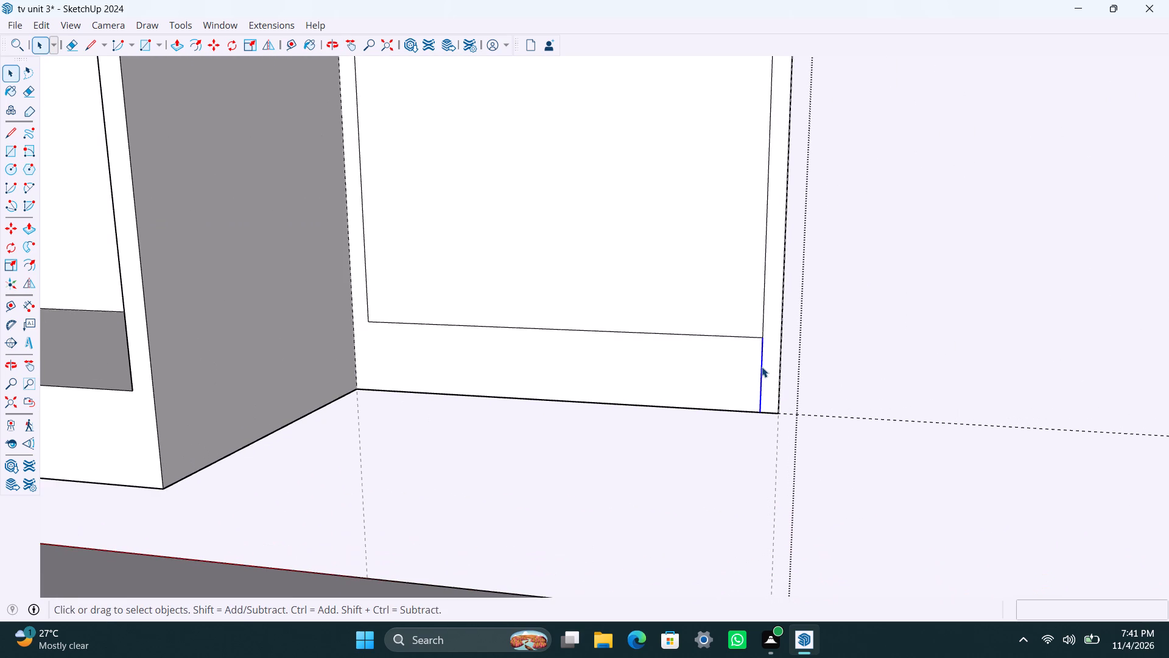
{"action": "key", "text": "Delete"}
Push/pull the bay's merged frame face 1' out from the wall.
{"action": "left_click", "coordinate": [765, 373]}
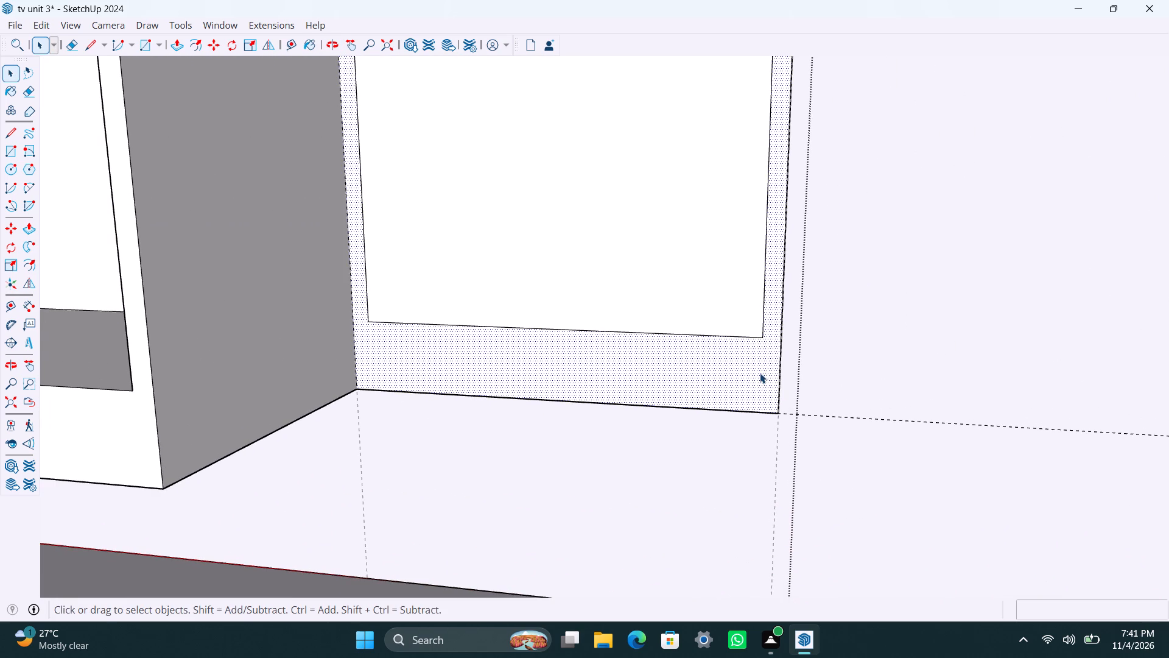
{"action": "key", "text": "p"}
{"action": "left_click", "coordinate": [753, 373]}
{"action": "left_click_drag", "start_coordinate": [587, 380], "coordinate": [579, 380]}
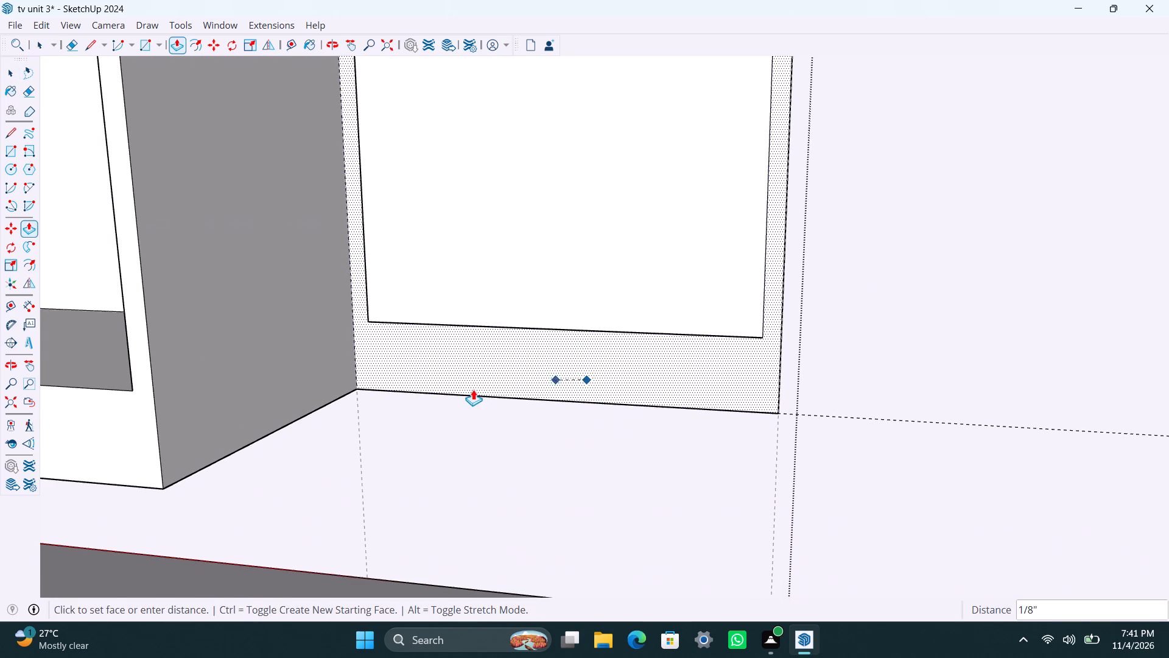
{"action": "key", "text": "ctrl+z"}
{"action": "left_click", "coordinate": [583, 368]}
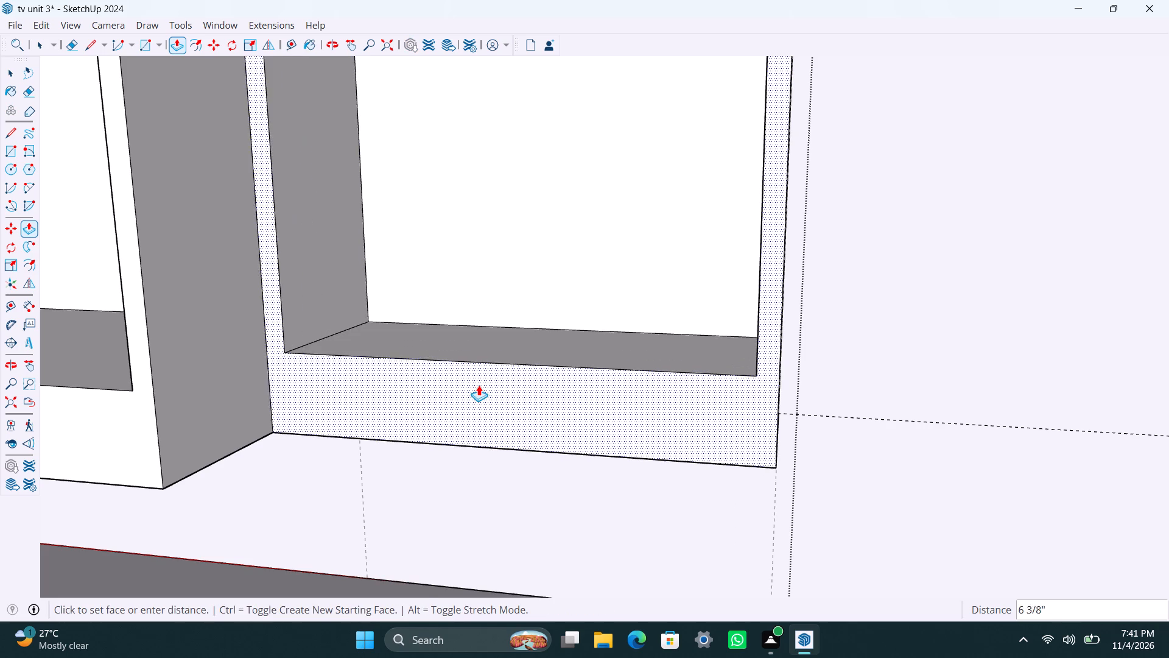
{"action": "type", "text": "1'"}
{"action": "key", "text": "Return"}
{"action": "key", "text": "space"}
Push/pull the bay's lowest shelf outline out 11".
{"action": "scroll", "coordinate": [190, 334], "scroll_direction": "down", "scroll_amount": 9}
{"action": "scroll", "coordinate": [281, 370], "scroll_direction": "down", "scroll_amount": 3}
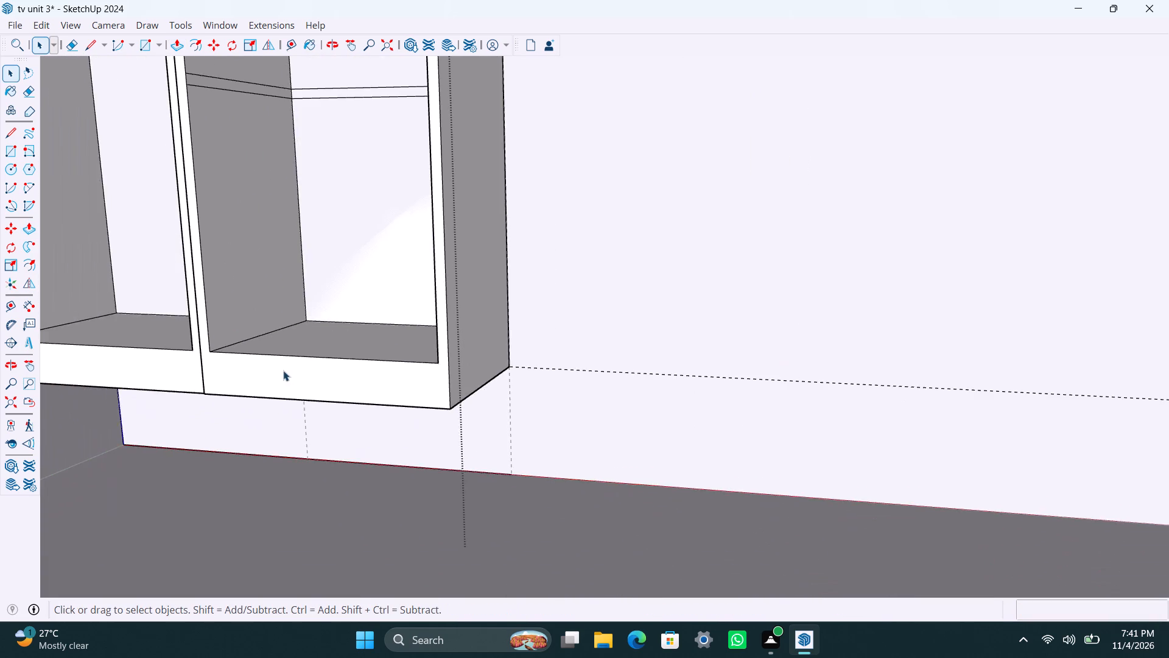
{"action": "scroll", "coordinate": [283, 370], "scroll_direction": "down", "scroll_amount": 3}
{"action": "middle_click_drag", "start_coordinate": [326, 409], "coordinate": [439, 411]}
{"action": "scroll", "coordinate": [310, 327], "scroll_direction": "down", "scroll_amount": 4}
{"action": "middle_click_drag", "start_coordinate": [326, 330], "coordinate": [405, 405], "text": "shift"}
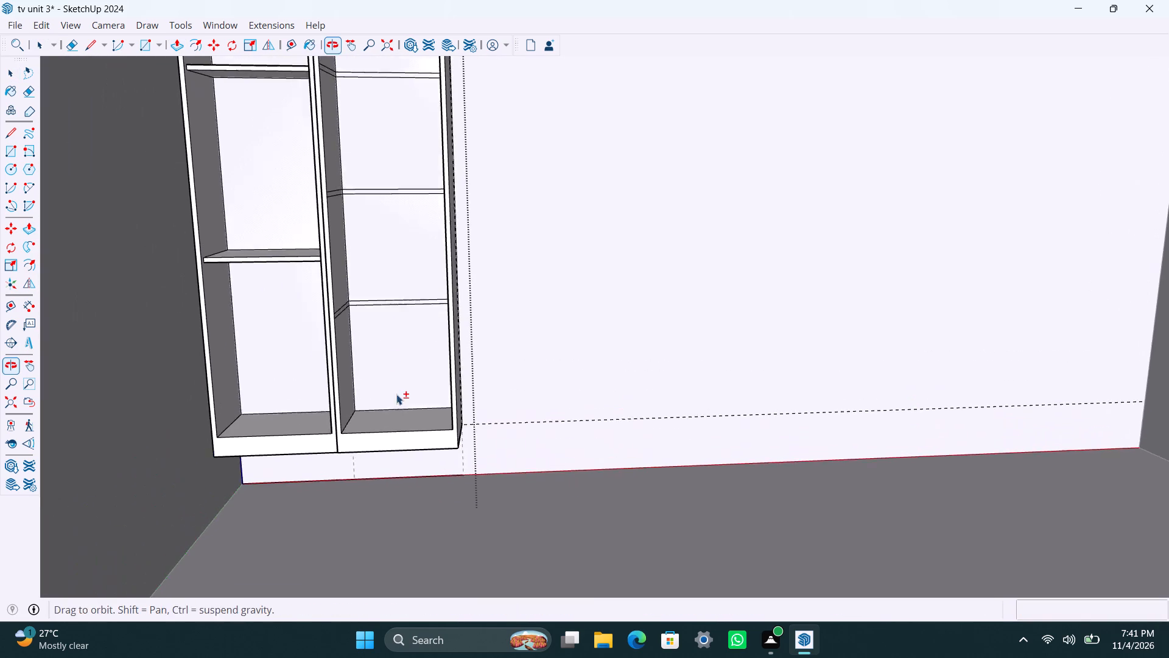
{"action": "scroll", "coordinate": [391, 338], "scroll_direction": "up", "scroll_amount": 9}
{"action": "left_click", "coordinate": [430, 303]}
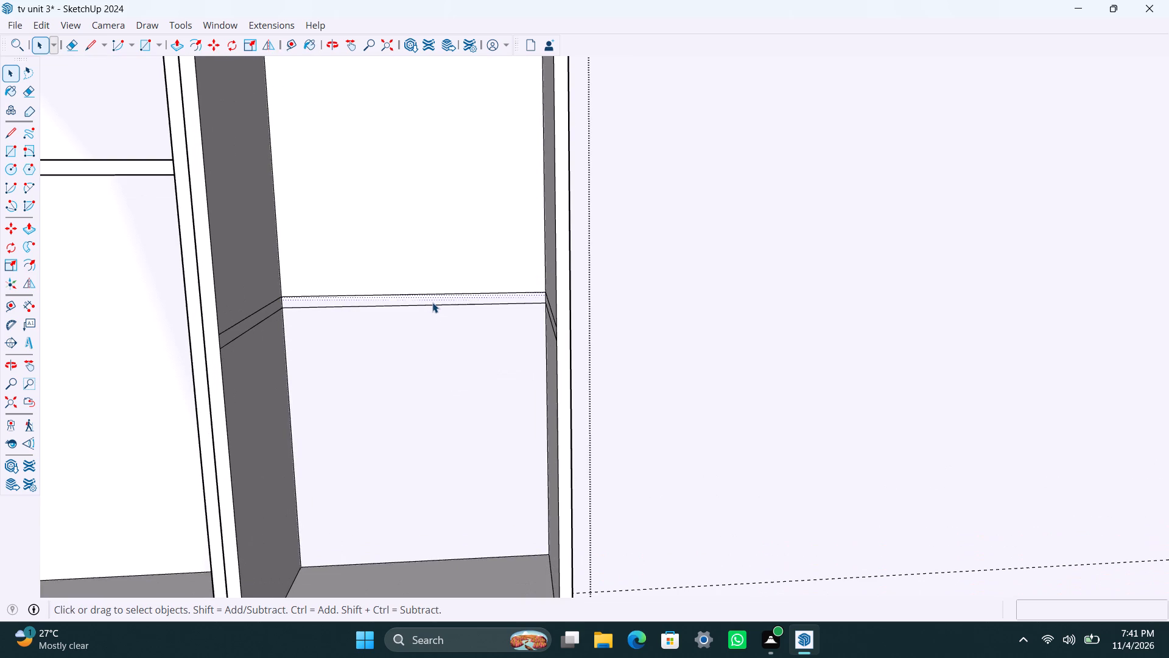
{"action": "key", "text": "p"}
{"action": "left_click", "coordinate": [430, 299]}
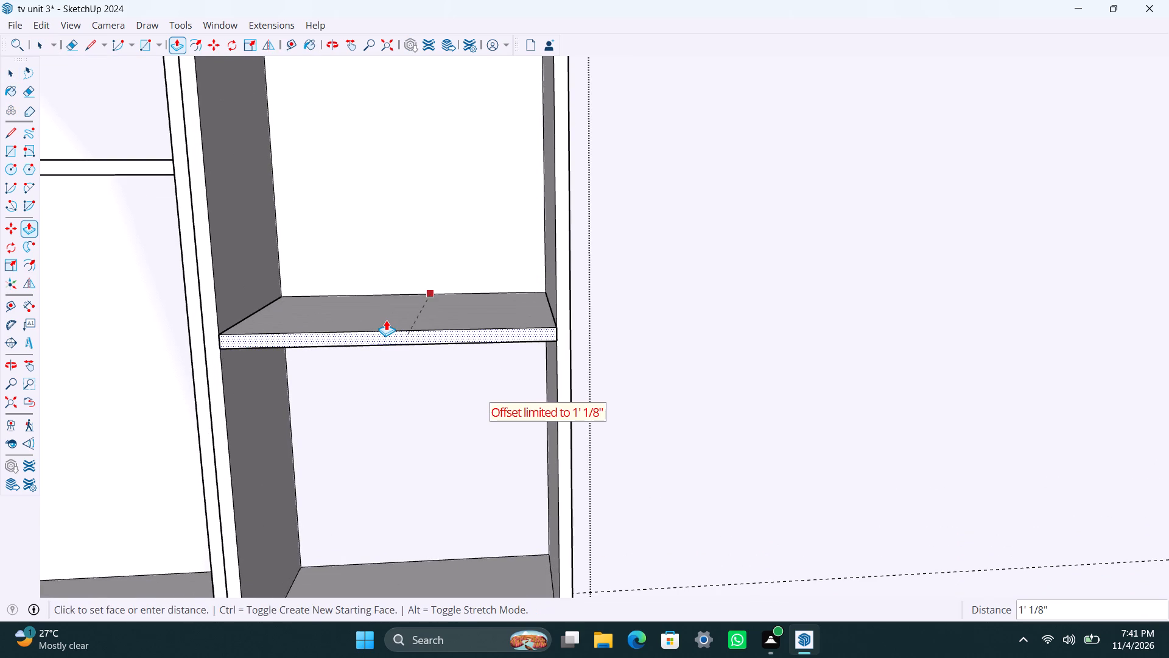
{"action": "key", "text": "1"}
{"action": "key", "text": "1"}
{"action": "key", "text": "shift+quotedbl"}
{"action": "key", "text": "Return"}
{"action": "key", "text": "space"}
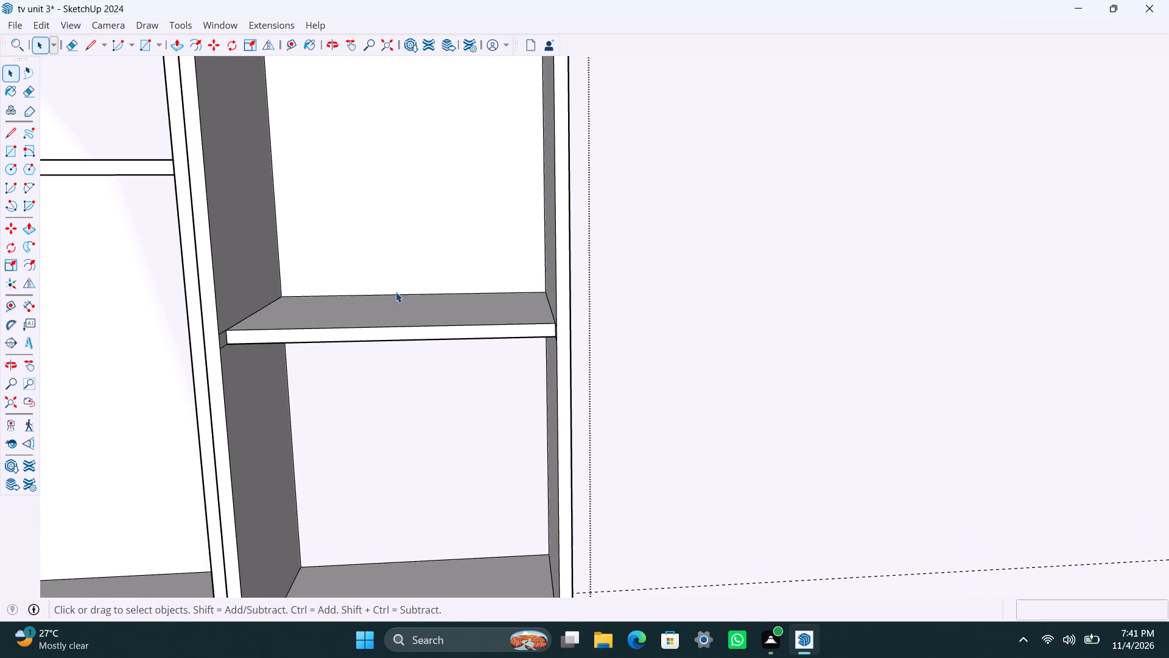
Extrude the next two shelf outlines above the lowest shelf by the same 11".
{"action": "scroll", "coordinate": [396, 292], "scroll_direction": "down", "scroll_amount": 9}
{"action": "middle_click_drag", "start_coordinate": [430, 207], "coordinate": [476, 328]}
{"action": "scroll", "coordinate": [476, 271], "scroll_direction": "up", "scroll_amount": 6}
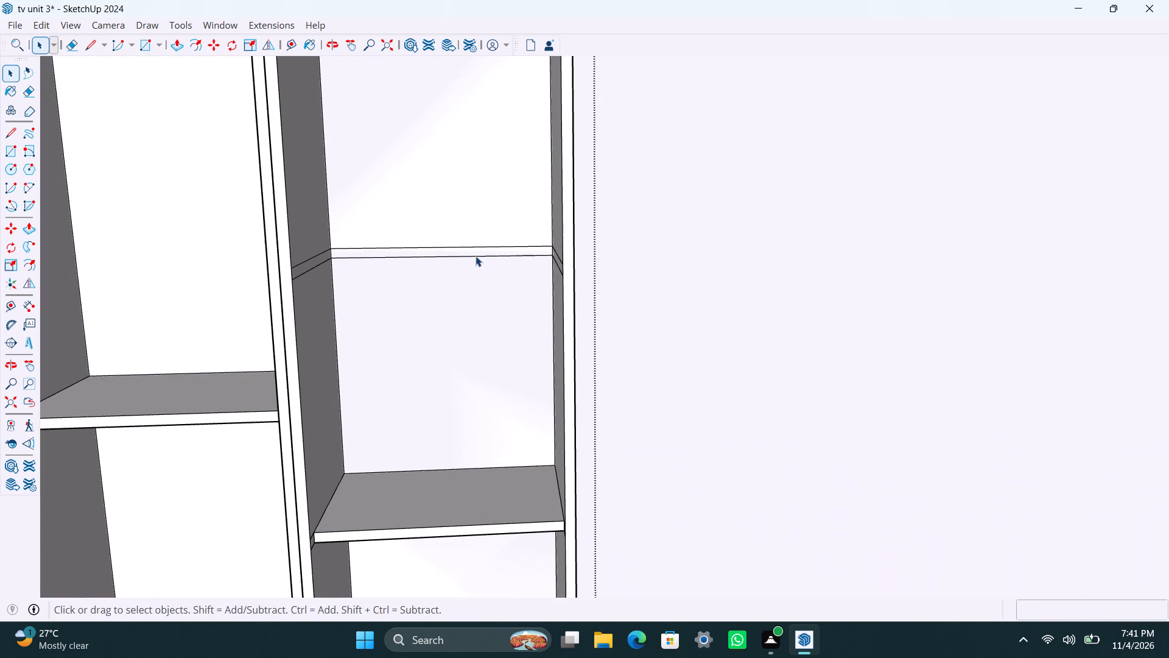
{"action": "left_click", "coordinate": [476, 253]}
{"action": "key", "text": "p"}
{"action": "double_click", "coordinate": [476, 247]}
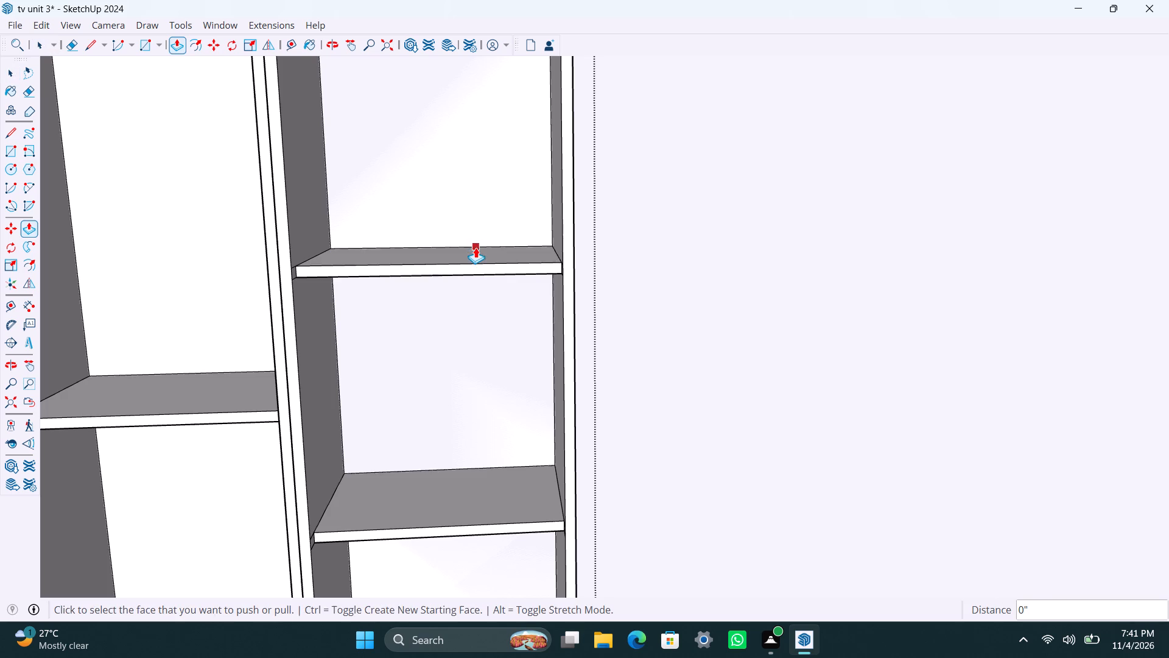
{"action": "scroll", "coordinate": [459, 205], "scroll_direction": "down", "scroll_amount": 8}
{"action": "middle_click_drag", "start_coordinate": [469, 198], "coordinate": [481, 332], "text": "shift"}
{"action": "scroll", "coordinate": [442, 241], "scroll_direction": "up", "scroll_amount": 3}
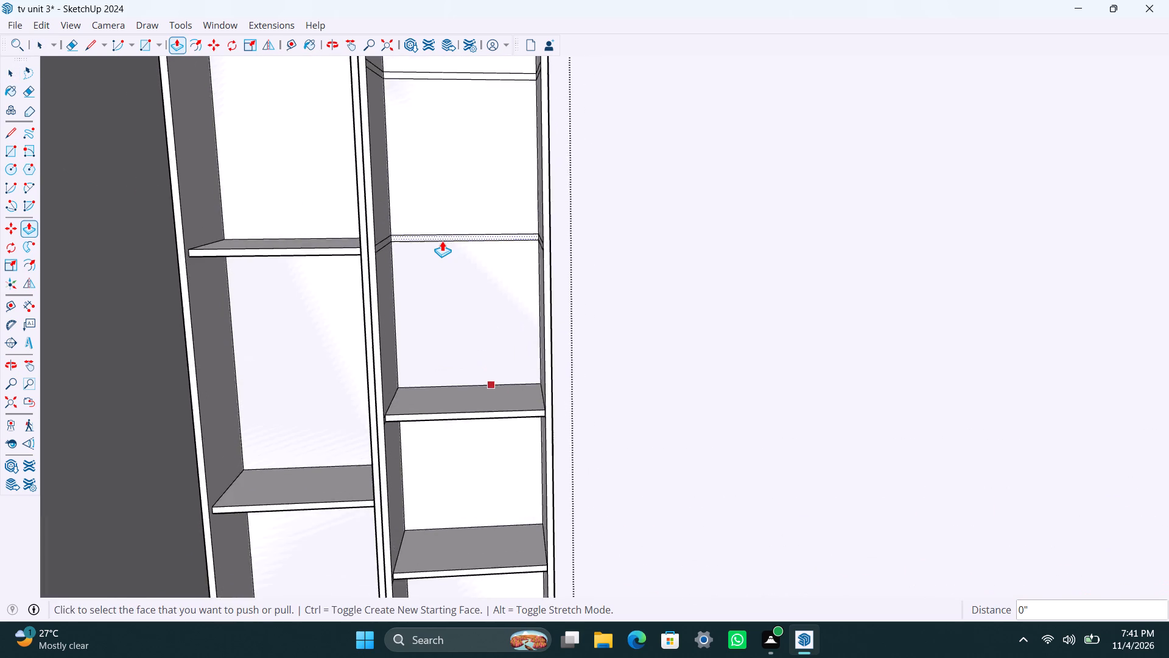
{"action": "scroll", "coordinate": [442, 241], "scroll_direction": "up", "scroll_amount": 3}
{"action": "double_click", "coordinate": [443, 240]}
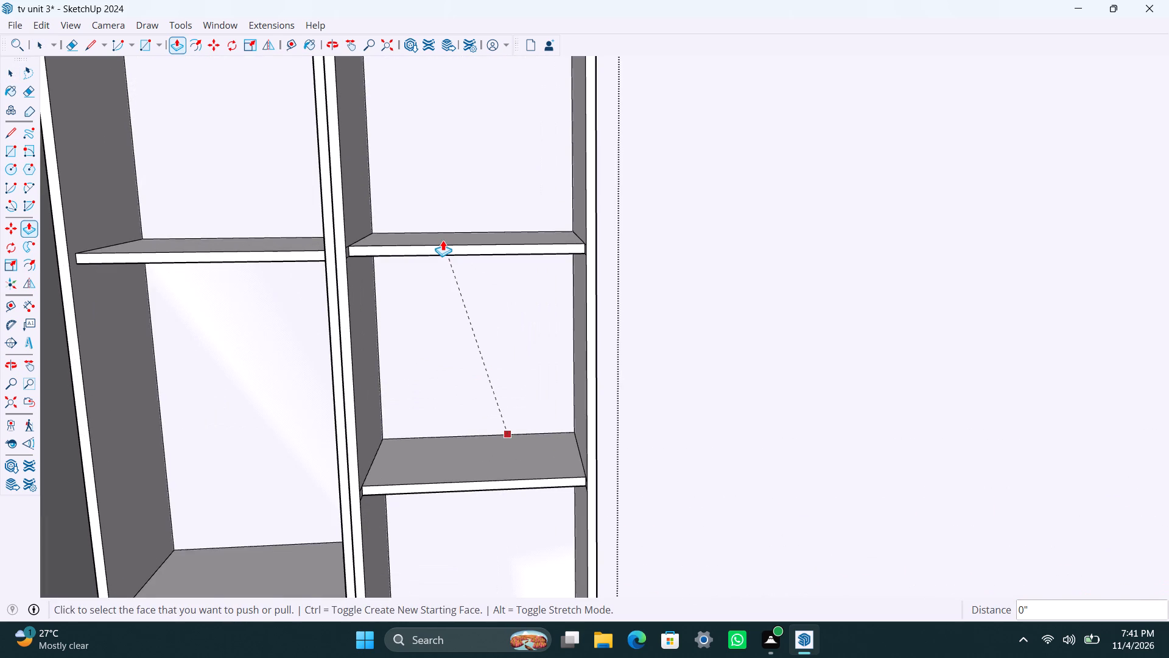
Extrude the bay's top two shelf outlines by the same 11" and exit the group.
{"action": "scroll", "coordinate": [445, 152], "scroll_direction": "down", "scroll_amount": 8}
{"action": "middle_click_drag", "start_coordinate": [486, 208], "coordinate": [515, 346]}
{"action": "scroll", "coordinate": [472, 243], "scroll_direction": "up", "scroll_amount": 6}
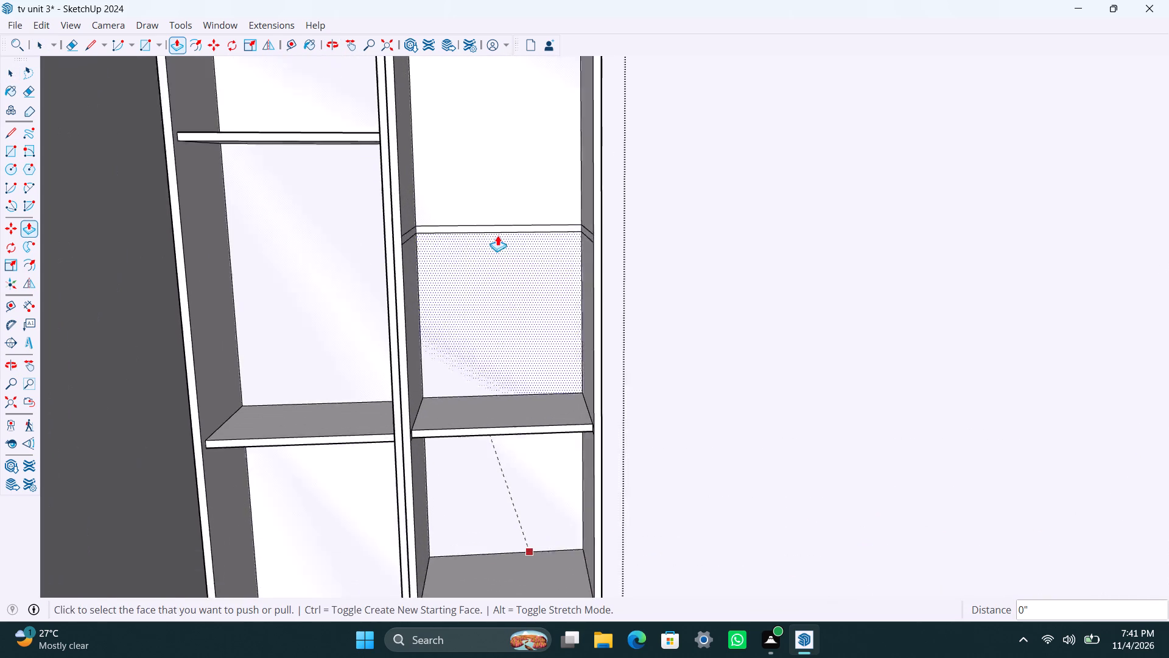
{"action": "double_click", "coordinate": [517, 228]}
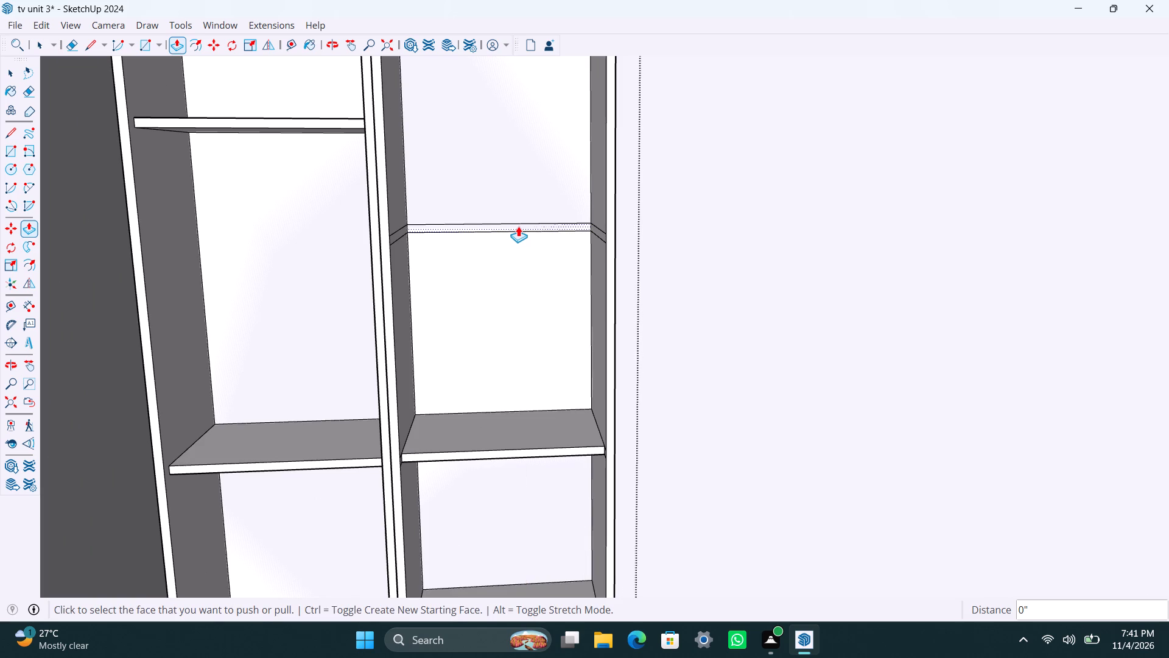
{"action": "double_click", "coordinate": [518, 225]}
{"action": "scroll", "coordinate": [515, 232], "scroll_direction": "down", "scroll_amount": 9}
{"action": "middle_click_drag", "start_coordinate": [507, 160], "coordinate": [514, 294]}
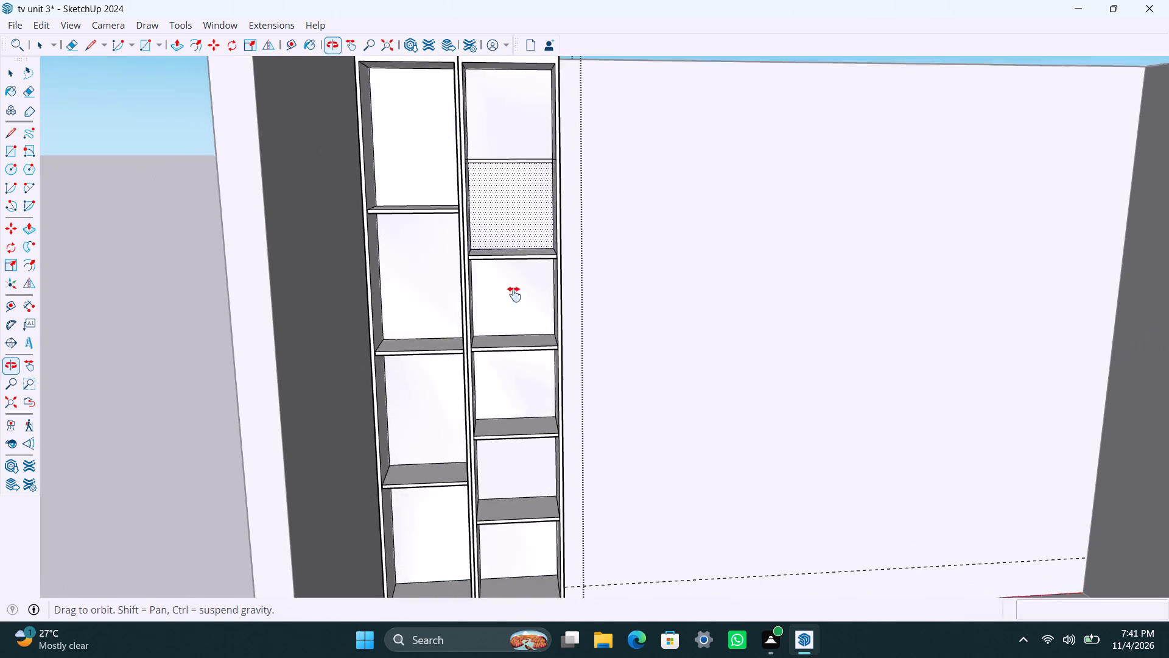
{"action": "middle_click_drag", "start_coordinate": [514, 294], "coordinate": [514, 300]}
{"action": "scroll", "coordinate": [512, 286], "scroll_direction": "up", "scroll_amount": 12}
{"action": "double_click", "coordinate": [514, 259]}
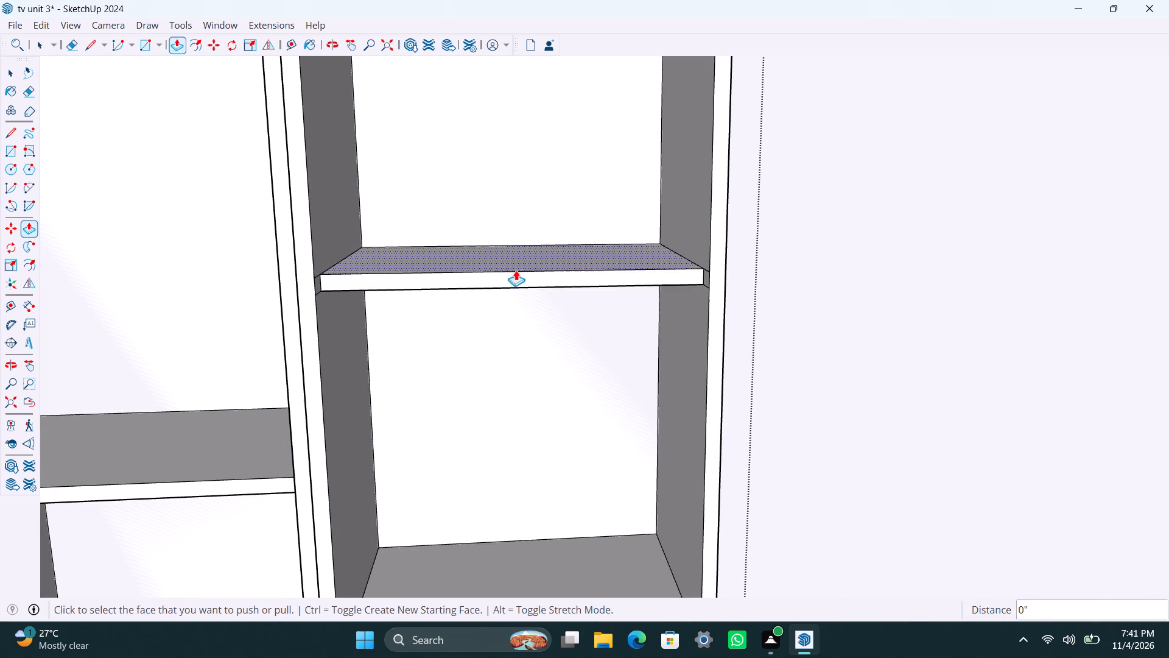
{"action": "scroll", "coordinate": [520, 300], "scroll_direction": "down", "scroll_amount": 13}
{"action": "key", "text": "space"}
{"action": "left_click", "coordinate": [673, 279]}
Reopen the unit's group and delete the leftover shelf outline edges on the outer side panel, in front of an extruded shelf.
{"action": "scroll", "coordinate": [521, 339], "scroll_direction": "down", "scroll_amount": 4}
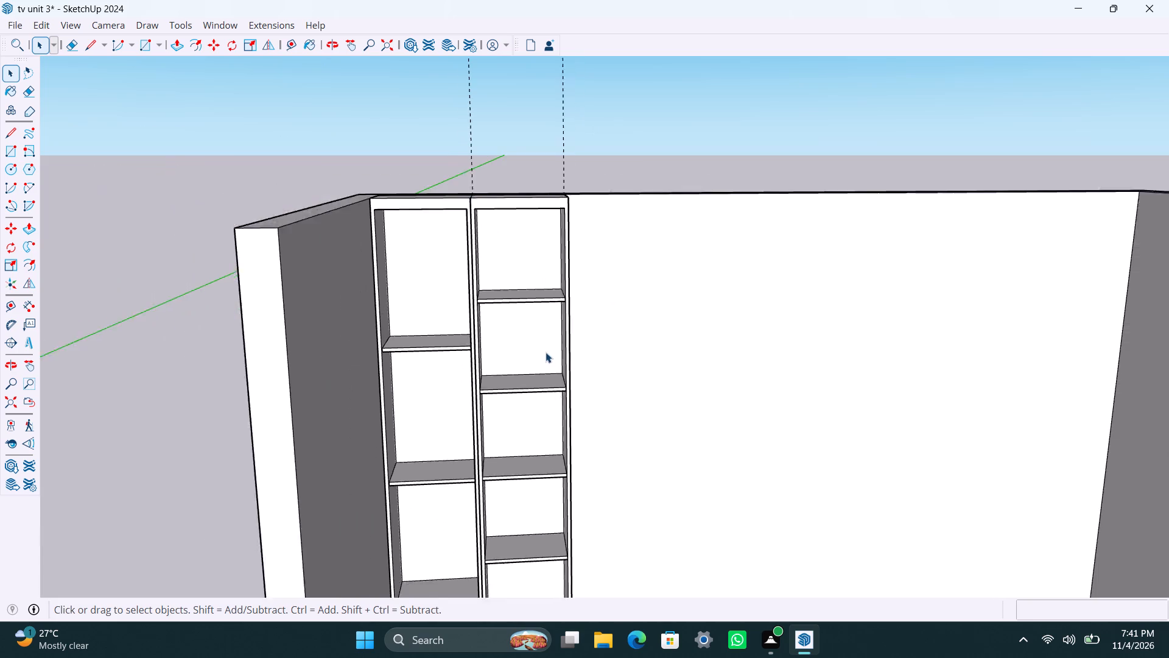
{"action": "middle_click_drag", "start_coordinate": [578, 346], "coordinate": [683, 358]}
{"action": "scroll", "coordinate": [553, 325], "scroll_direction": "up", "scroll_amount": 15}
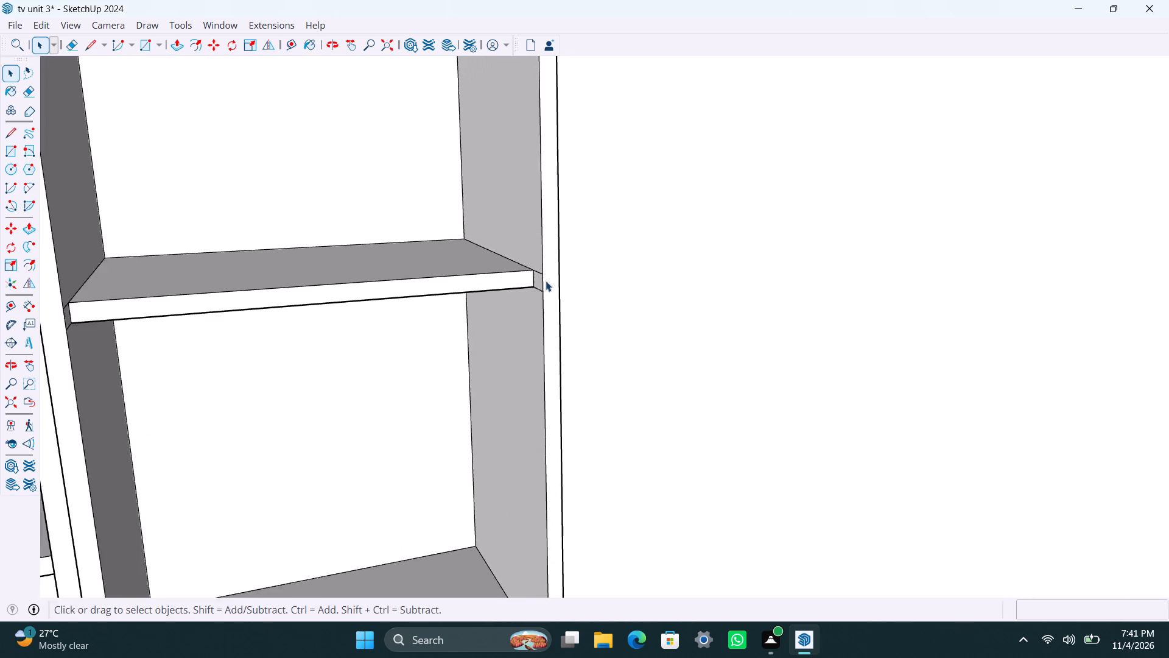
{"action": "scroll", "coordinate": [546, 281], "scroll_direction": "up", "scroll_amount": 4}
{"action": "left_click", "coordinate": [536, 271]}
{"action": "double_click", "coordinate": [536, 269]}
{"action": "left_click", "coordinate": [536, 269]}
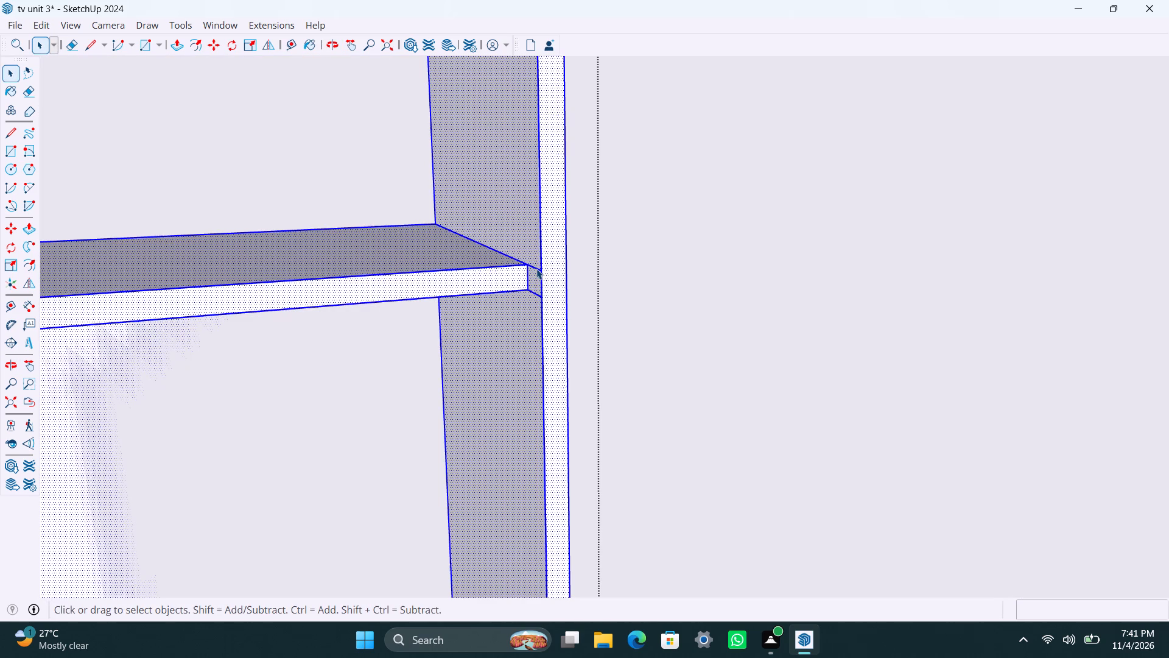
{"action": "triple_click", "coordinate": [536, 269]}
{"action": "left_click", "coordinate": [537, 270]}
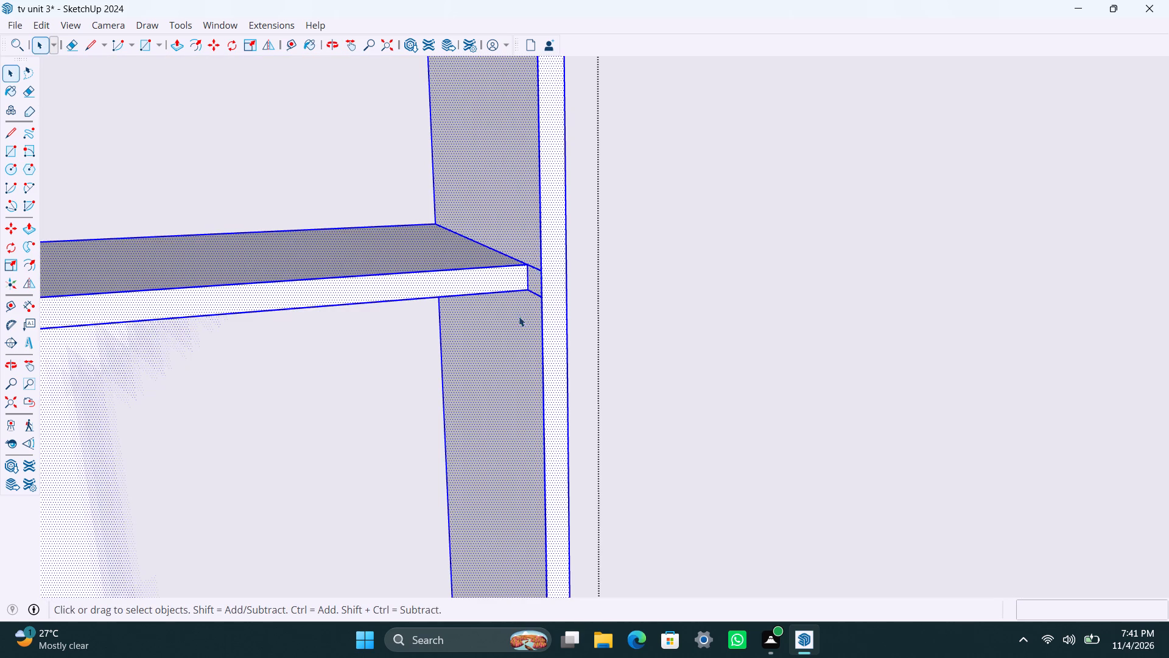
{"action": "left_click", "coordinate": [519, 316]}
{"action": "left_click", "coordinate": [531, 292]}
{"action": "key", "text": "Delete"}
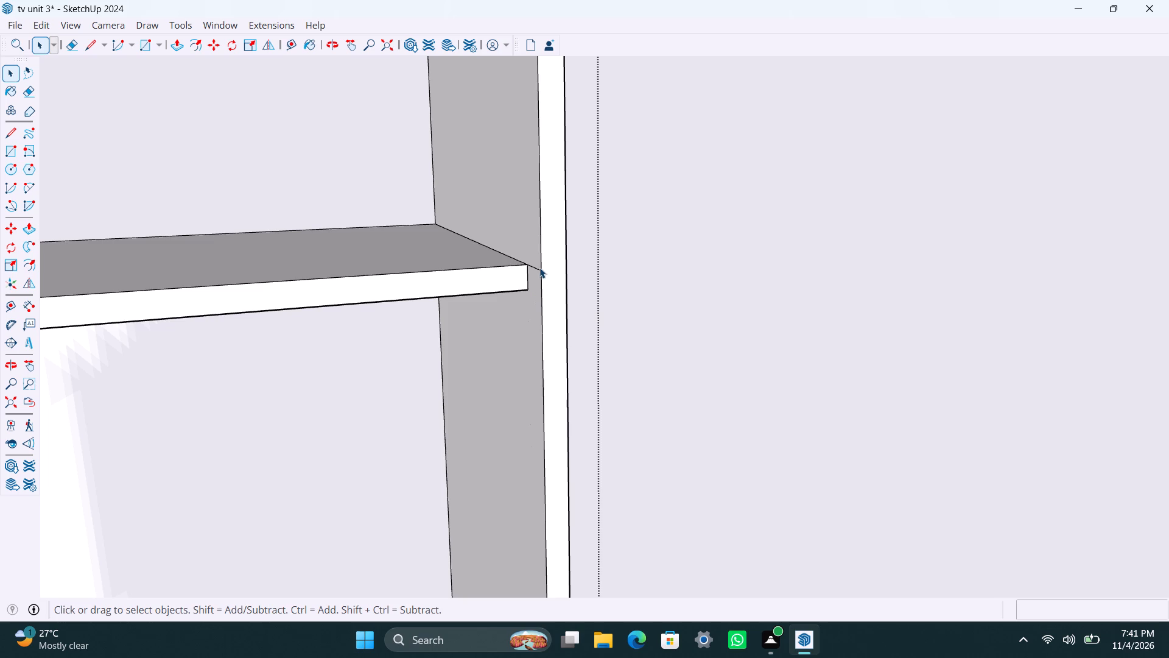
{"action": "left_click", "coordinate": [539, 267]}
{"action": "left_click", "coordinate": [536, 267]}
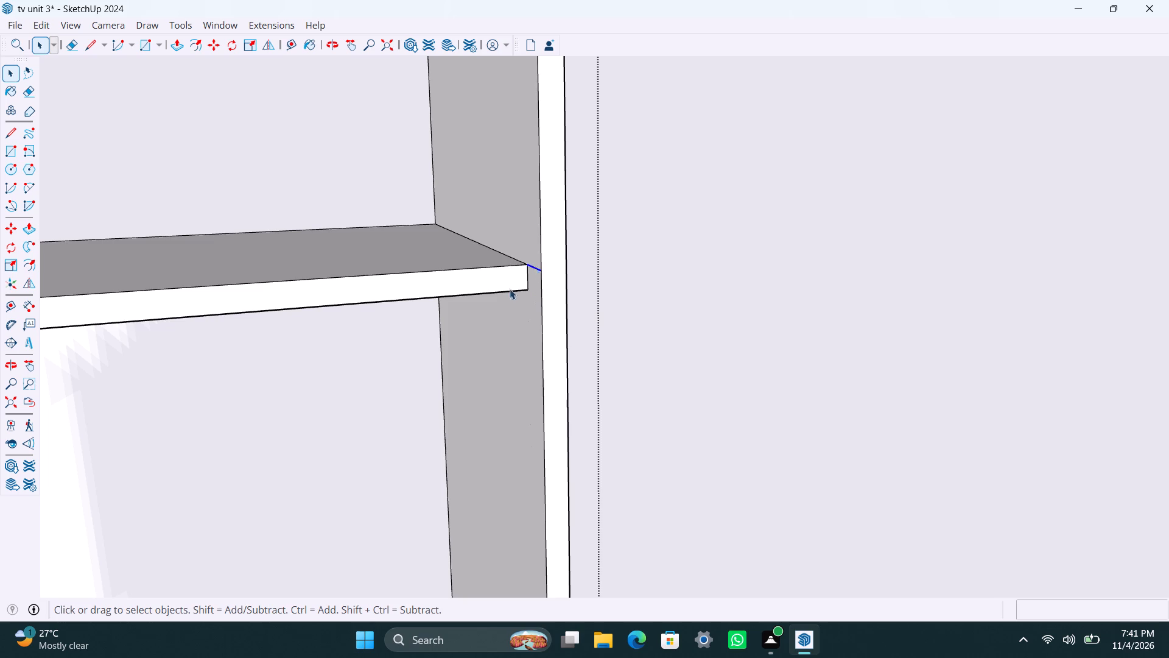
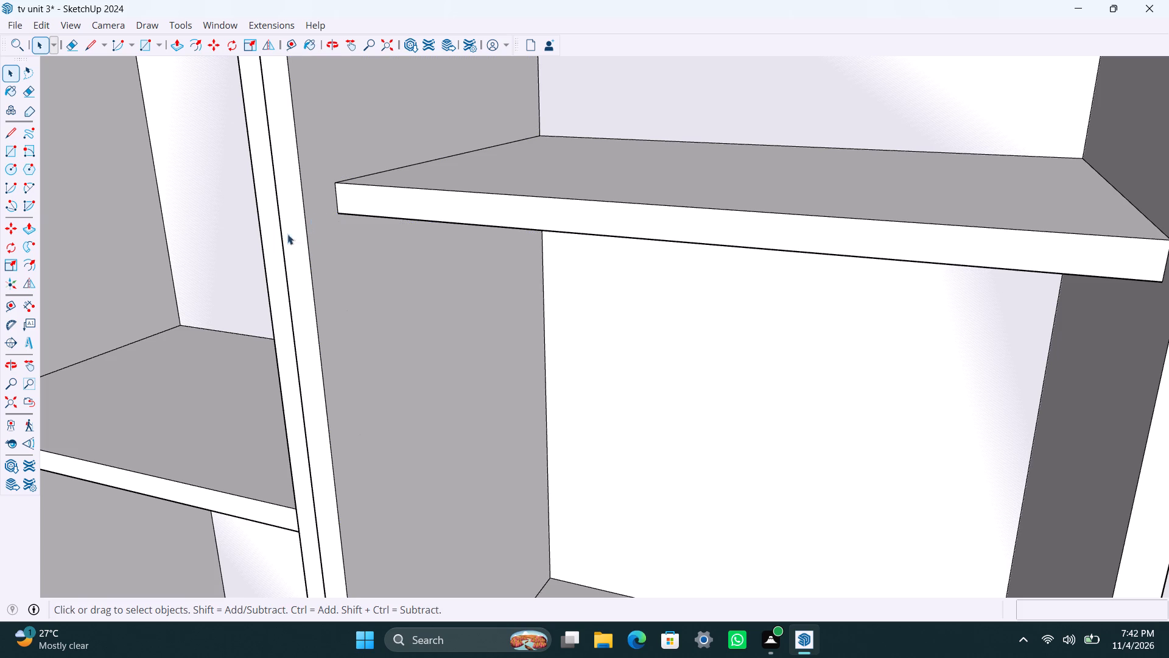
Delete the leftover shelf outline edges on the second bay's side panel, in front of the next shelf down.
{"action": "scroll", "coordinate": [255, 271], "scroll_direction": "down", "scroll_amount": 5}
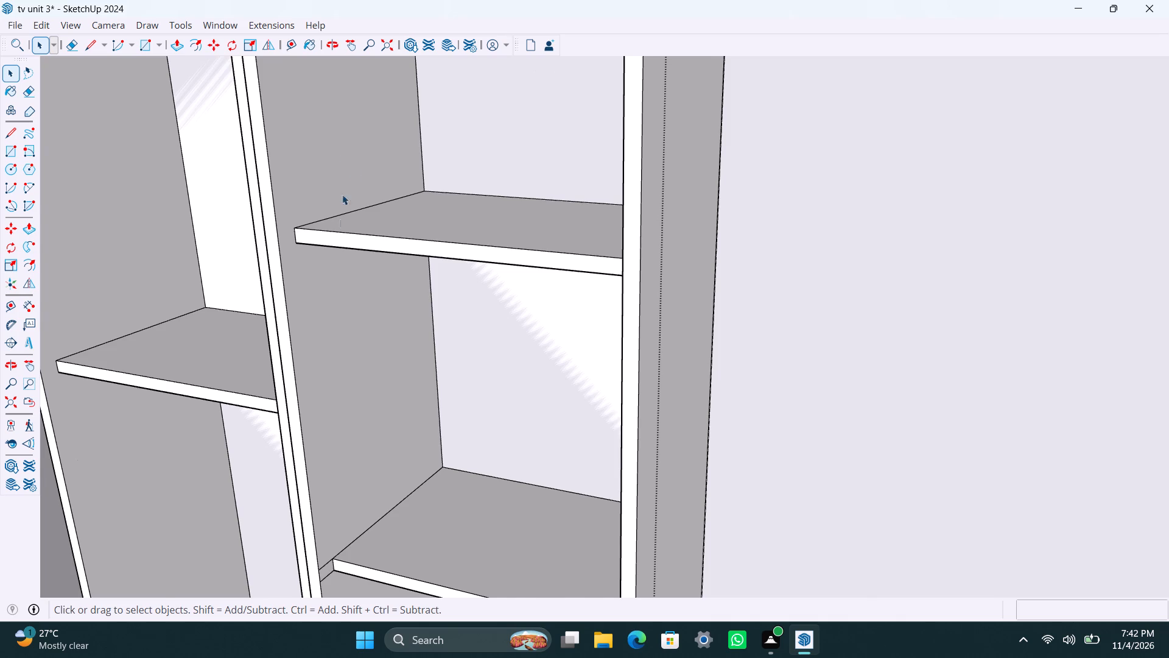
{"action": "scroll", "coordinate": [337, 331], "scroll_direction": "down", "scroll_amount": 4}
{"action": "middle_click_drag", "start_coordinate": [326, 544], "coordinate": [363, 356]}
{"action": "scroll", "coordinate": [365, 359], "scroll_direction": "up", "scroll_amount": 6}
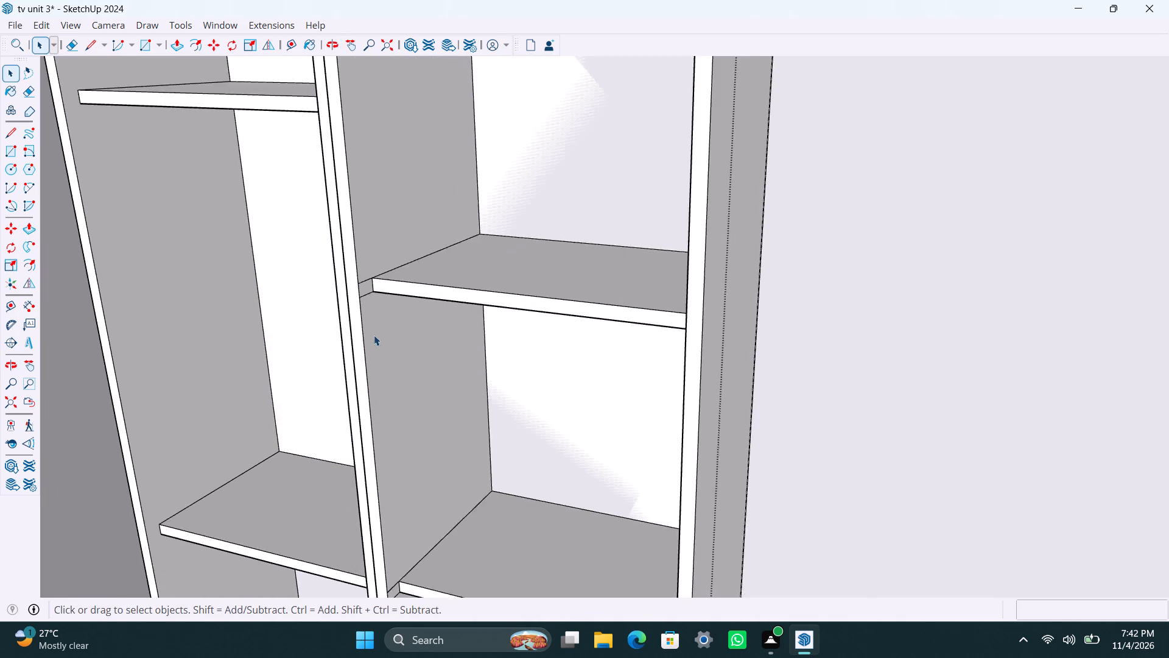
{"action": "scroll", "coordinate": [374, 335], "scroll_direction": "up", "scroll_amount": 1}
{"action": "middle_click_drag", "start_coordinate": [368, 272], "coordinate": [340, 269]}
{"action": "scroll", "coordinate": [353, 264], "scroll_direction": "up", "scroll_amount": 5}
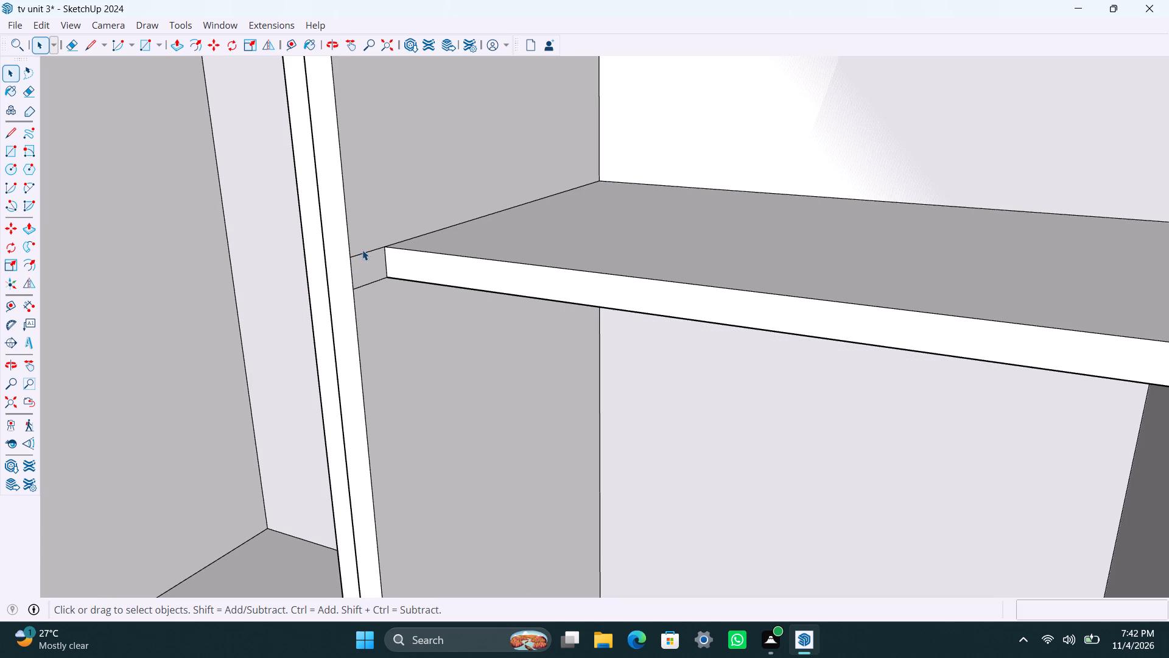
{"action": "left_click", "coordinate": [362, 255]}
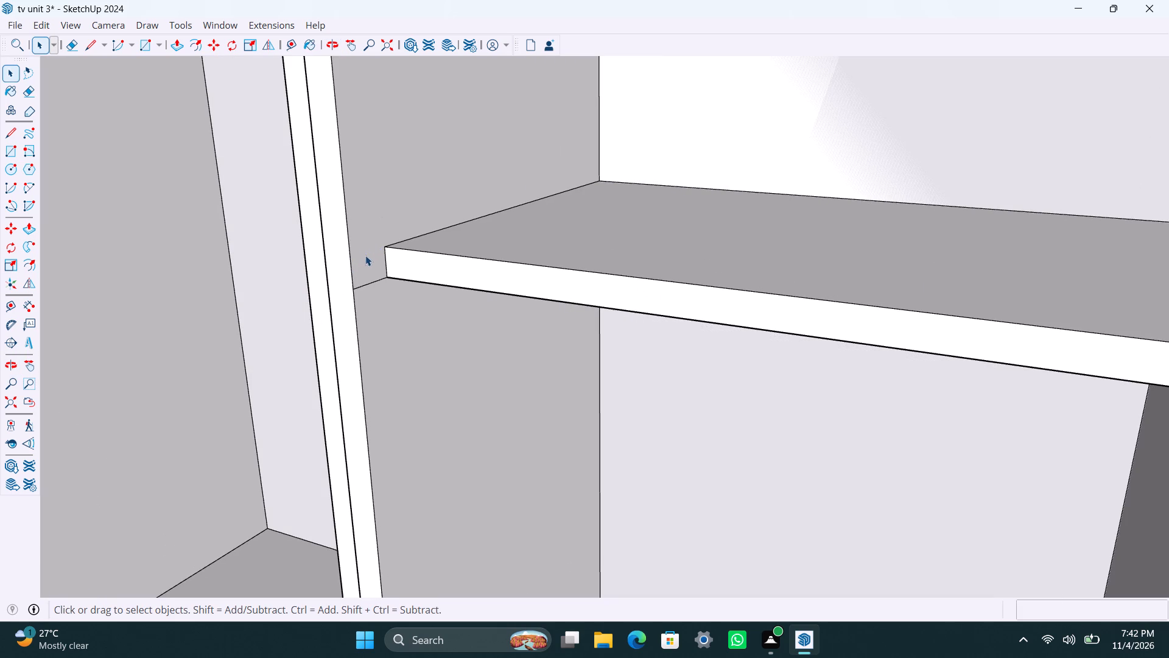
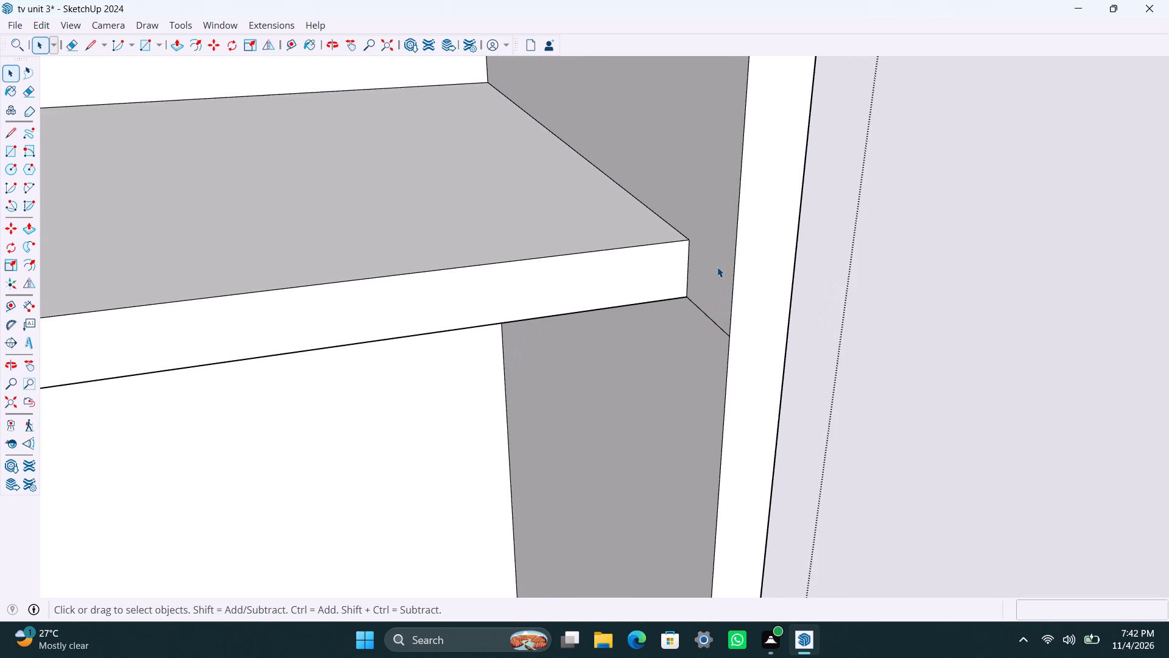
Delete the remaining leftover edge running from the shelf's lower front corner across the second bay's side panel.
{"action": "left_click", "coordinate": [704, 310]}
{"action": "key", "text": "Delete"}
Delete the upper and lower leftover outline edges on the second bay's side panel, in front of the next shelf.
{"action": "scroll", "coordinate": [617, 369], "scroll_direction": "down", "scroll_amount": 11}
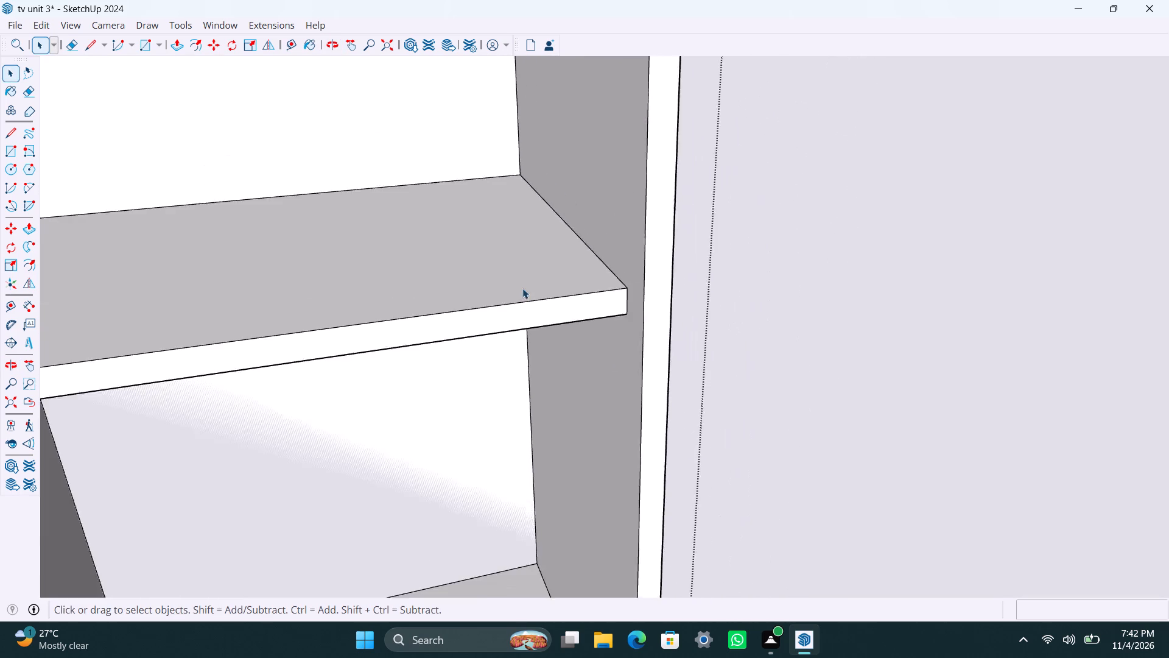
{"action": "scroll", "coordinate": [522, 288], "scroll_direction": "down", "scroll_amount": 12}
{"action": "middle_click_drag", "start_coordinate": [433, 355], "coordinate": [405, 174]}
{"action": "scroll", "coordinate": [473, 304], "scroll_direction": "up", "scroll_amount": 4}
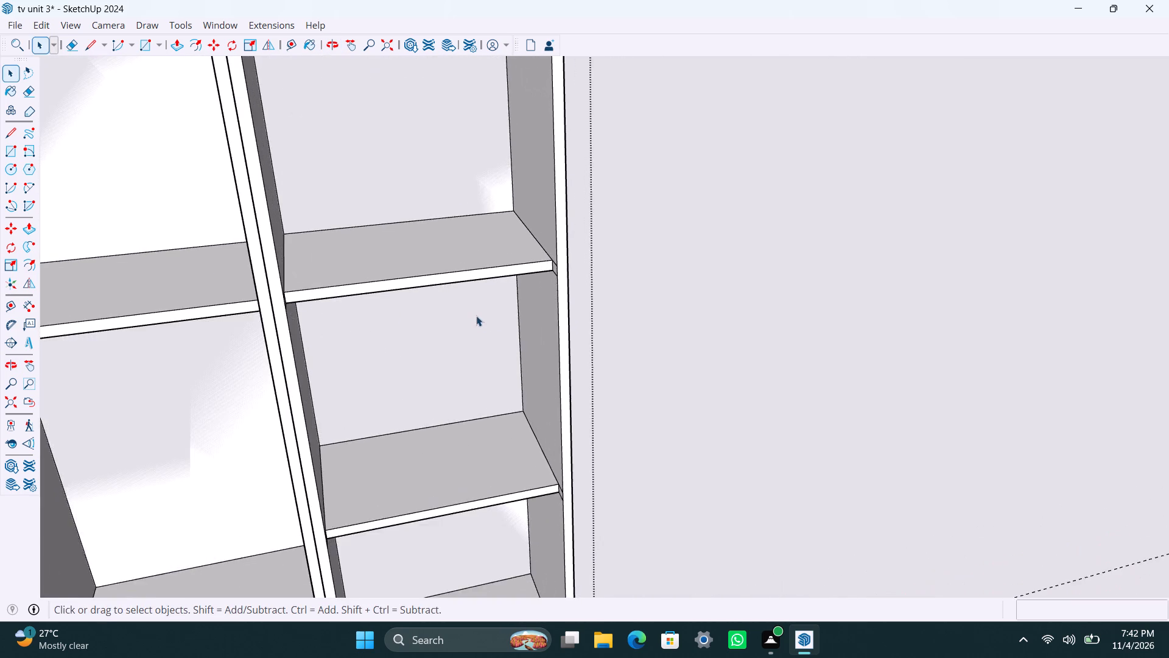
{"action": "middle_click_drag", "start_coordinate": [482, 322], "coordinate": [552, 318]}
{"action": "scroll", "coordinate": [590, 277], "scroll_direction": "up", "scroll_amount": 10}
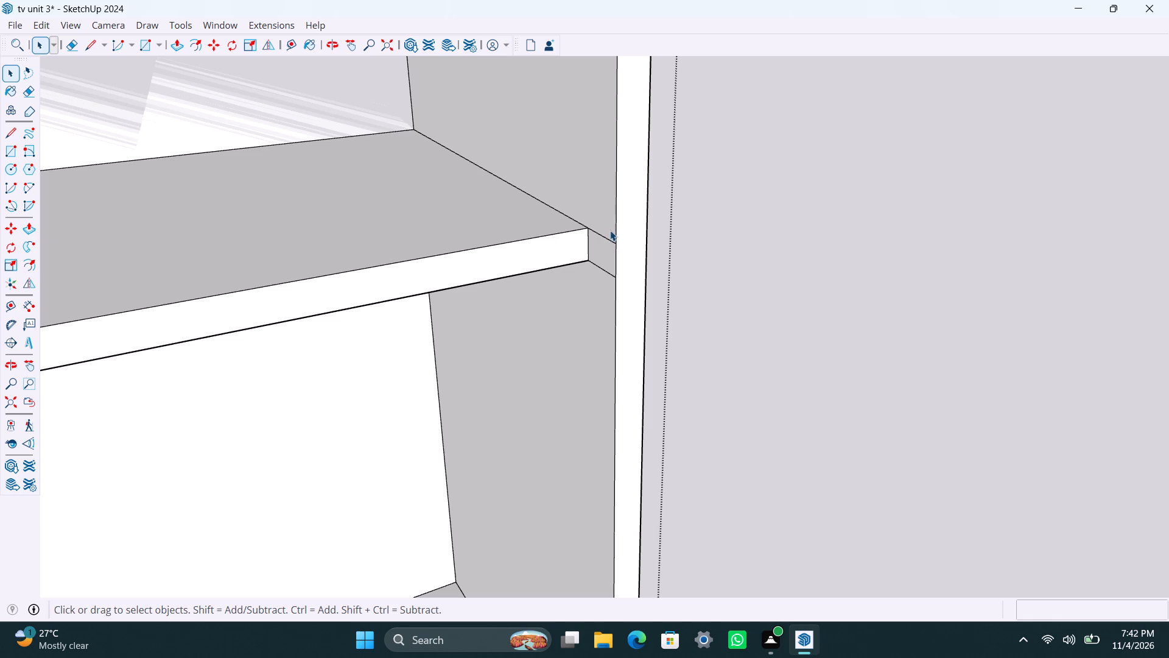
{"action": "left_click", "coordinate": [610, 238]}
{"action": "key", "text": "Delete"}
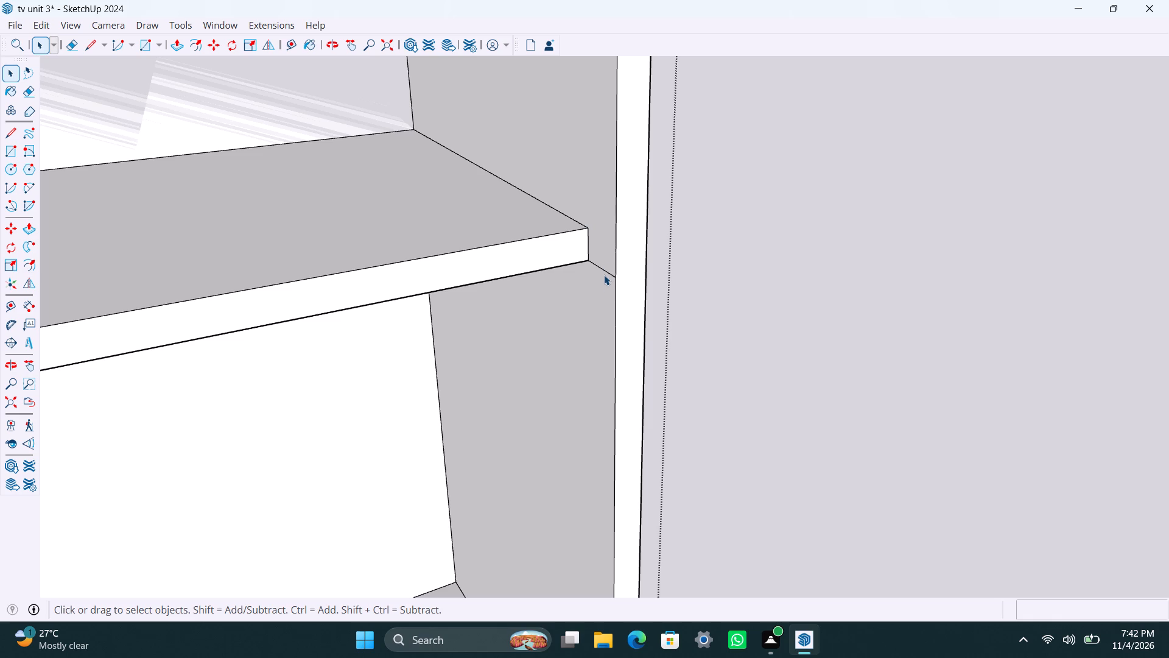
{"action": "left_click", "coordinate": [604, 271]}
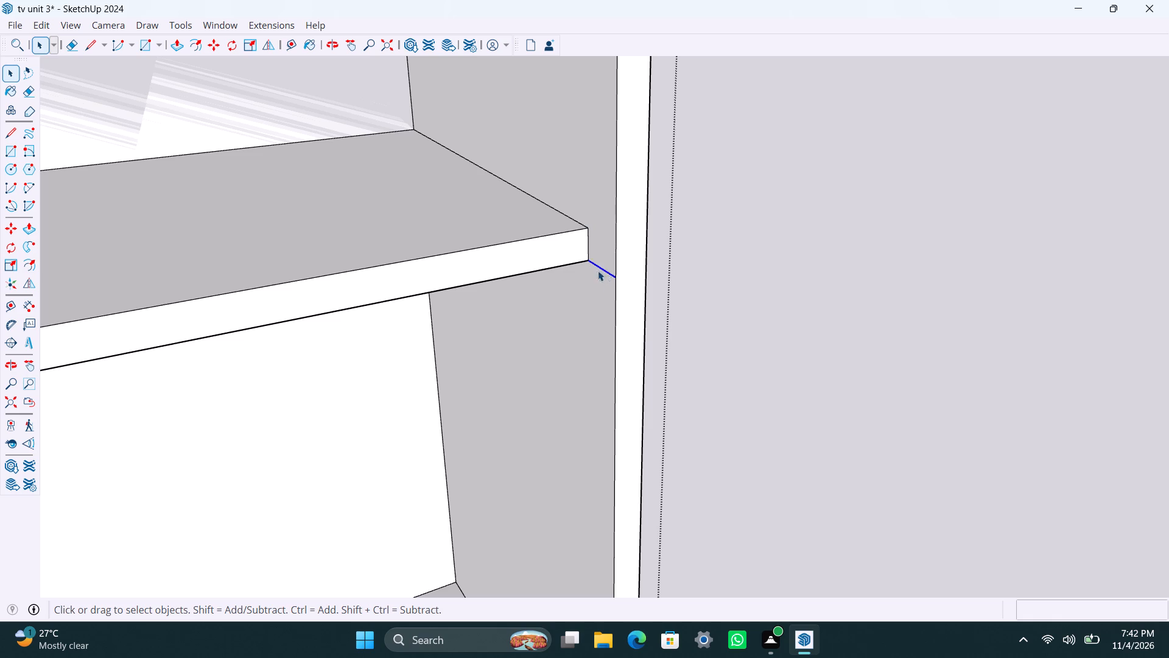
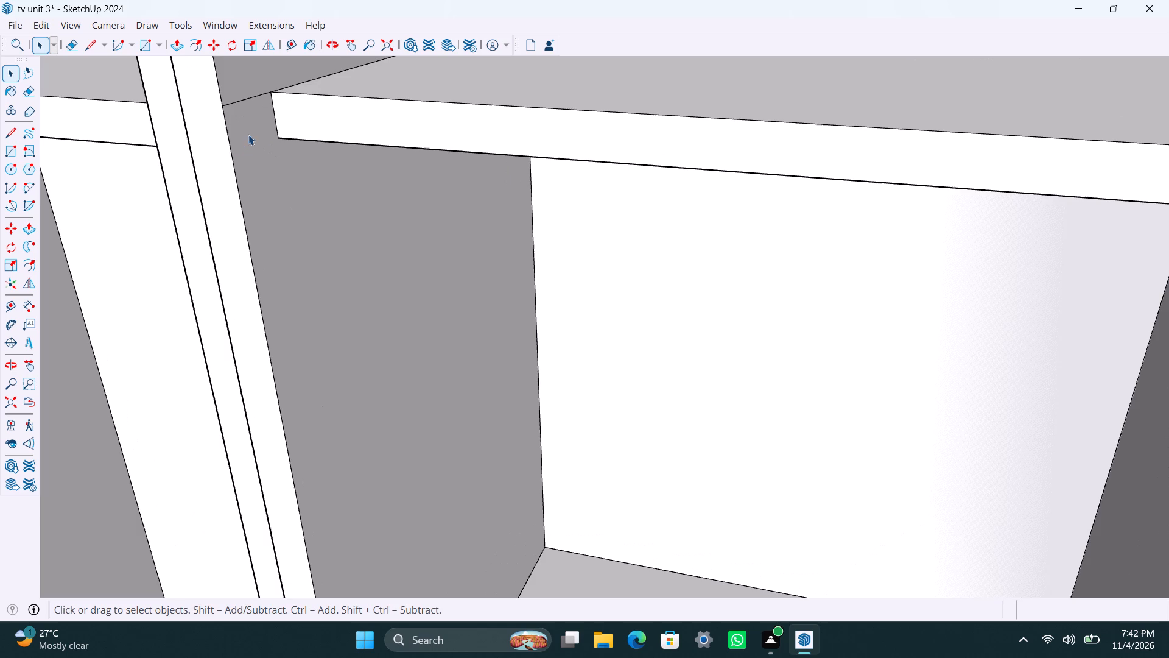
Delete the last leftover edge on the second bay's side panel, running forward from the shelf's upper front corner.
{"action": "left_click", "coordinate": [239, 103]}
{"action": "key", "text": "Delete"}
Delete the leftover upper outline edge in front of the next shelf down, on the second bay's side panel beside the completed column.
{"action": "scroll", "coordinate": [251, 228], "scroll_direction": "down", "scroll_amount": 15}
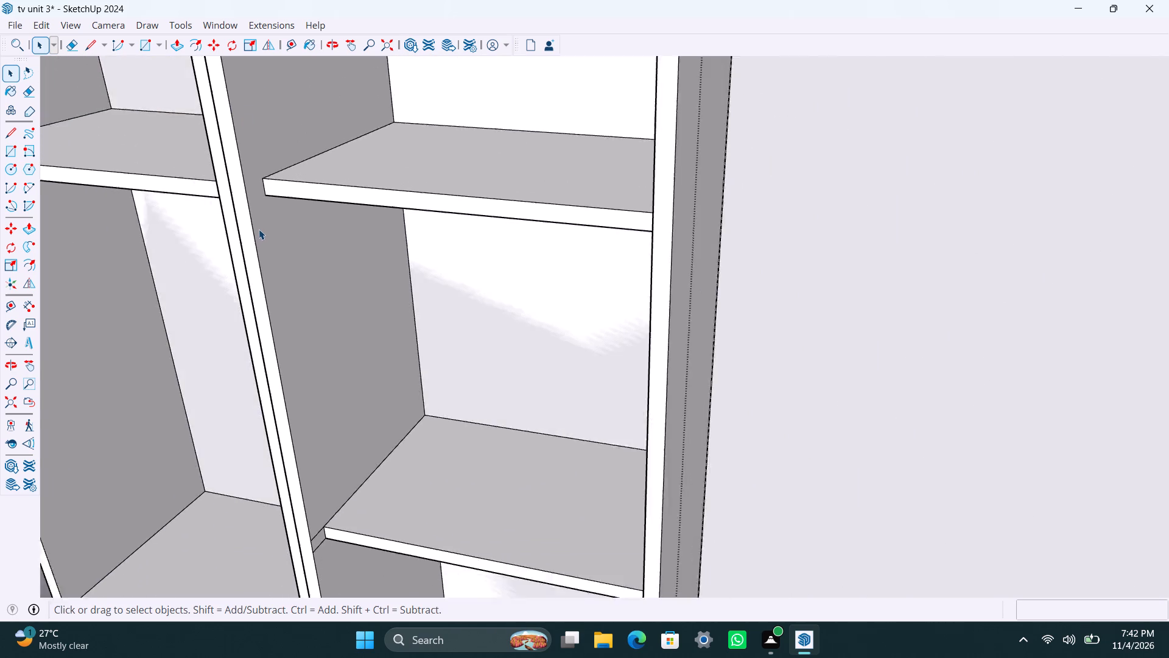
{"action": "scroll", "coordinate": [259, 229], "scroll_direction": "down", "scroll_amount": 7}
{"action": "middle_click_drag", "start_coordinate": [307, 309], "coordinate": [346, 164], "text": "shift"}
{"action": "scroll", "coordinate": [342, 253], "scroll_direction": "up", "scroll_amount": 4}
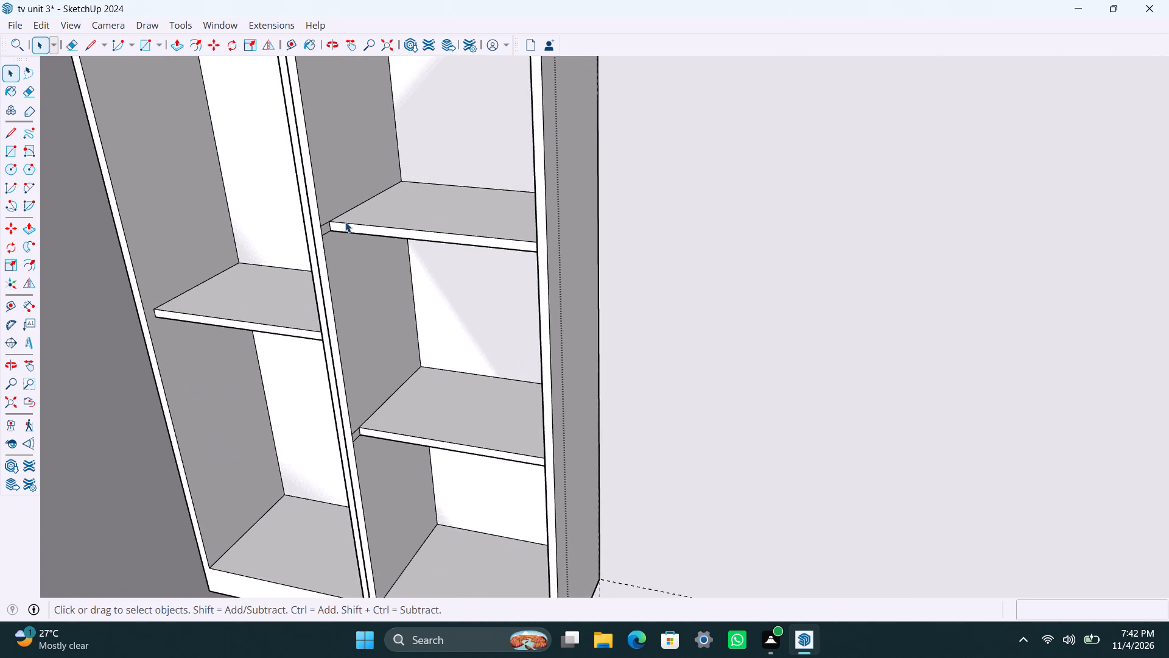
{"action": "scroll", "coordinate": [345, 222], "scroll_direction": "up", "scroll_amount": 11}
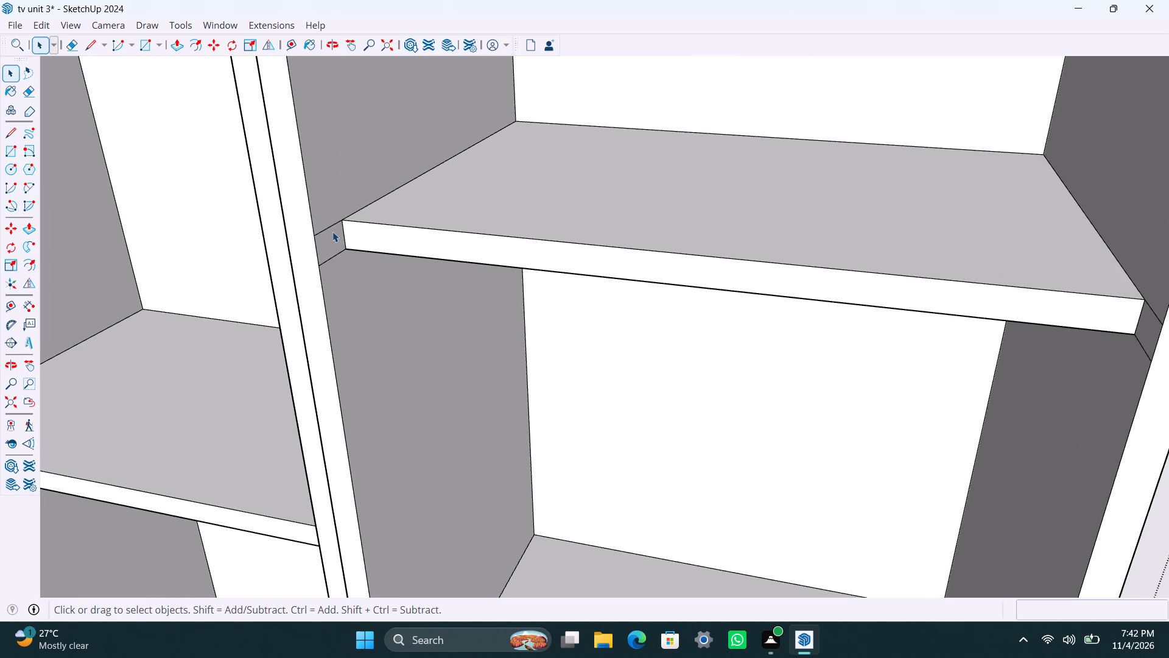
{"action": "left_click", "coordinate": [325, 230]}
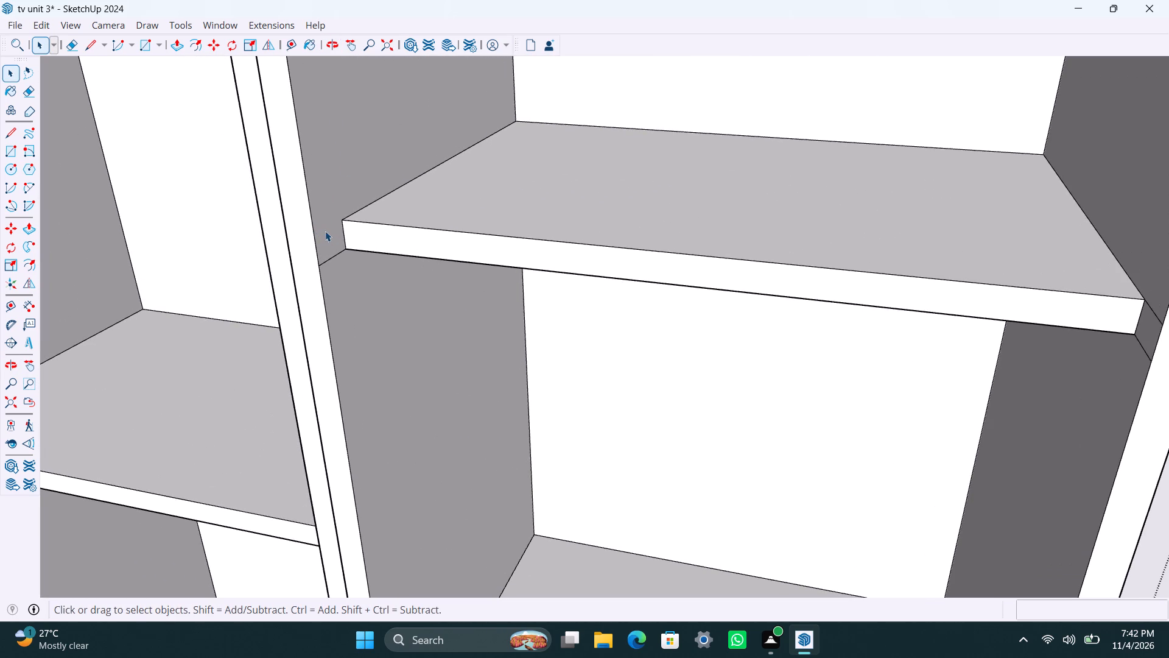
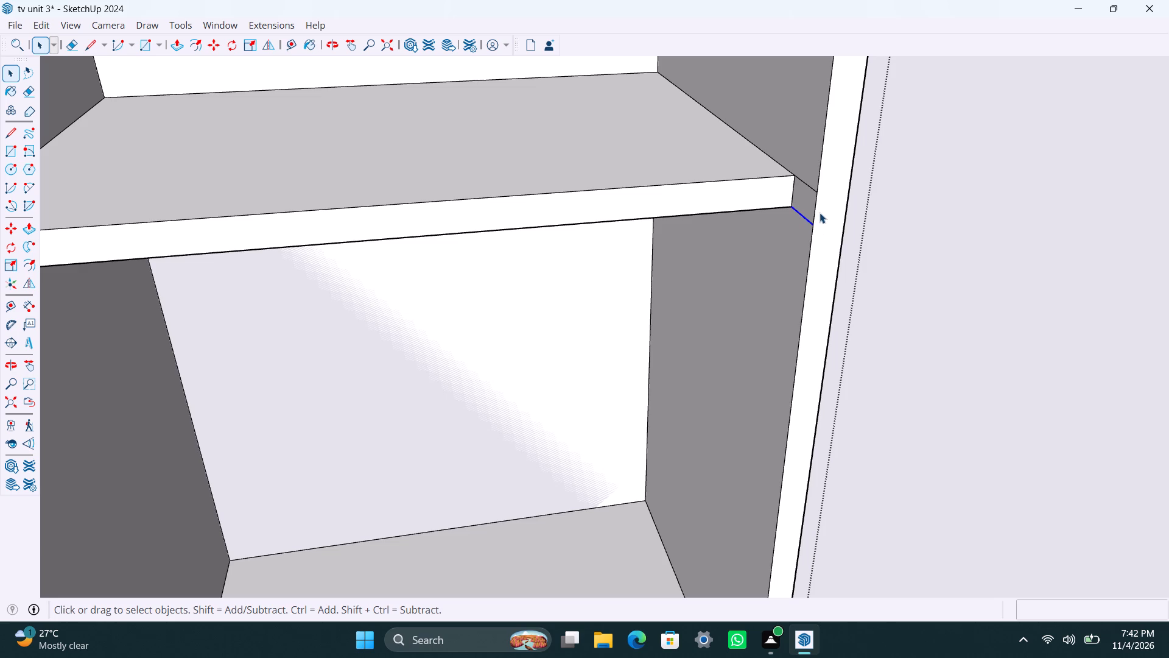
Delete the remaining leftover edge running forward from the shelf's front corner on the second bay's outer side panel.
{"action": "left_click", "coordinate": [807, 185]}
{"action": "key", "text": "Delete"}
Delete the upper and lower leftover outline edges in front of the second bay's lowest intermediate shelf, on the outer side panel.
{"action": "scroll", "coordinate": [577, 282], "scroll_direction": "down", "scroll_amount": 16}
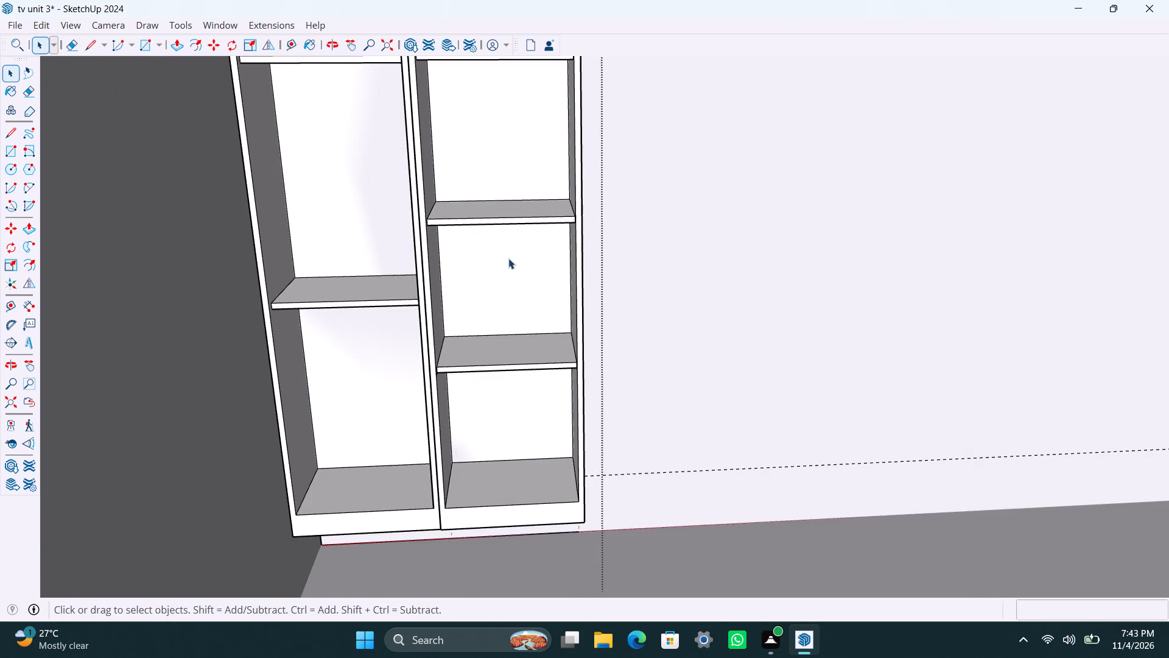
{"action": "scroll", "coordinate": [509, 259], "scroll_direction": "up", "scroll_amount": 7, "text": "shift"}
{"action": "middle_click_drag", "start_coordinate": [552, 452], "coordinate": [663, 458]}
{"action": "scroll", "coordinate": [664, 461], "scroll_direction": "up", "scroll_amount": 5}
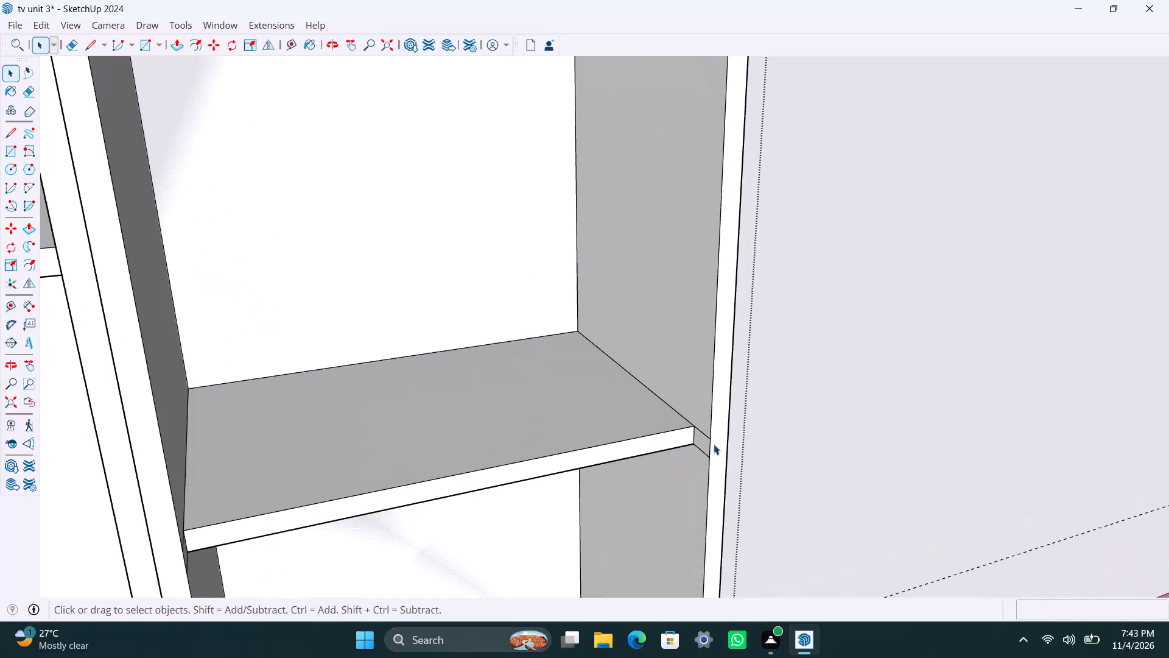
{"action": "scroll", "coordinate": [714, 444], "scroll_direction": "up", "scroll_amount": 5}
{"action": "left_click", "coordinate": [700, 429]}
{"action": "left_click", "coordinate": [700, 433]}
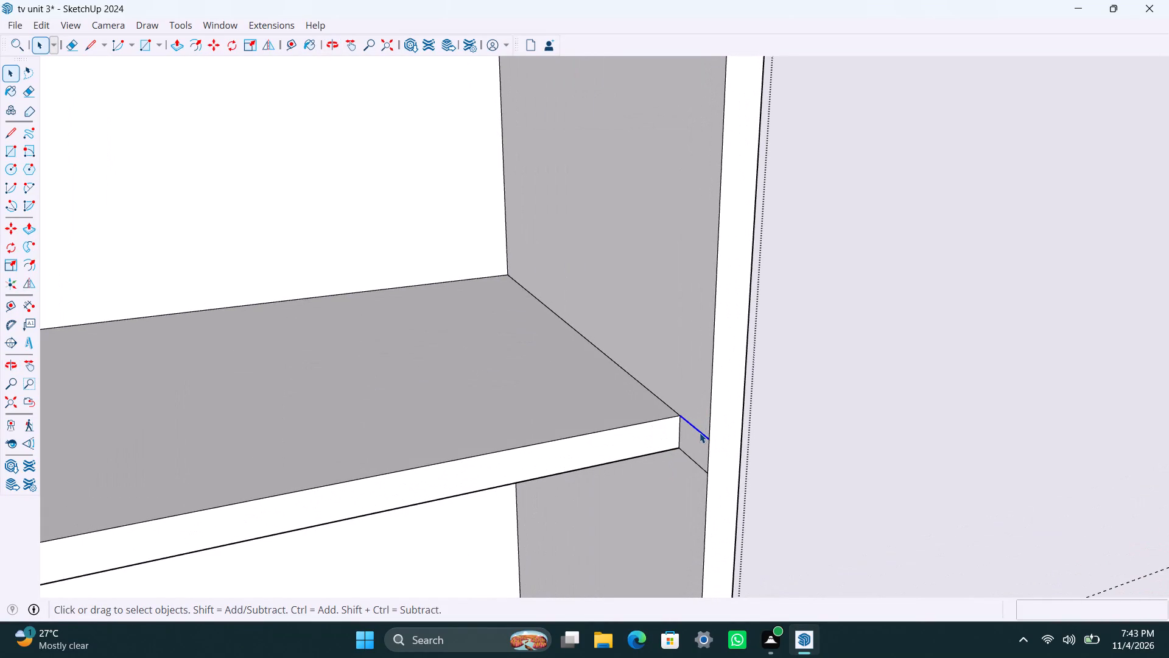
{"action": "key", "text": "Delete"}
{"action": "left_click", "coordinate": [692, 459]}
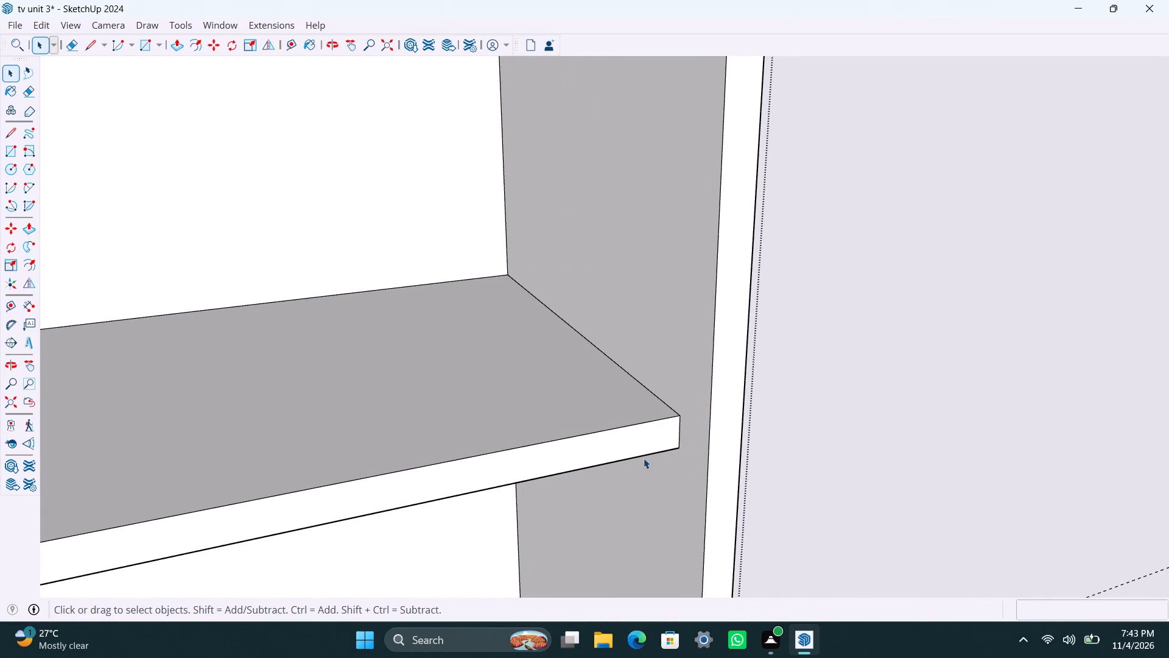
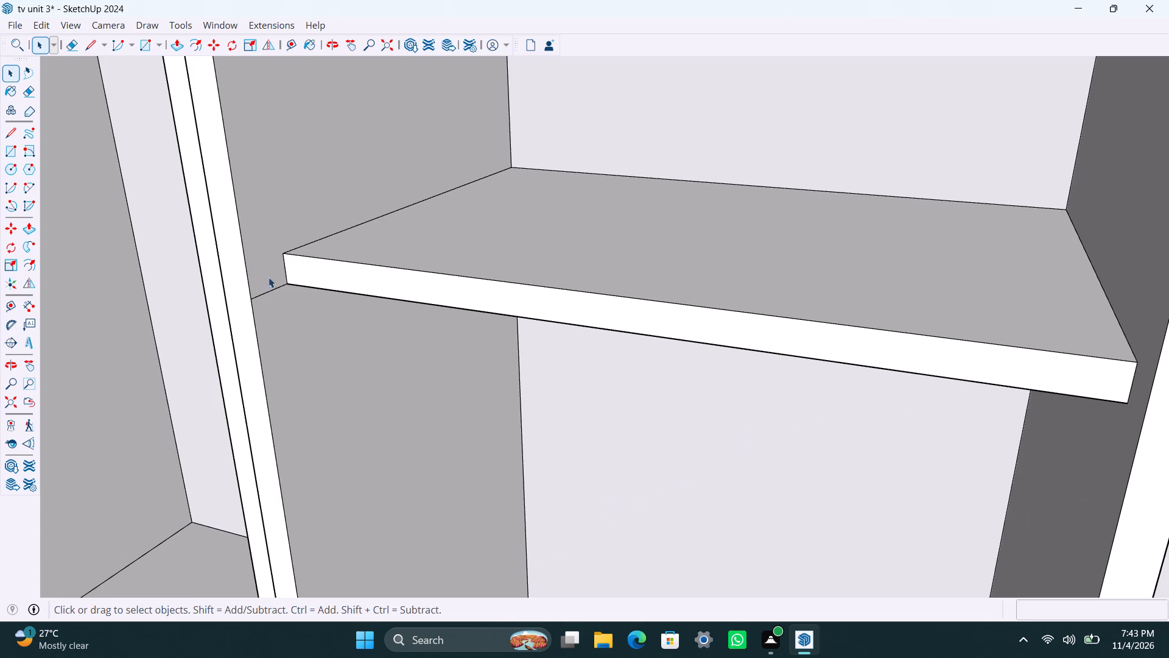
Delete the leftover edge in front of the shelf's lower corner on the side panel, save the model, and exit the shelving group.
{"action": "left_click", "coordinate": [266, 294]}
{"action": "key", "text": "Delete"}
{"action": "scroll", "coordinate": [266, 286], "scroll_direction": "down", "scroll_amount": 5}
{"action": "key", "text": "ctrl+s"}
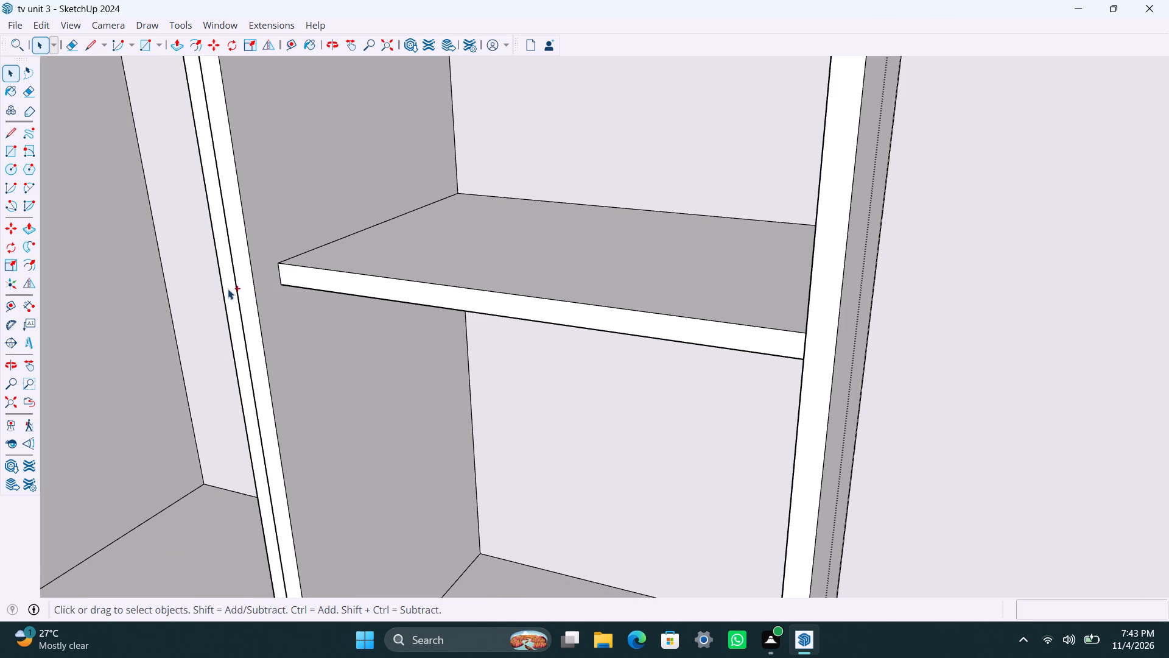
{"action": "scroll", "coordinate": [232, 304], "scroll_direction": "down", "scroll_amount": 18}
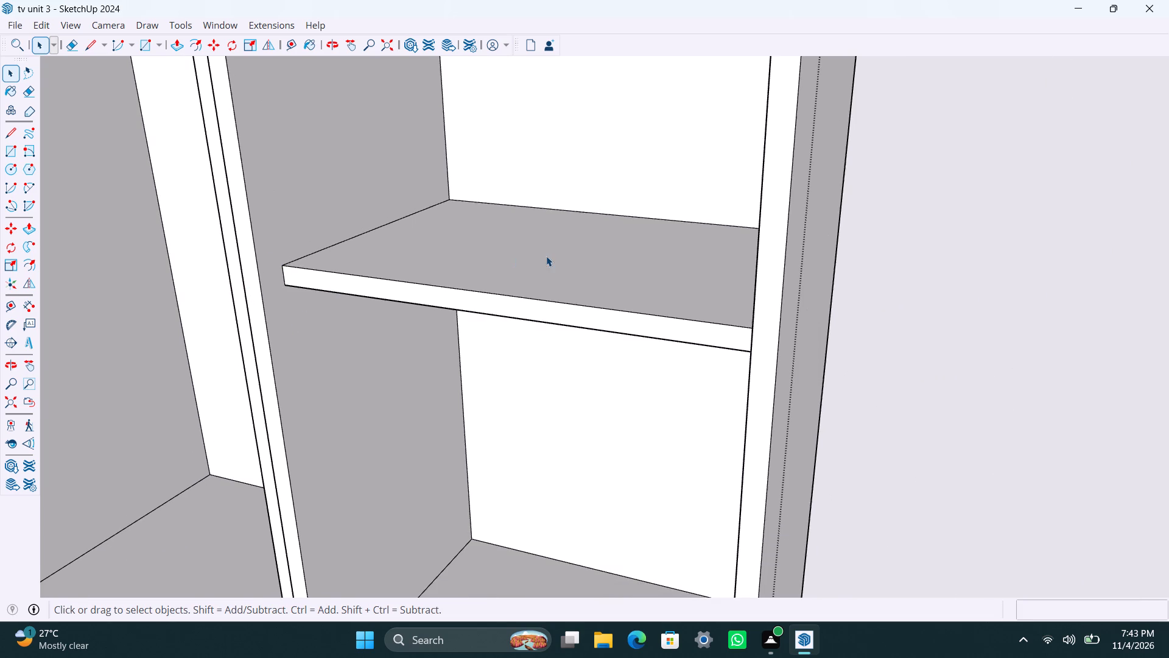
{"action": "scroll", "coordinate": [546, 255], "scroll_direction": "down", "scroll_amount": 6}
{"action": "scroll", "coordinate": [544, 253], "scroll_direction": "down", "scroll_amount": 20}
{"action": "scroll", "coordinate": [544, 253], "scroll_direction": "down", "scroll_amount": 3}
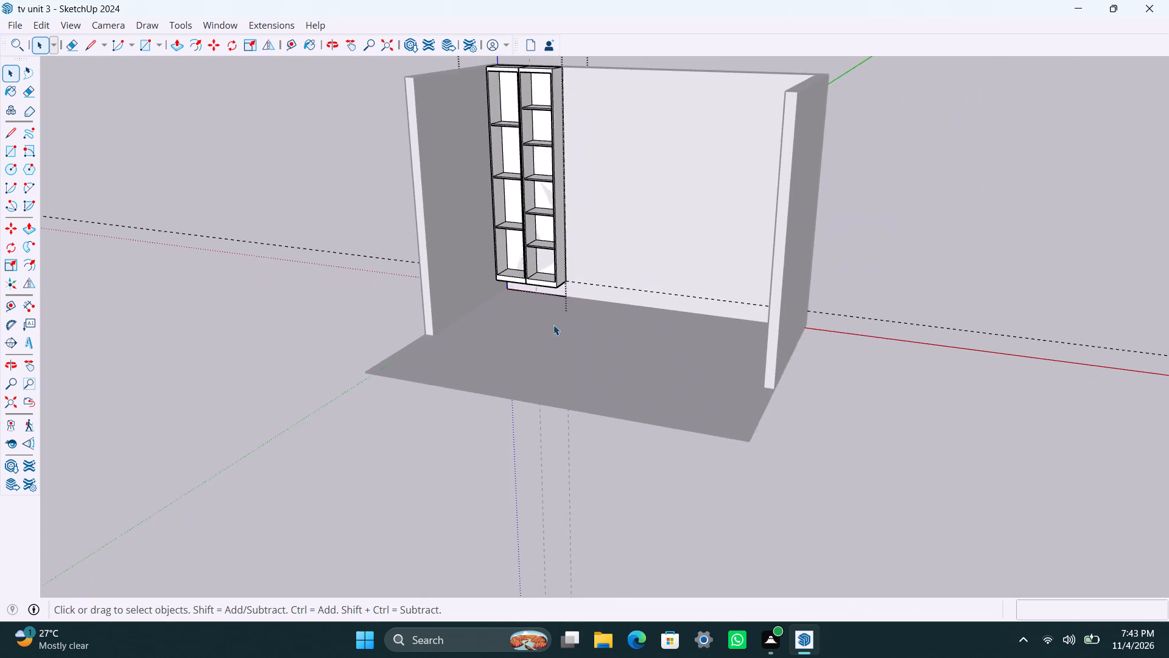
{"action": "left_click", "coordinate": [862, 199]}
Place a vertical guide on the back wall 1'6" from the guide at the second bay's outer side, towards the open wall.
{"action": "scroll", "coordinate": [593, 280], "scroll_direction": "up", "scroll_amount": 3}
{"action": "middle_click_drag", "start_coordinate": [527, 314], "coordinate": [642, 335]}
{"action": "scroll", "coordinate": [573, 296], "scroll_direction": "down", "scroll_amount": 3}
{"action": "middle_click_drag", "start_coordinate": [523, 280], "coordinate": [473, 457]}
{"action": "scroll", "coordinate": [449, 348], "scroll_direction": "up", "scroll_amount": 4}
{"action": "middle_click", "coordinate": [541, 302]}
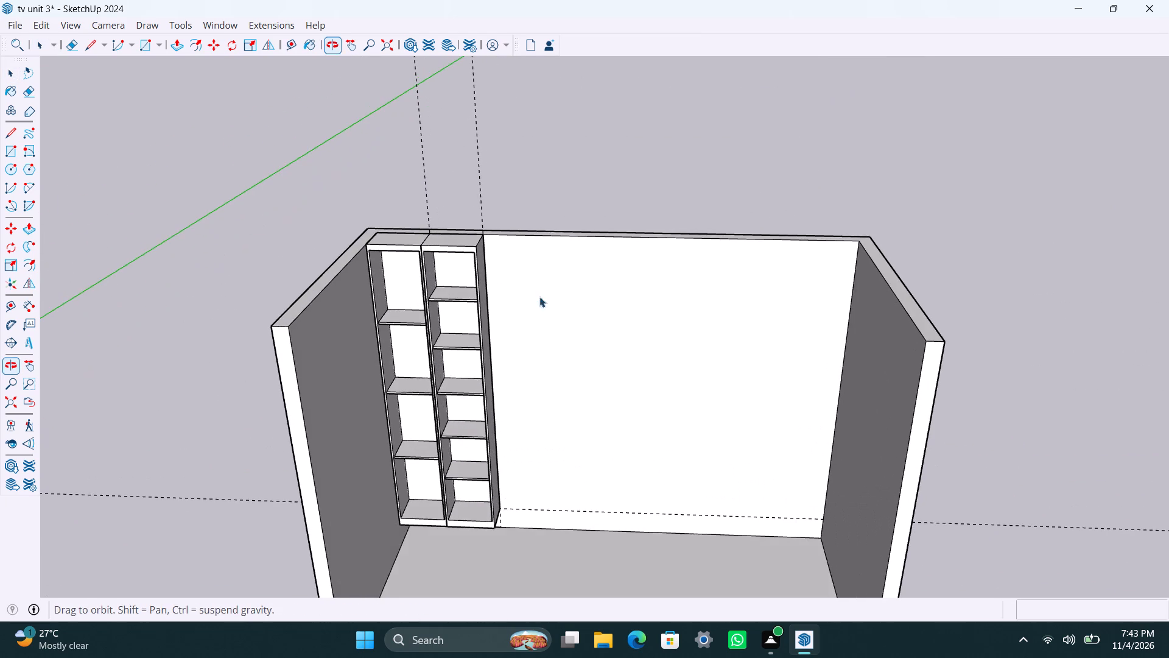
{"action": "scroll", "coordinate": [439, 216], "scroll_direction": "up", "scroll_amount": 6}
{"action": "scroll", "coordinate": [558, 312], "scroll_direction": "down", "scroll_amount": 6}
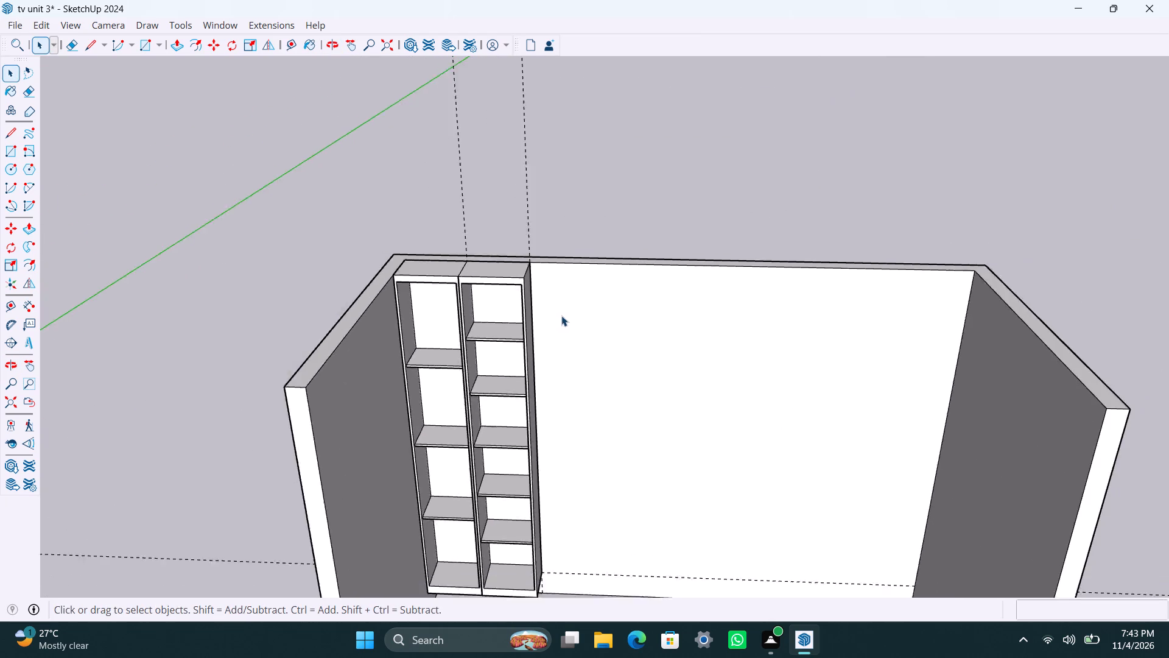
{"action": "scroll", "coordinate": [561, 316], "scroll_direction": "down", "scroll_amount": 2}
{"action": "middle_click_drag", "start_coordinate": [617, 354], "coordinate": [597, 299], "text": "shift"}
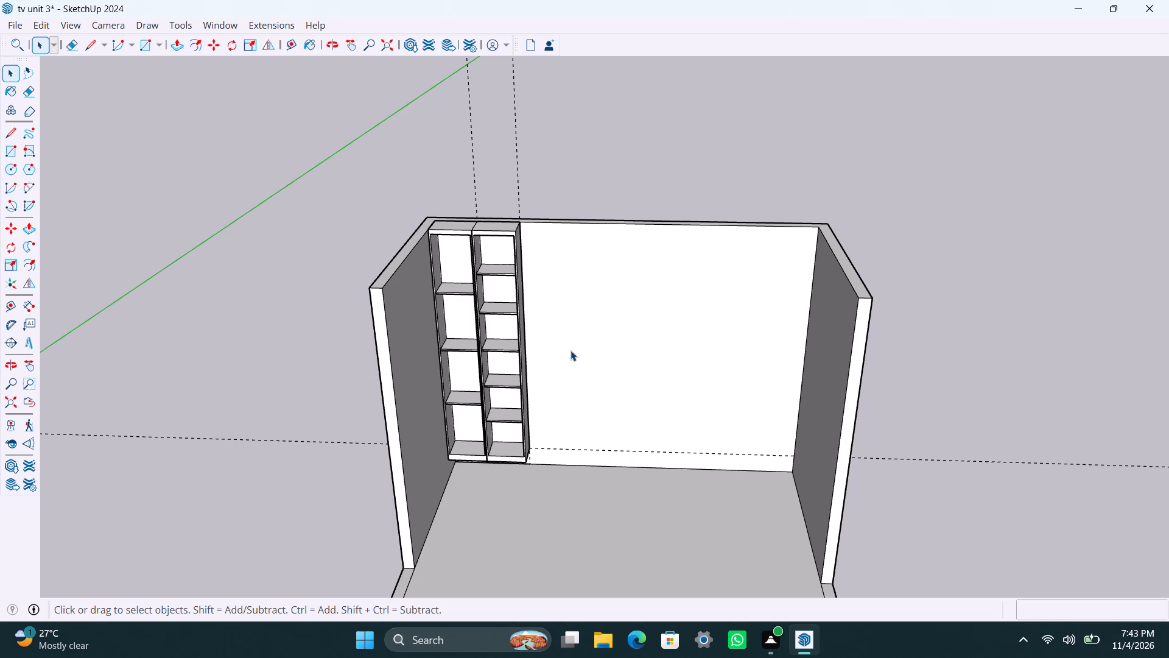
{"action": "key", "text": "t"}
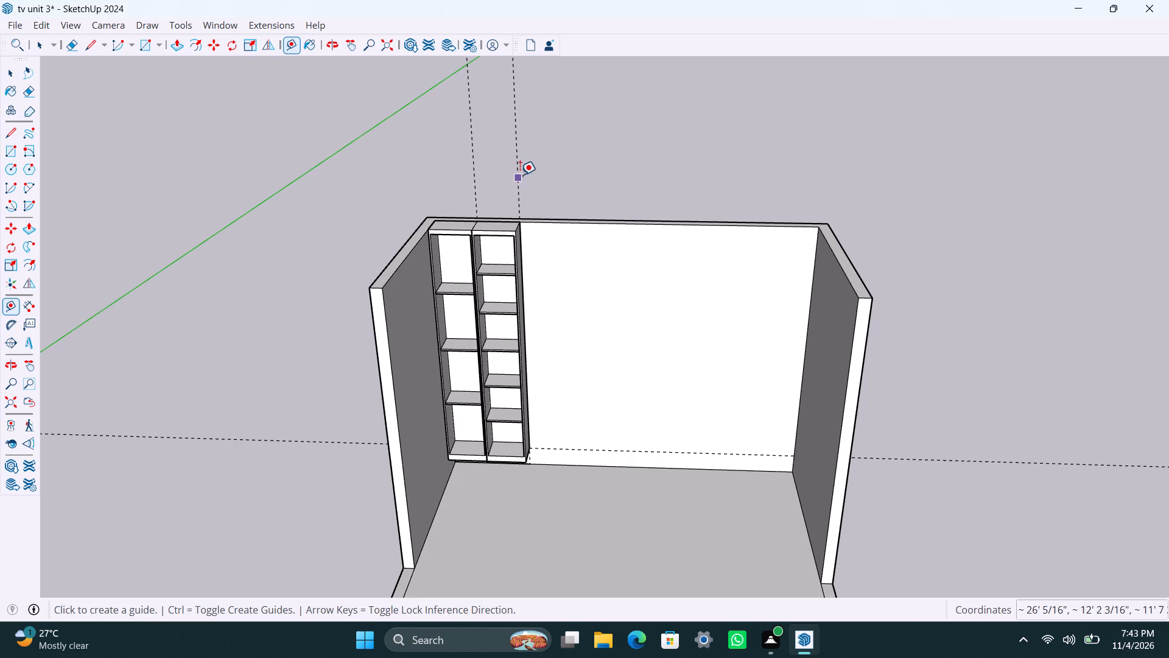
{"action": "left_click", "coordinate": [519, 172]}
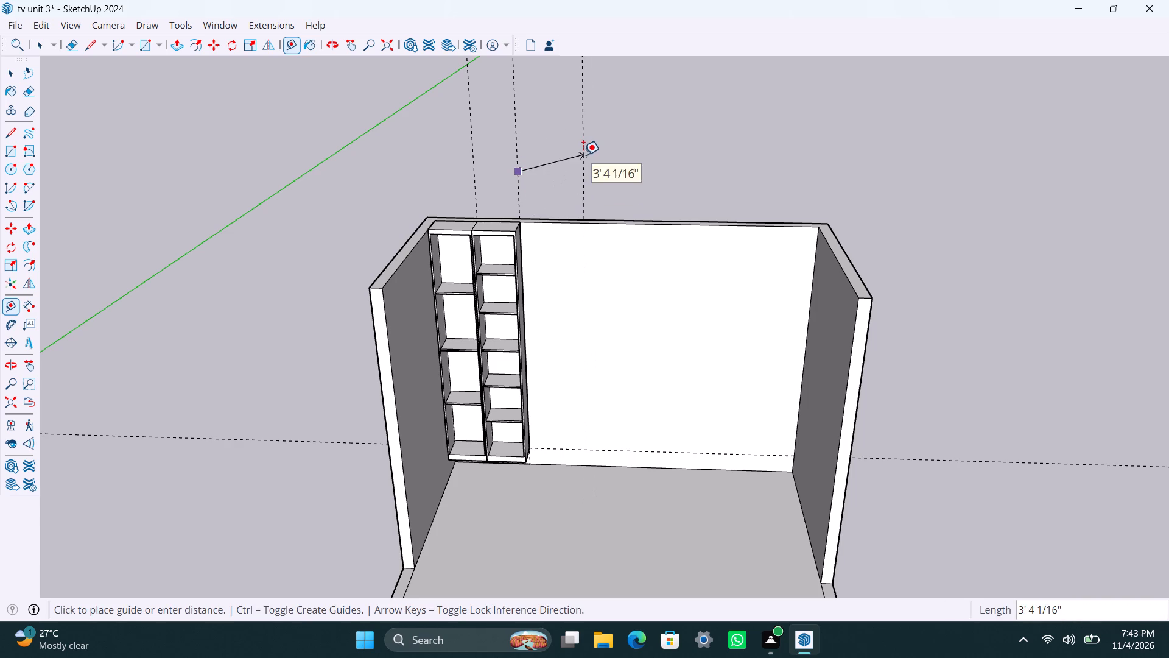
{"action": "type", "text": "1'"}
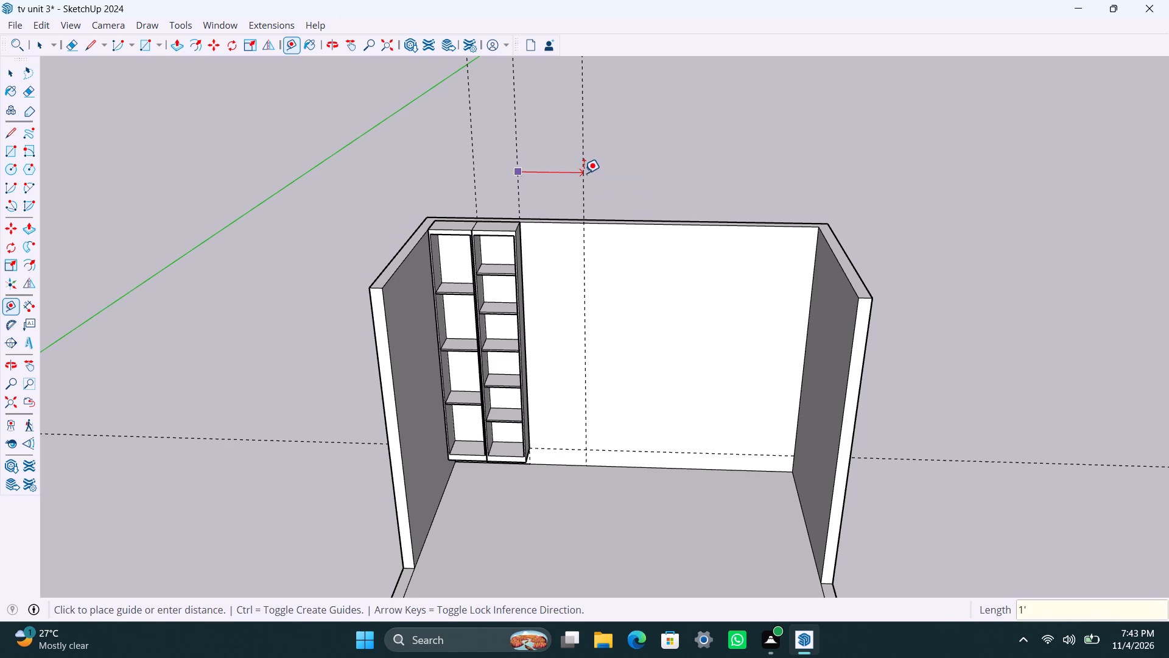
{"action": "key", "text": "6"}
{"action": "key", "text": "shift+quotedbl"}
{"action": "key", "text": "Return"}
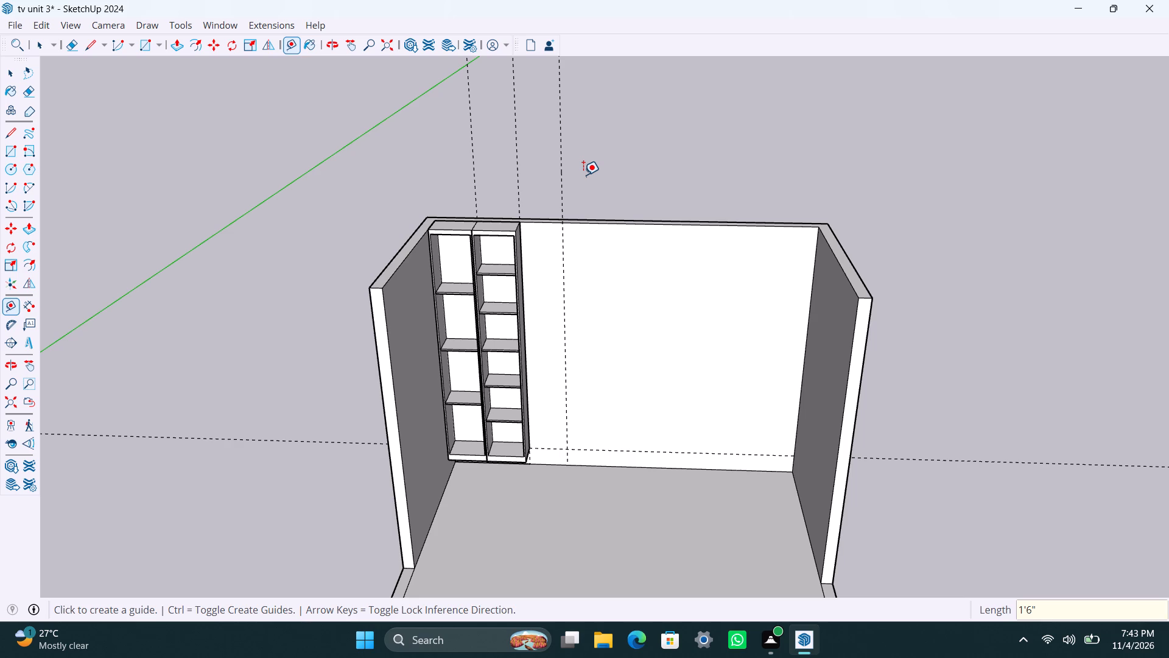
Place a vertical guide on the back wall 1'6" in from the corner with the side wall opposite the shelving.
{"action": "left_click", "coordinate": [815, 237]}
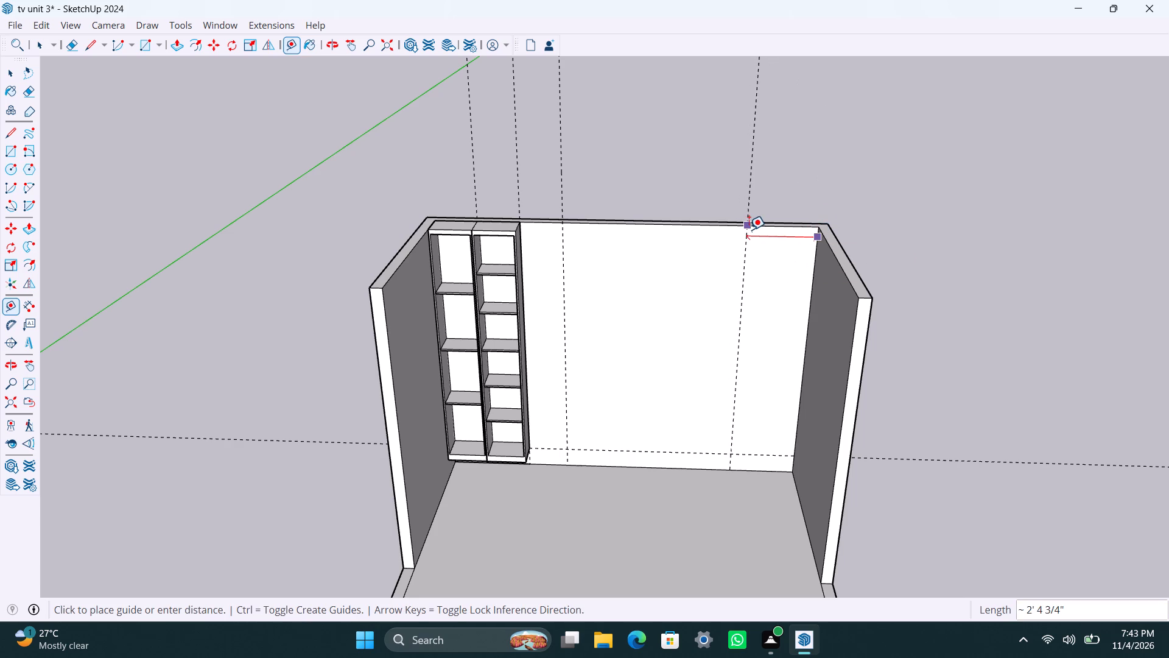
{"action": "key", "text": "1"}
{"action": "type", "text": "'6\""}
{"action": "key", "text": "Return"}
{"action": "key", "text": "space"}
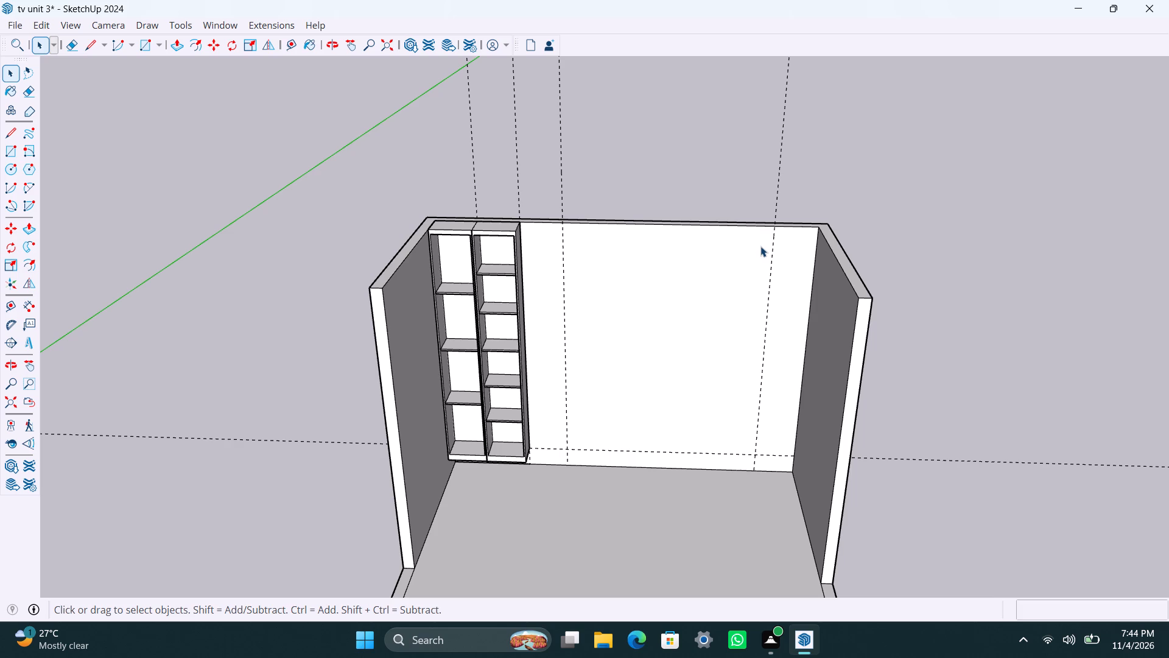
Offset a guide 6" inward from each of the two new vertical guides on the back wall.
{"action": "key", "text": "t"}
{"action": "left_click", "coordinate": [771, 261]}
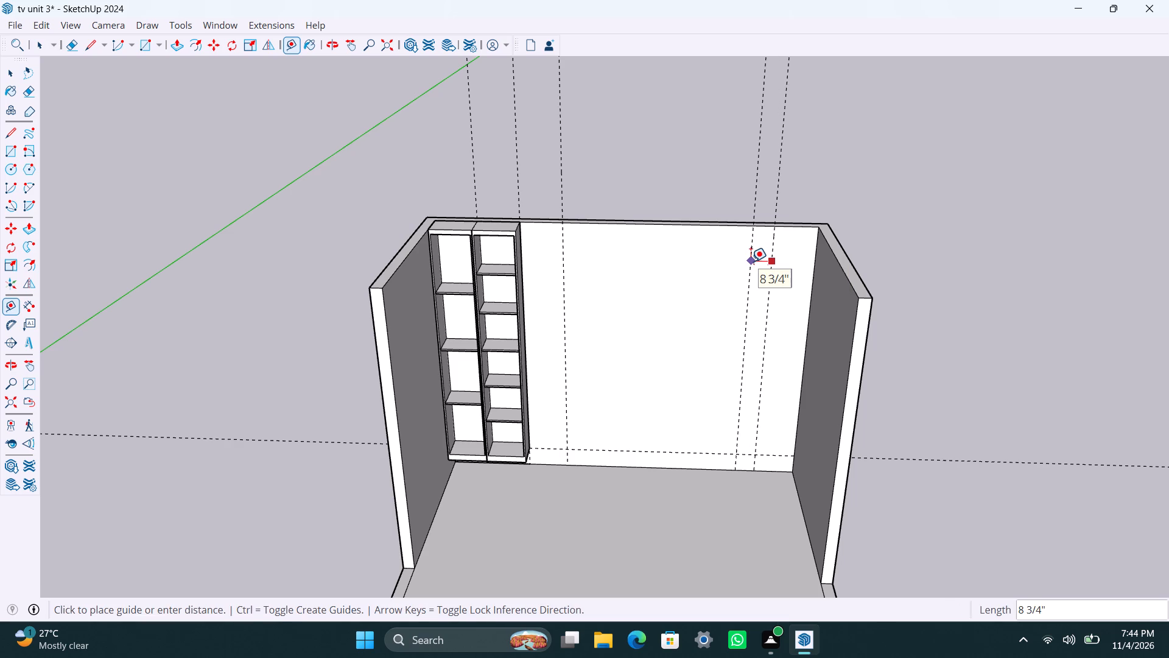
{"action": "type", "text": "6\""}
{"action": "key", "text": "Return"}
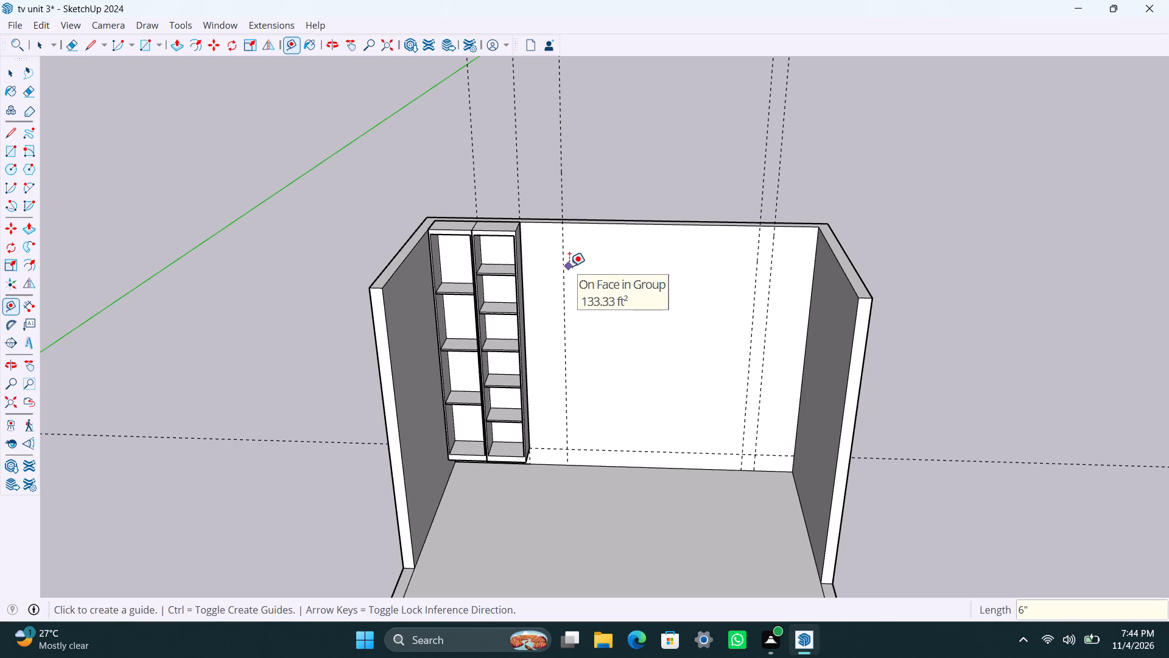
{"action": "left_click", "coordinate": [564, 229]}
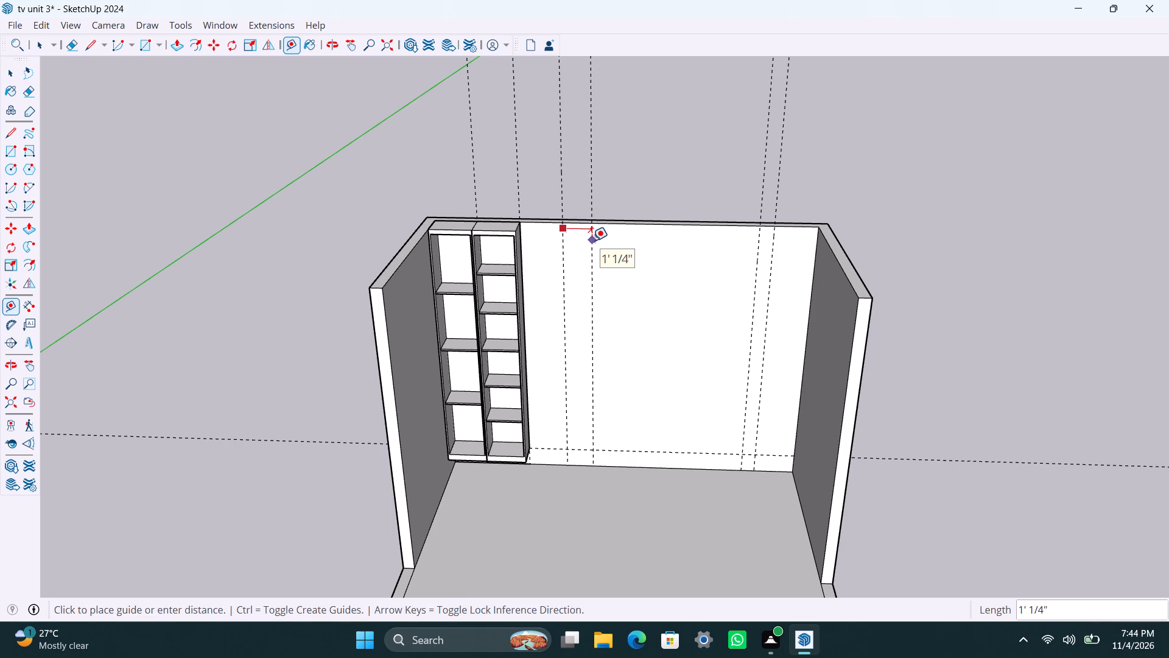
{"action": "type", "text": "6\""}
{"action": "key", "text": "Return"}
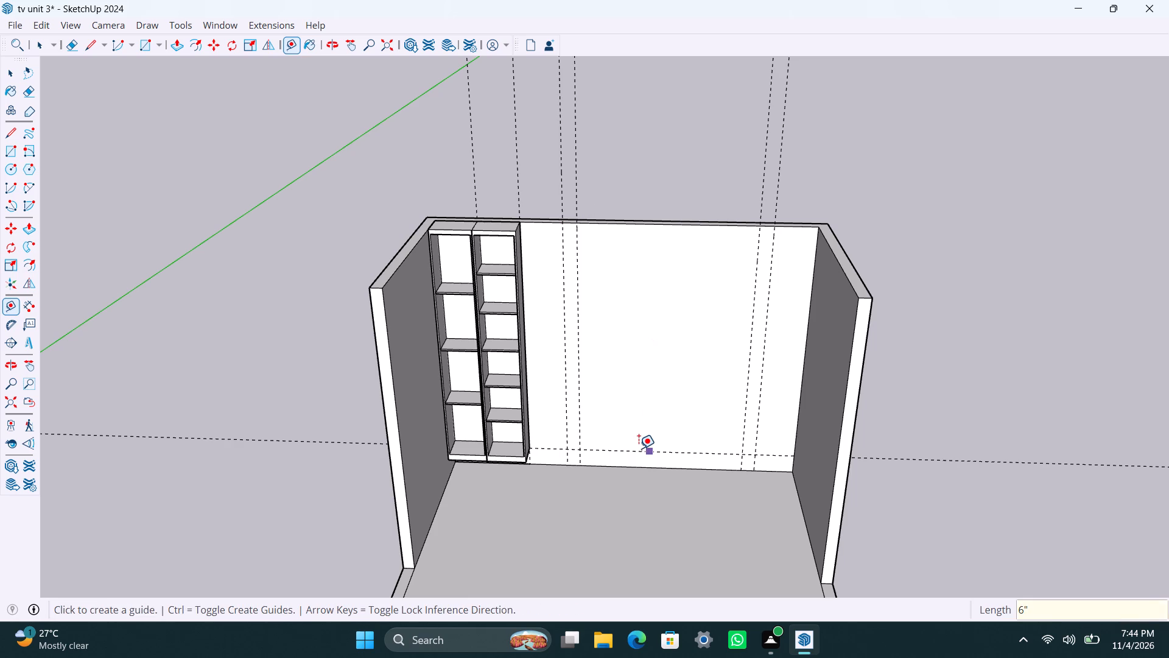
Place a horizontal guide on the back wall 1' above the floor.
{"action": "left_click", "coordinate": [611, 465]}
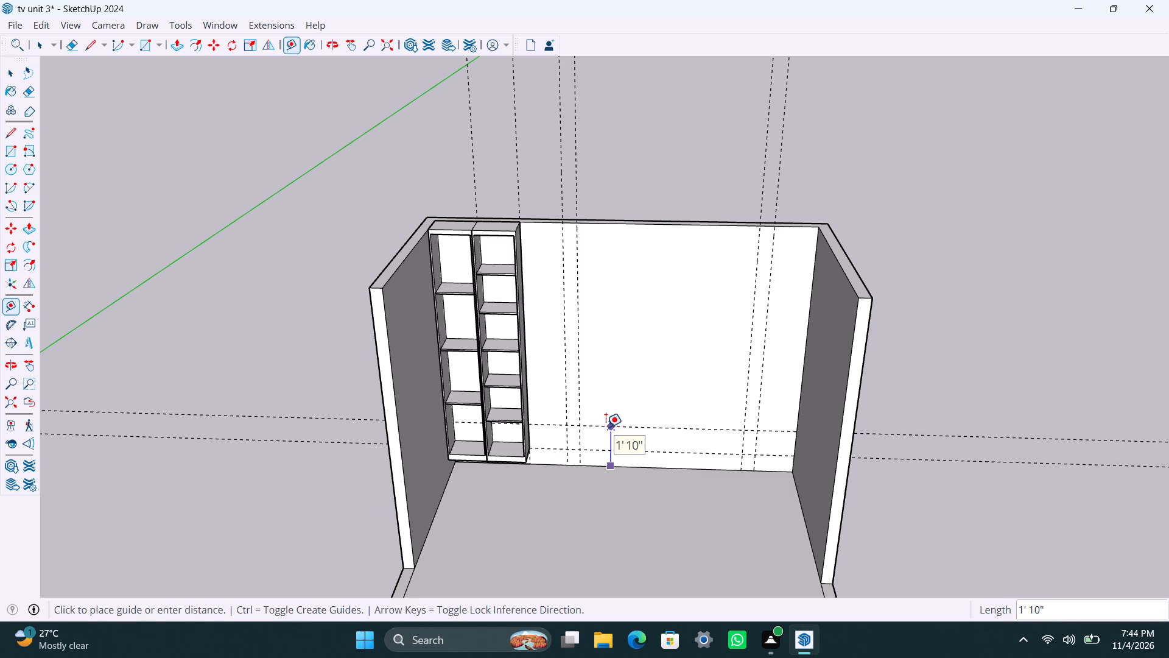
{"action": "type", "text": "1'"}
{"action": "key", "text": "Return"}
{"action": "key", "text": "space"}
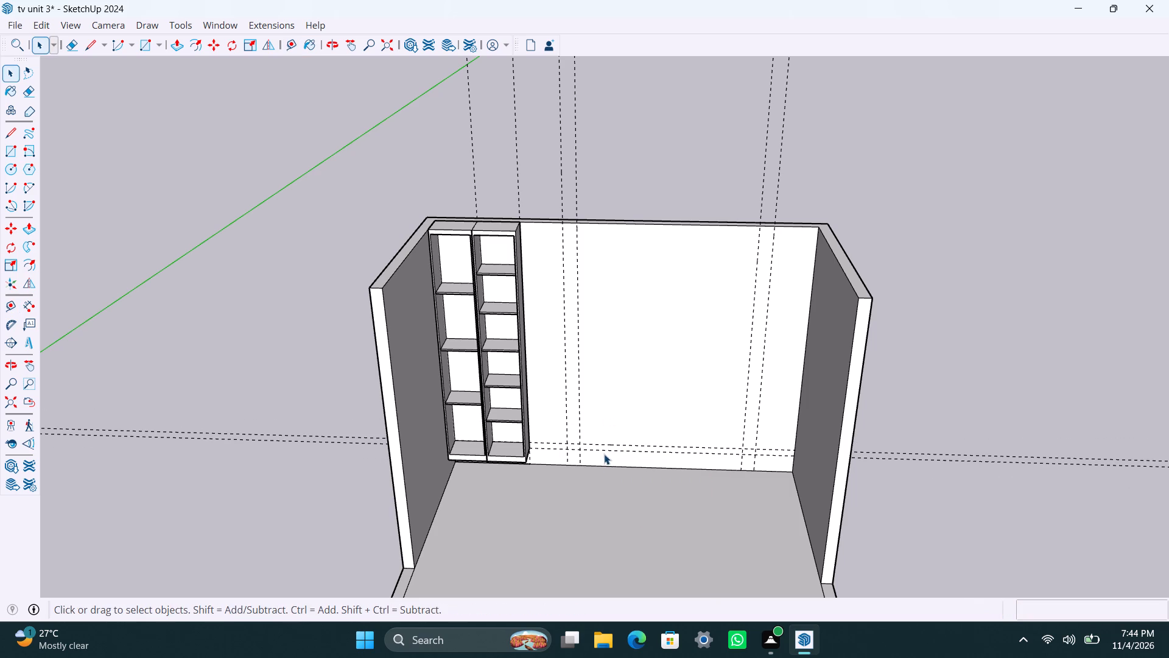
Open the shelving group, delete its old horizontal guide just below the 1' guide, and leave the group.
{"action": "left_click", "coordinate": [604, 449]}
{"action": "left_click", "coordinate": [604, 449]}
{"action": "double_click", "coordinate": [604, 449]}
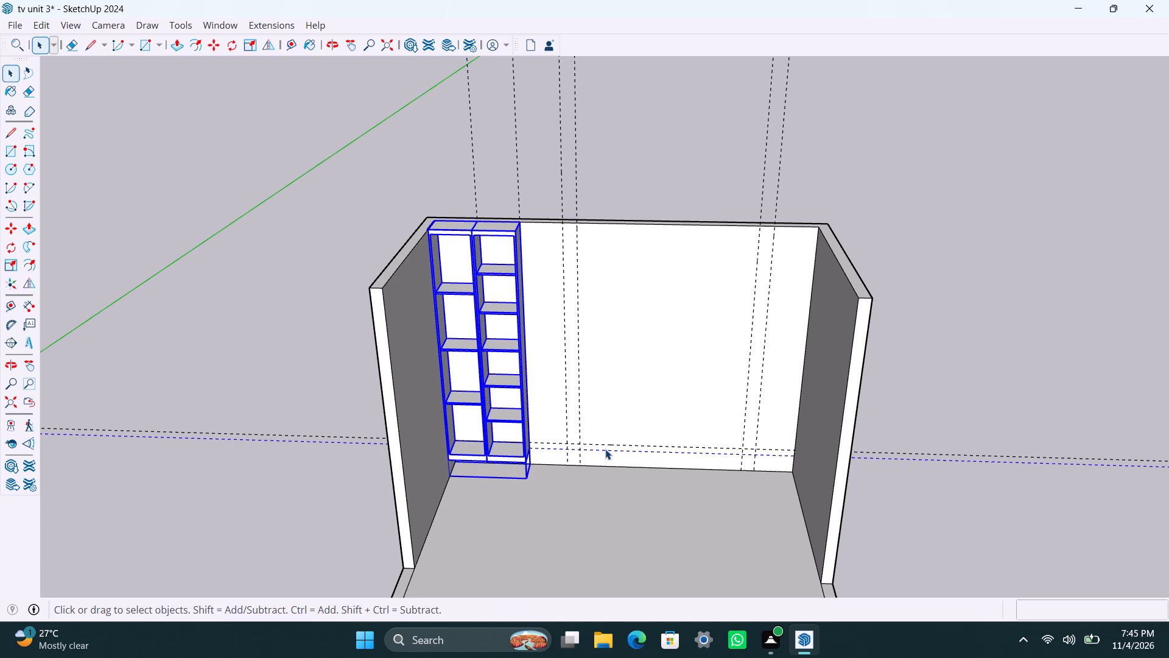
{"action": "double_click", "coordinate": [605, 449]}
{"action": "left_click", "coordinate": [605, 449]}
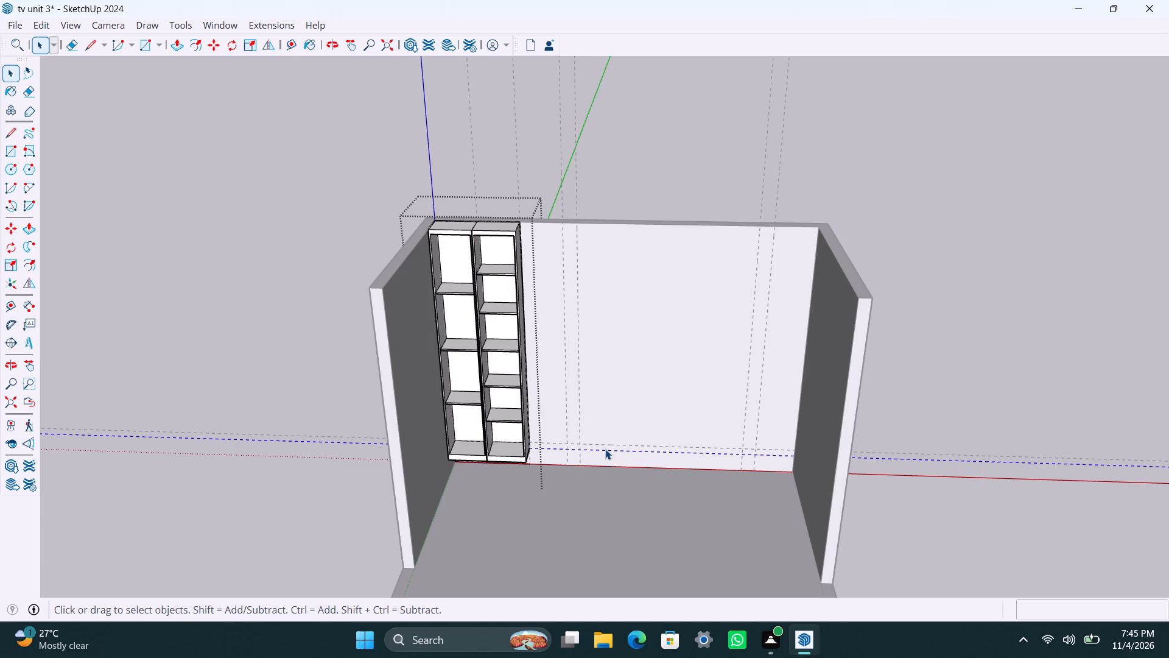
{"action": "key", "text": "Delete"}
{"action": "left_click", "coordinate": [624, 417]}
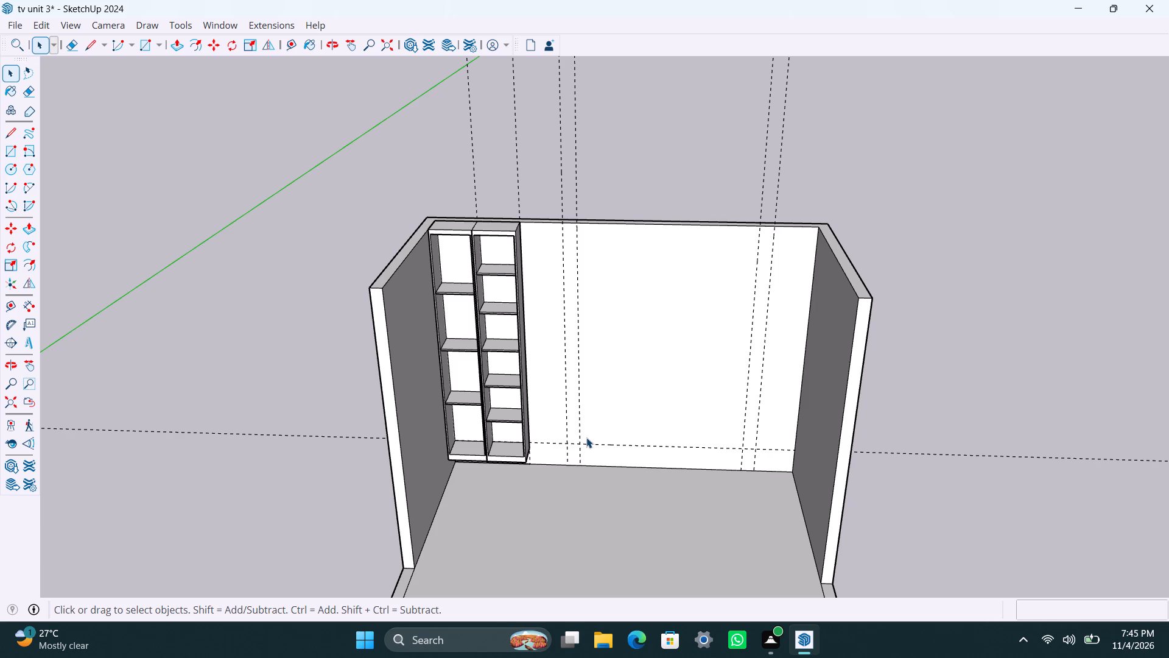
Stack three more horizontal guides above the 1' guide, spaced successively 9", 1" and 9" upward.
{"action": "key", "text": "t"}
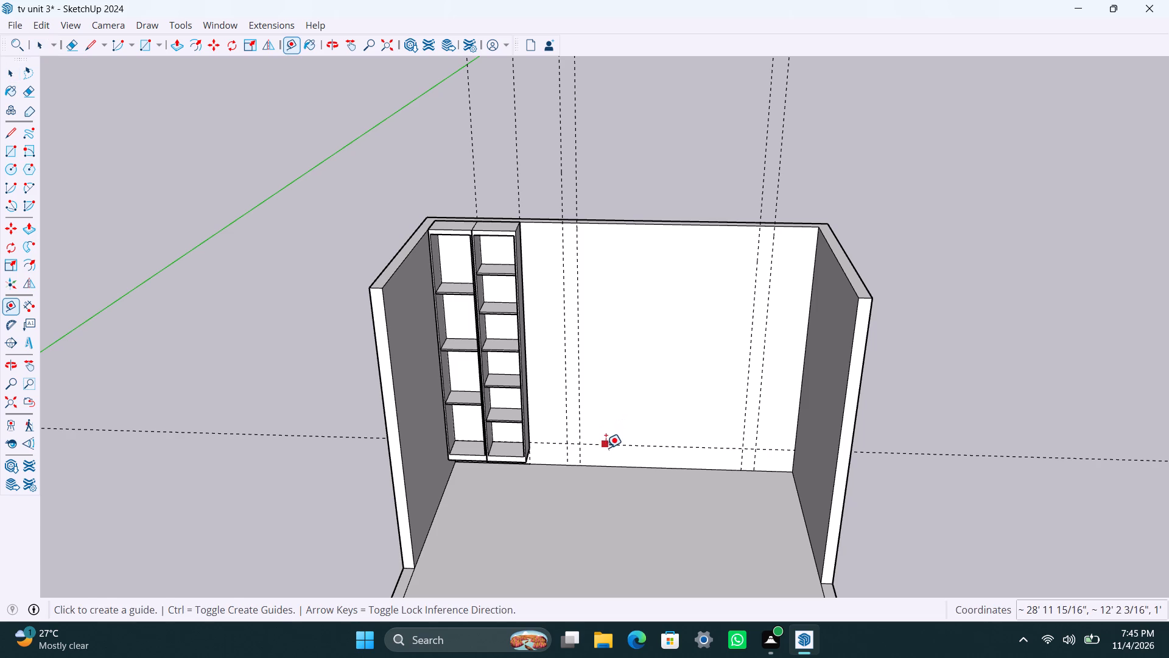
{"action": "left_click", "coordinate": [606, 448]}
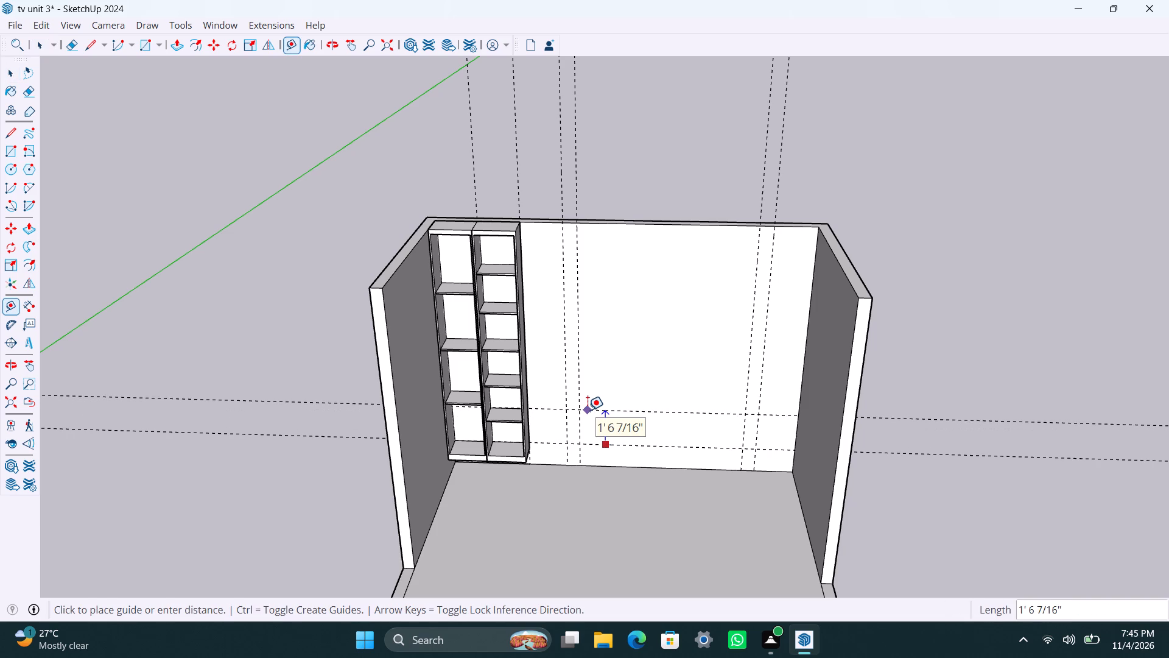
{"action": "type", "text": "9\""}
{"action": "key", "text": "Return"}
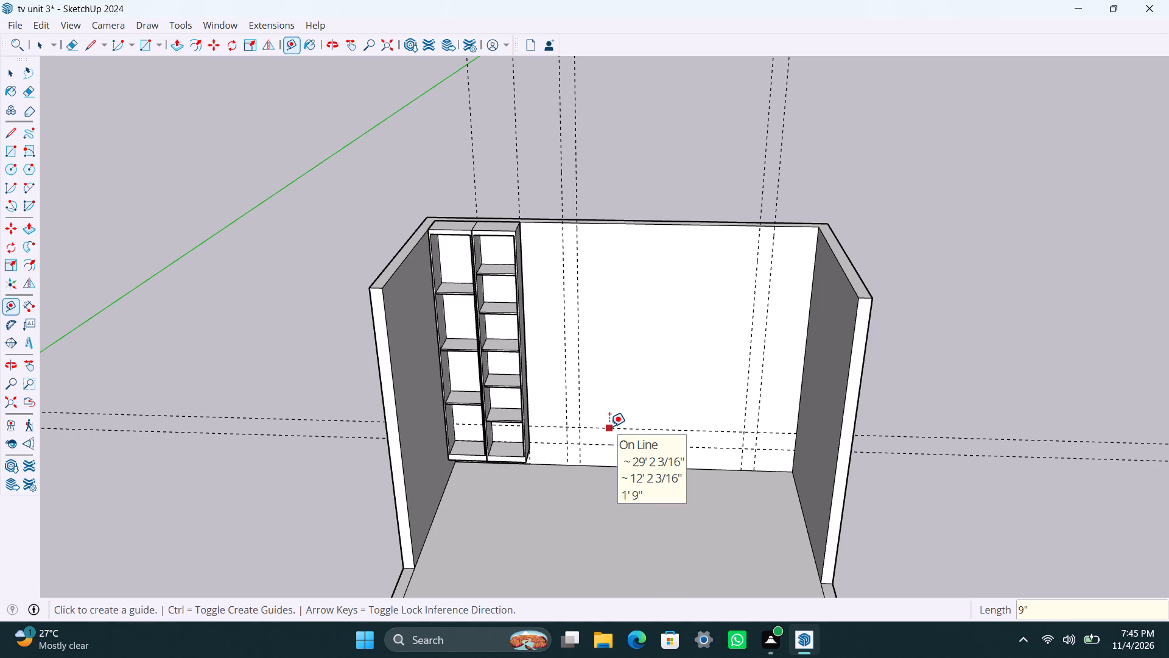
{"action": "left_click", "coordinate": [609, 426]}
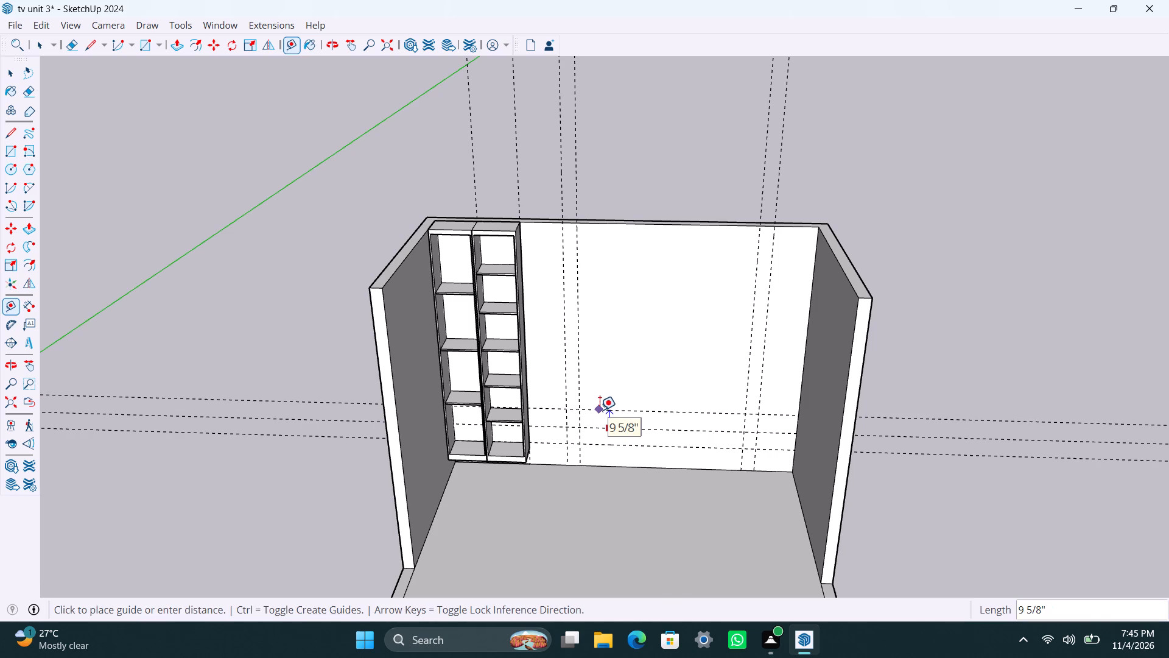
{"action": "type", "text": "1\""}
{"action": "key", "text": "Return"}
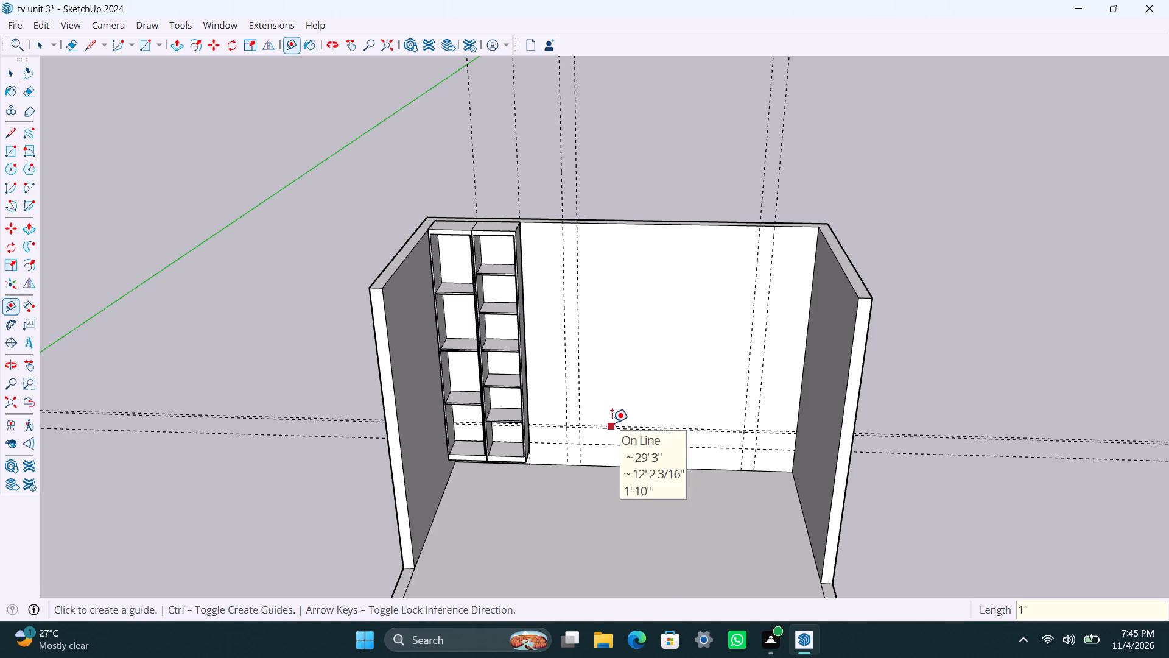
{"action": "scroll", "coordinate": [612, 422], "scroll_direction": "up", "scroll_amount": 7}
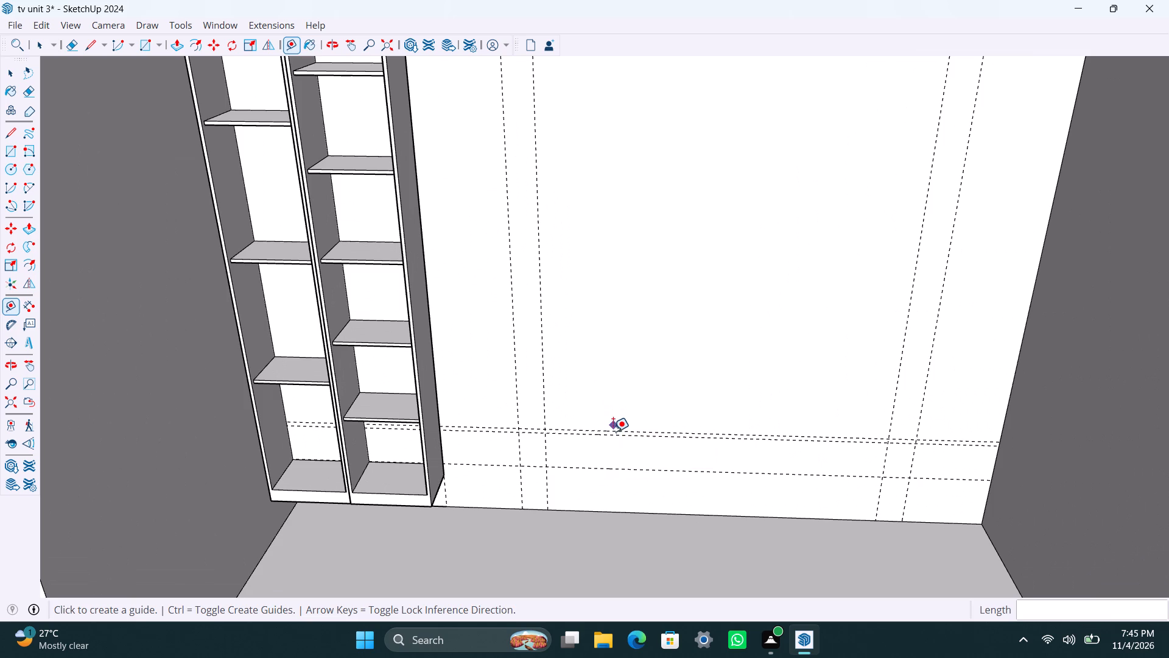
{"action": "left_click", "coordinate": [615, 434]}
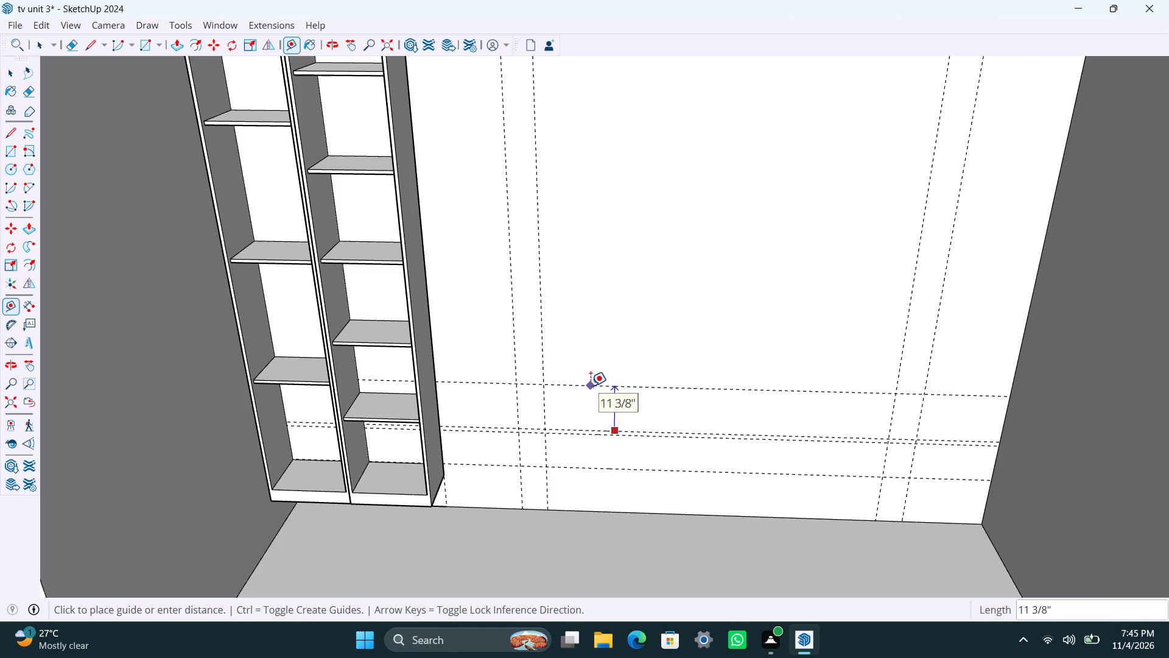
{"action": "type", "text": "9\""}
{"action": "key", "text": "Return"}
{"action": "key", "text": "space"}
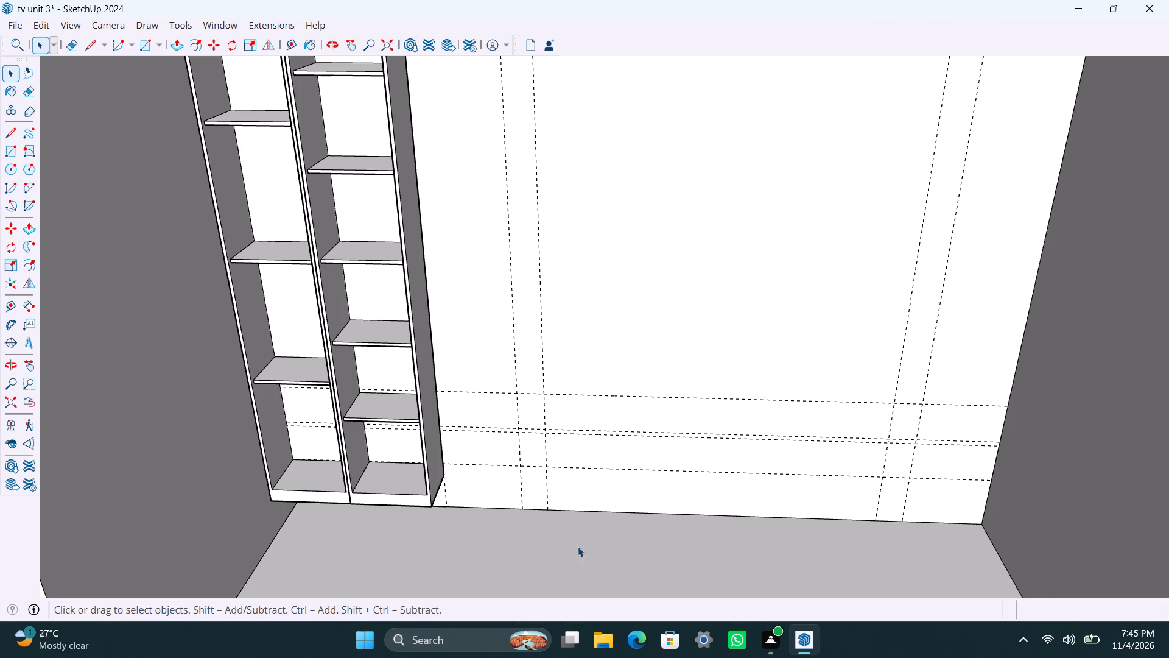
Draw a 6'4" by 7'5" rectangle between the inner vertical guides, from the wall's top down to the highest horizontal guide, and group it.
{"action": "scroll", "coordinate": [534, 370], "scroll_direction": "down", "scroll_amount": 3}
{"action": "middle_click_drag", "start_coordinate": [567, 329], "coordinate": [523, 393], "text": "shift"}
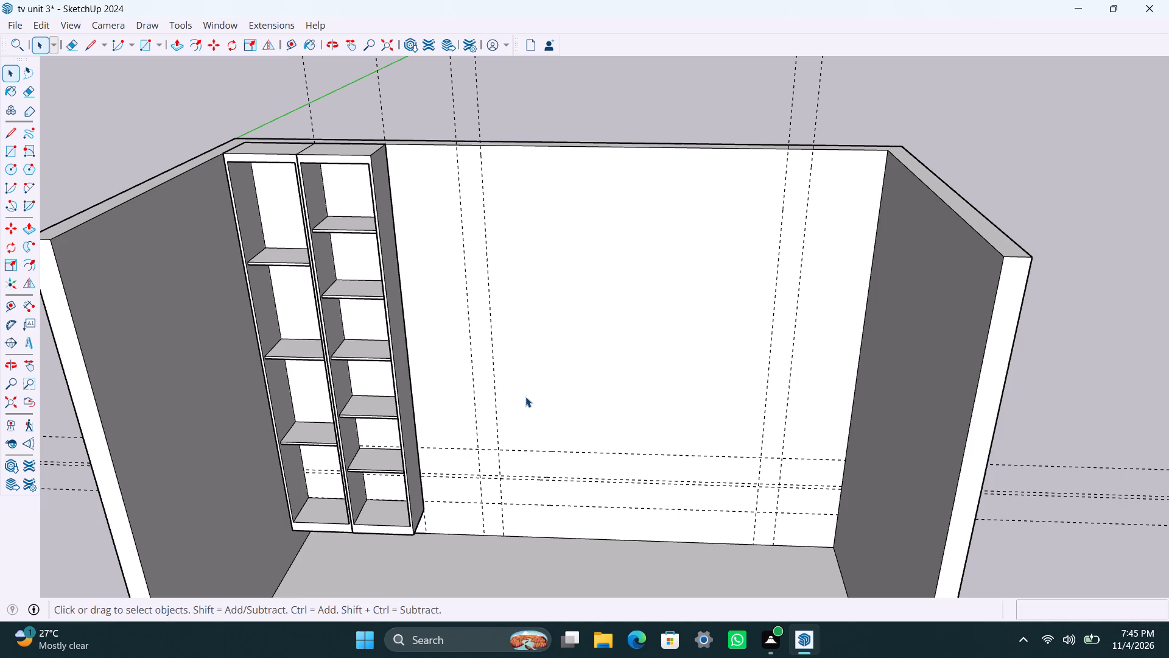
{"action": "key", "text": "r"}
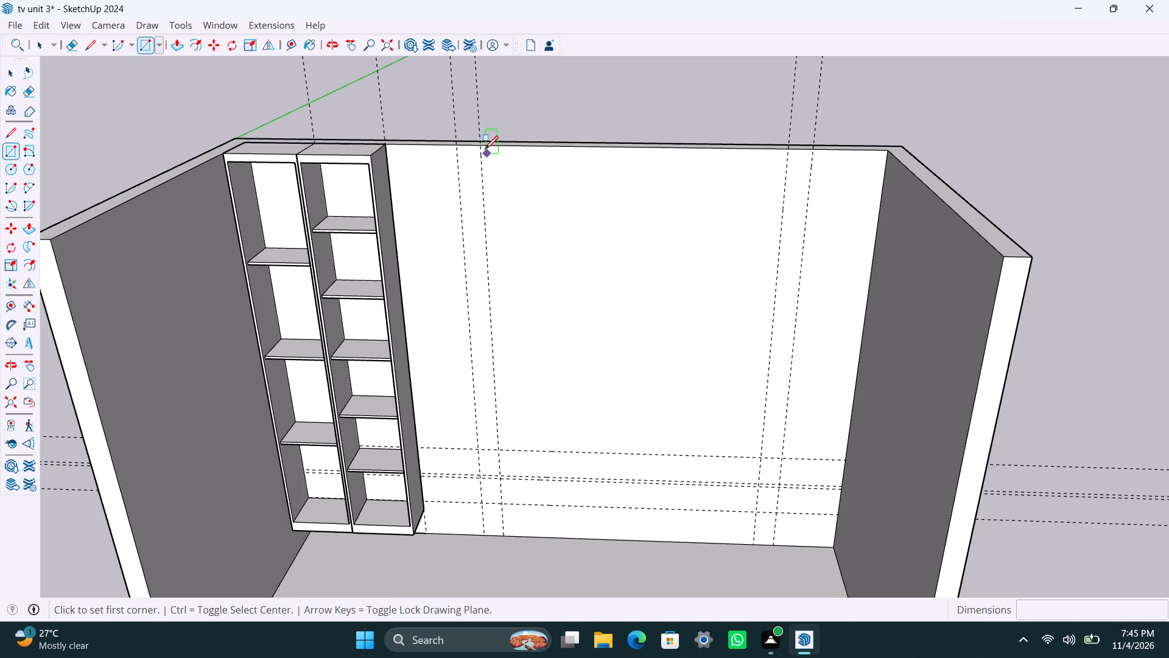
{"action": "left_click", "coordinate": [484, 148]}
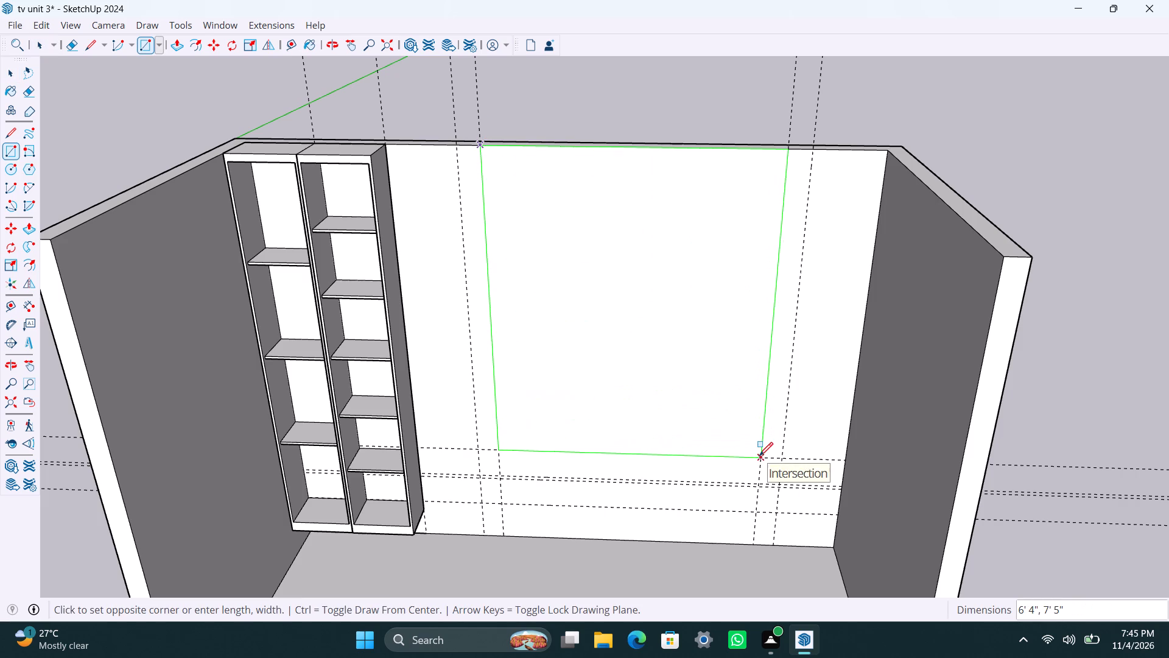
{"action": "left_click", "coordinate": [759, 456]}
{"action": "key", "text": "space"}
{"action": "double_click", "coordinate": [663, 396]}
{"action": "right_click", "coordinate": [660, 394]}
{"action": "left_click", "coordinate": [747, 197]}
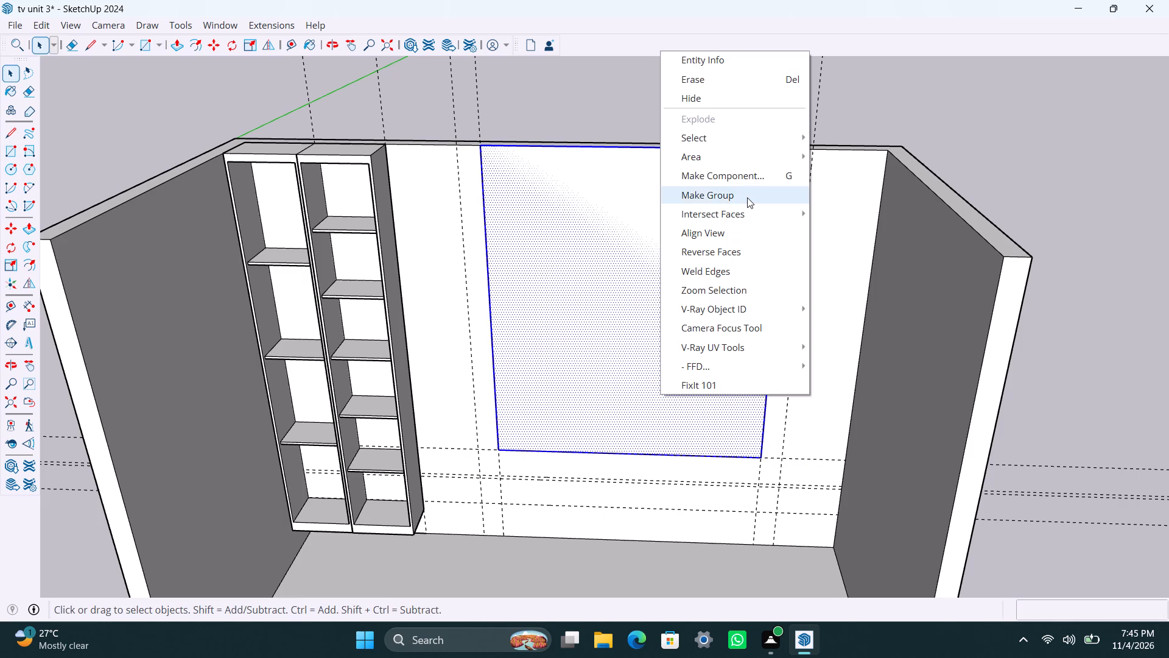
Open the central back-wall panel's group, extrude its face 6" out from the wall, and leave the group.
{"action": "double_click", "coordinate": [653, 336]}
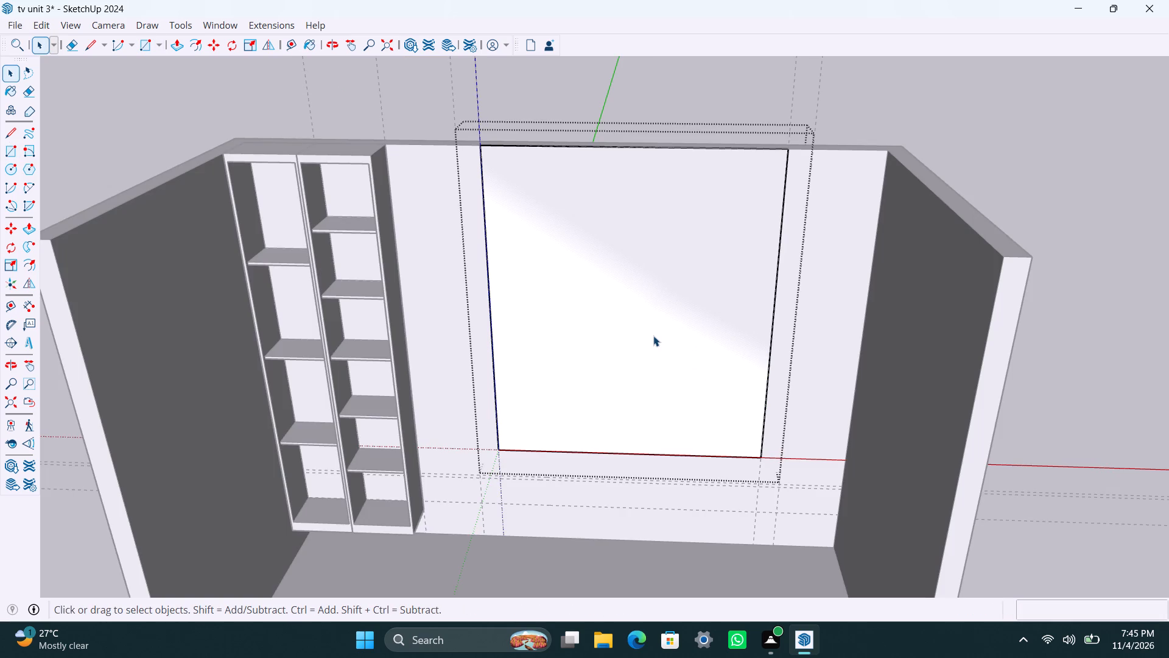
{"action": "key", "text": "p"}
{"action": "left_click", "coordinate": [653, 336]}
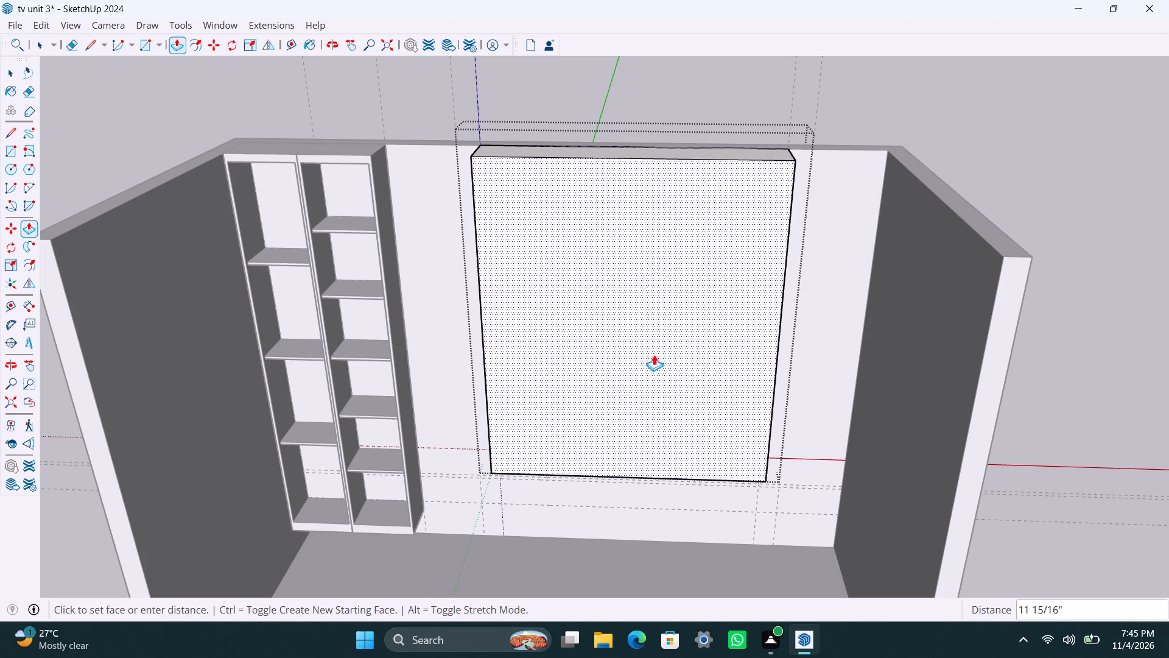
{"action": "type", "text": "6\""}
{"action": "key", "text": "Return"}
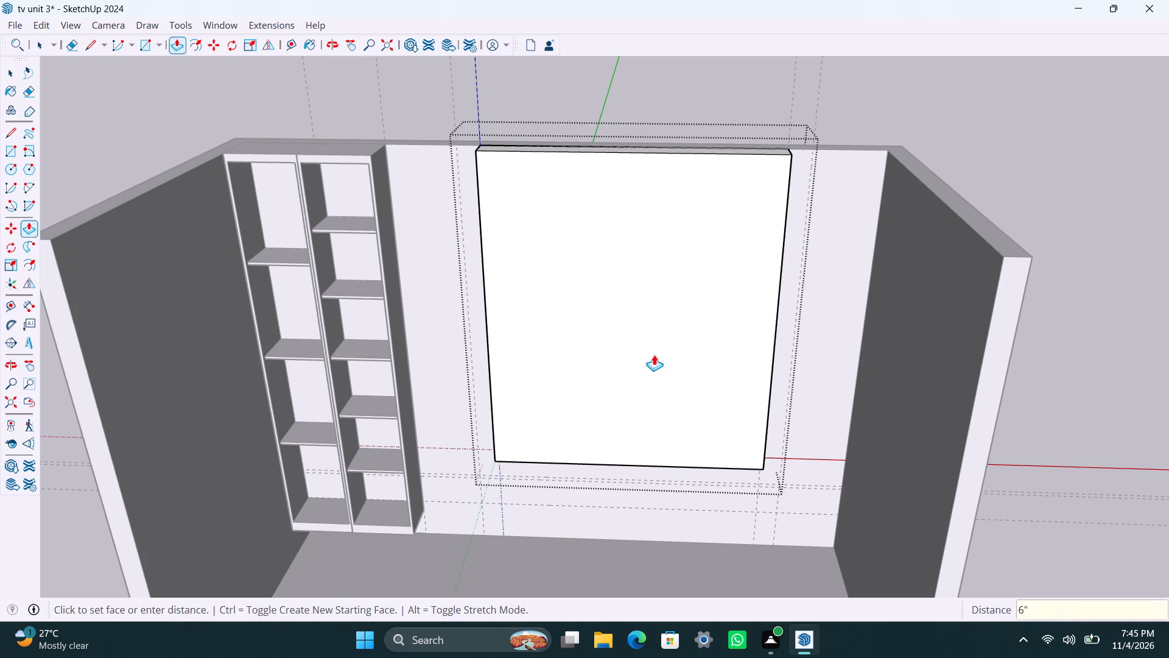
{"action": "key", "text": "space"}
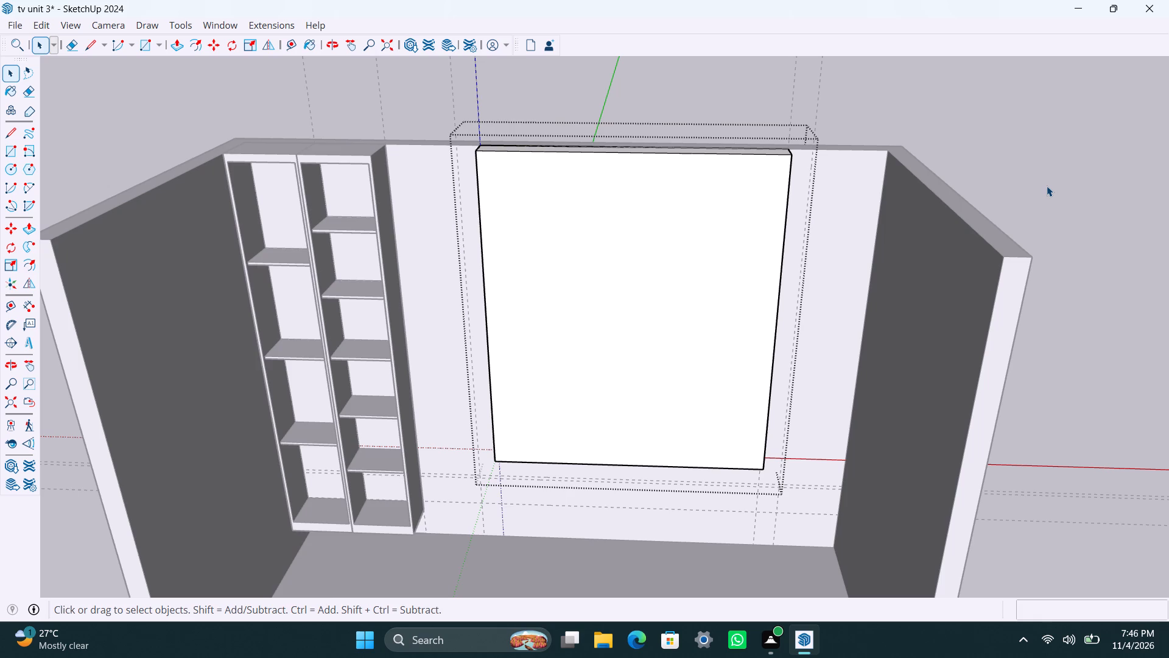
{"action": "key", "text": "space"}
{"action": "left_click", "coordinate": [675, 85]}
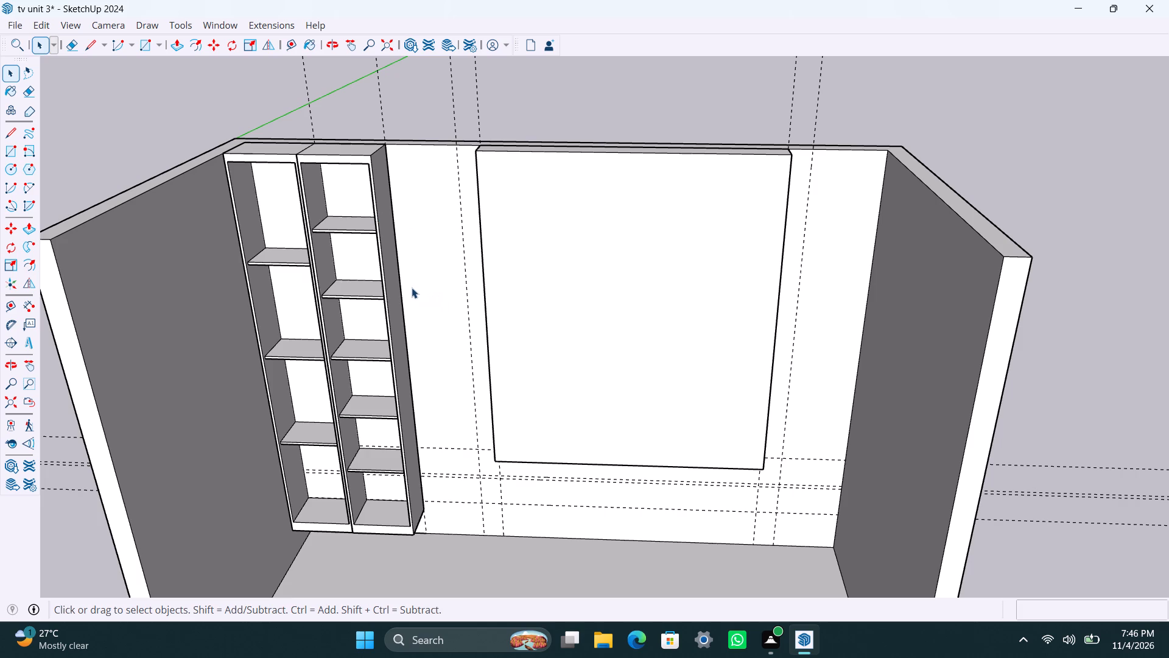
Draw a 7'4" by 9" rectangle below the panel, between the outer vertical guides from the 1' guide up to the guide above, and group it.
{"action": "scroll", "coordinate": [509, 528], "scroll_direction": "up", "scroll_amount": 2}
{"action": "middle_click_drag", "start_coordinate": [519, 492], "coordinate": [536, 440]}
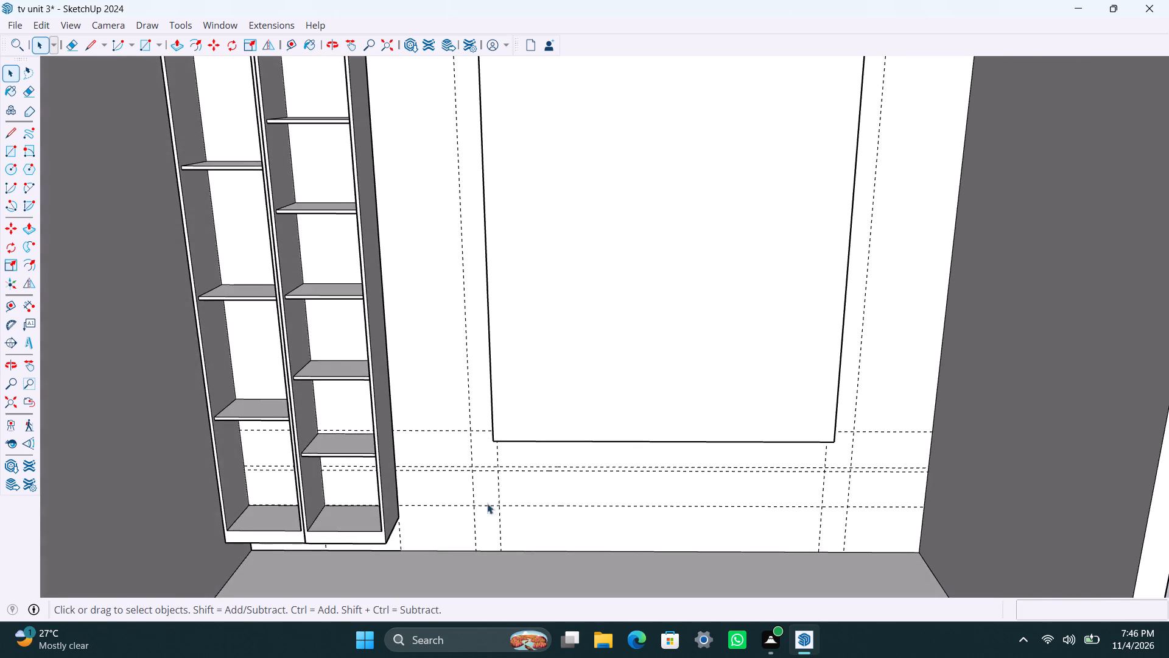
{"action": "scroll", "coordinate": [473, 496], "scroll_direction": "up", "scroll_amount": 2}
{"action": "key", "text": "r"}
{"action": "left_click_drag", "start_coordinate": [473, 468], "coordinate": [479, 474]}
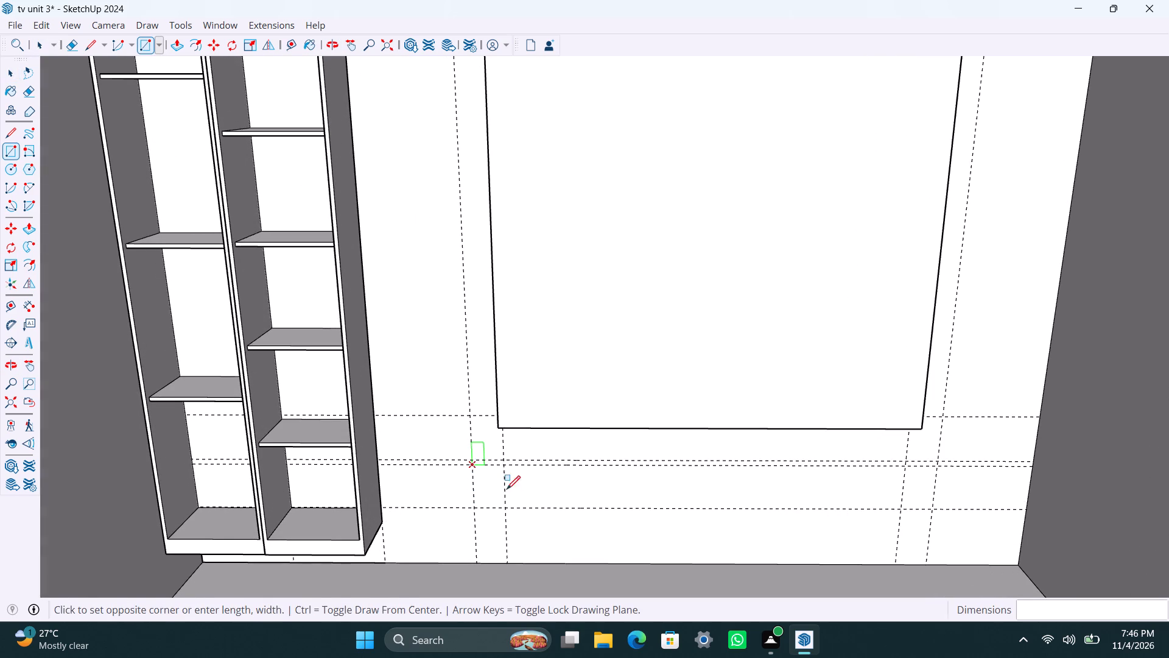
{"action": "left_click", "coordinate": [935, 509]}
{"action": "key", "text": "space"}
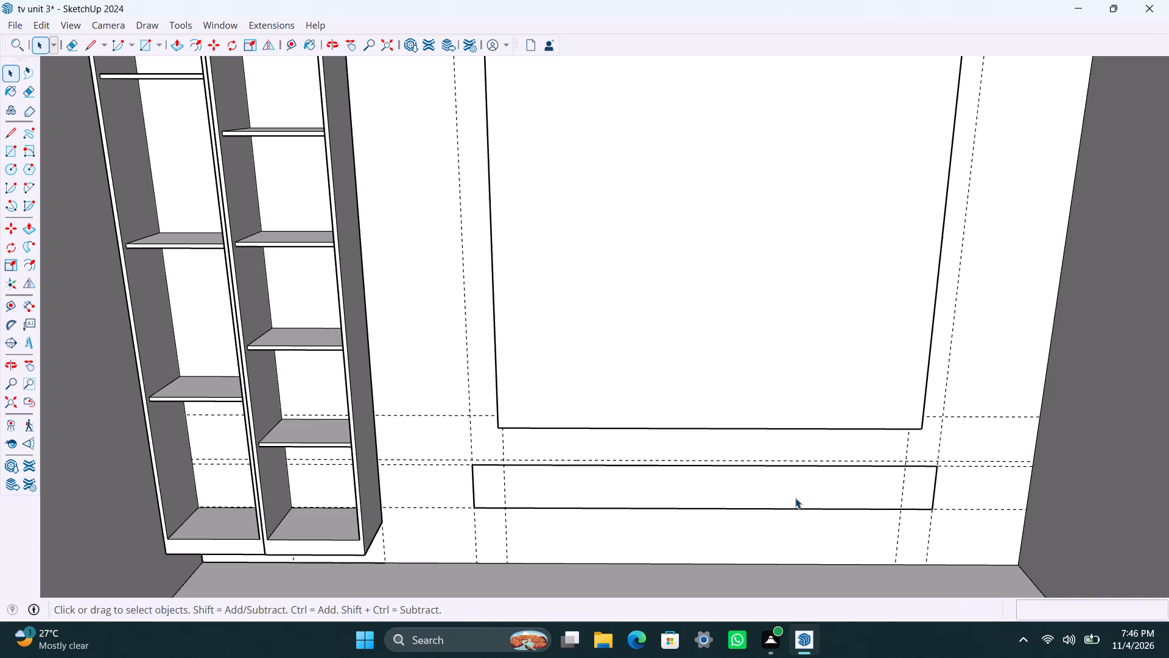
{"action": "double_click", "coordinate": [795, 497]}
{"action": "right_click", "coordinate": [795, 495]}
{"action": "left_click", "coordinate": [864, 295]}
Open the new rectangle's group, extrude its face out to the shelving's front to form the low cabinet, and leave the group.
{"action": "triple_click", "coordinate": [684, 476]}
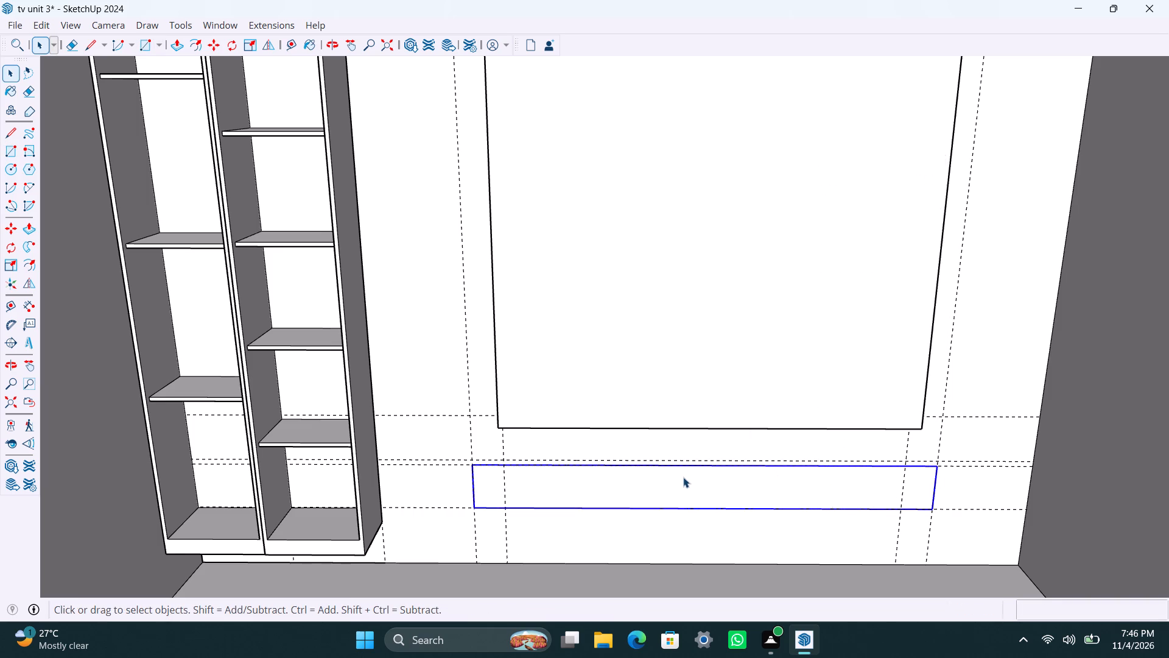
{"action": "key", "text": "p"}
{"action": "left_click", "coordinate": [684, 478]}
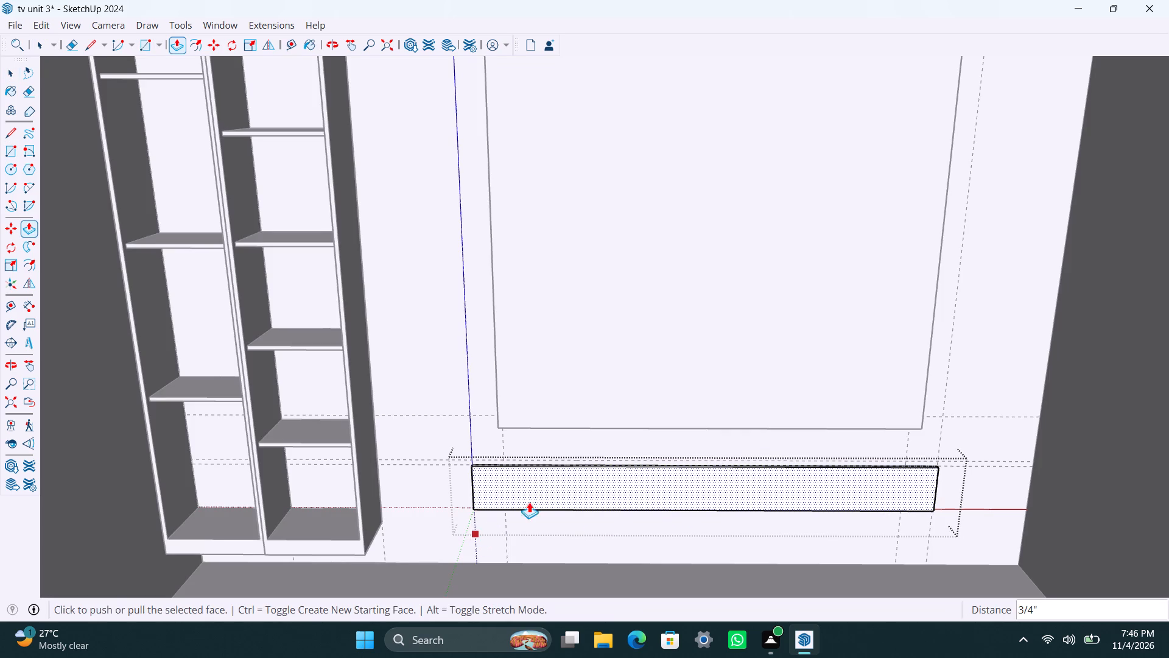
{"action": "left_click_drag", "start_coordinate": [530, 483], "coordinate": [362, 520]}
{"action": "key", "text": "space"}
{"action": "left_click", "coordinate": [463, 413]}
Draw a 7'4" by 1" strip on the wall directly above the low cabinet's back edge and group it.
{"action": "scroll", "coordinate": [694, 432], "scroll_direction": "down", "scroll_amount": 3}
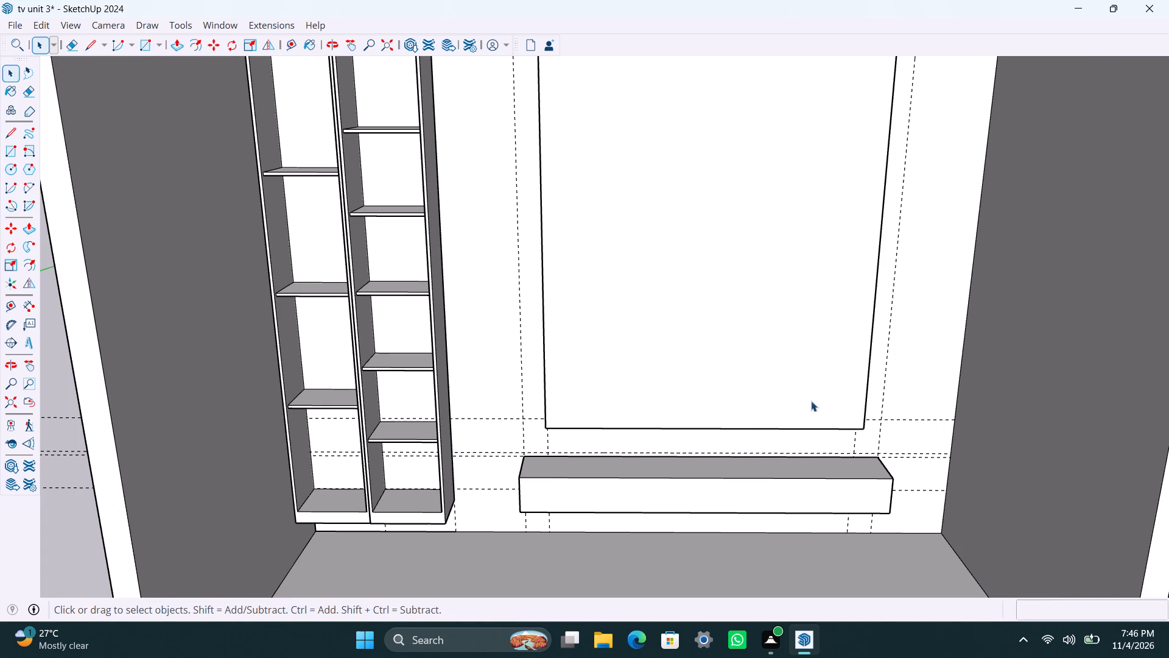
{"action": "scroll", "coordinate": [548, 497], "scroll_direction": "up", "scroll_amount": 1}
{"action": "scroll", "coordinate": [521, 454], "scroll_direction": "up", "scroll_amount": 1}
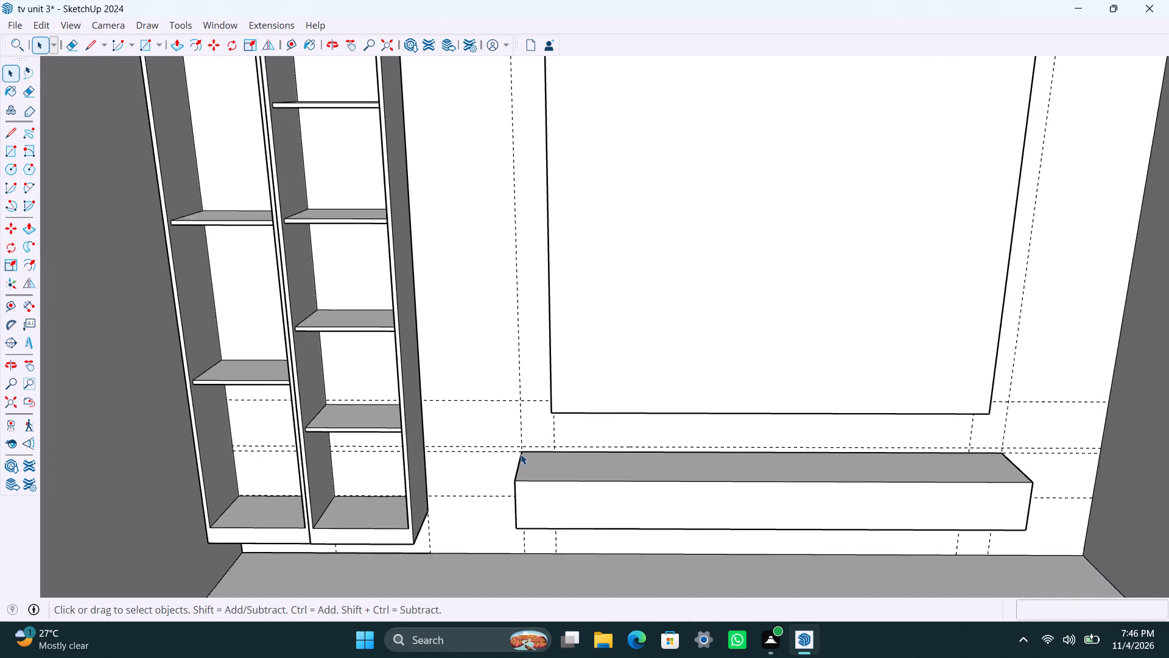
{"action": "scroll", "coordinate": [521, 454], "scroll_direction": "up", "scroll_amount": 3}
{"action": "key", "text": "r"}
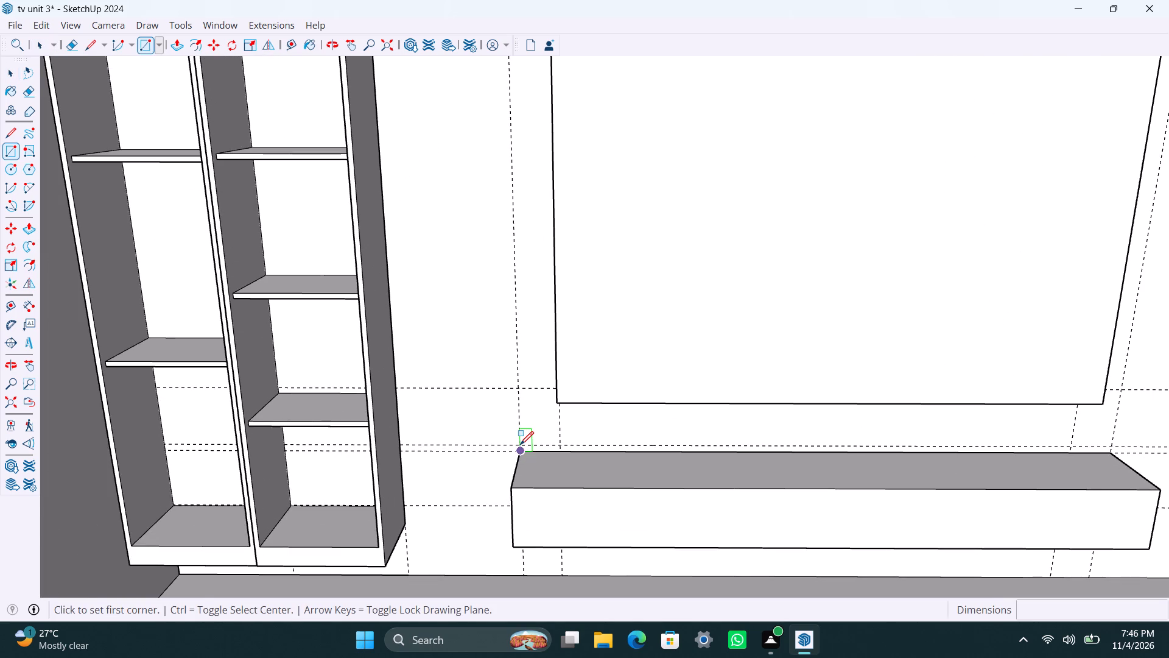
{"action": "scroll", "coordinate": [518, 451], "scroll_direction": "up", "scroll_amount": 7}
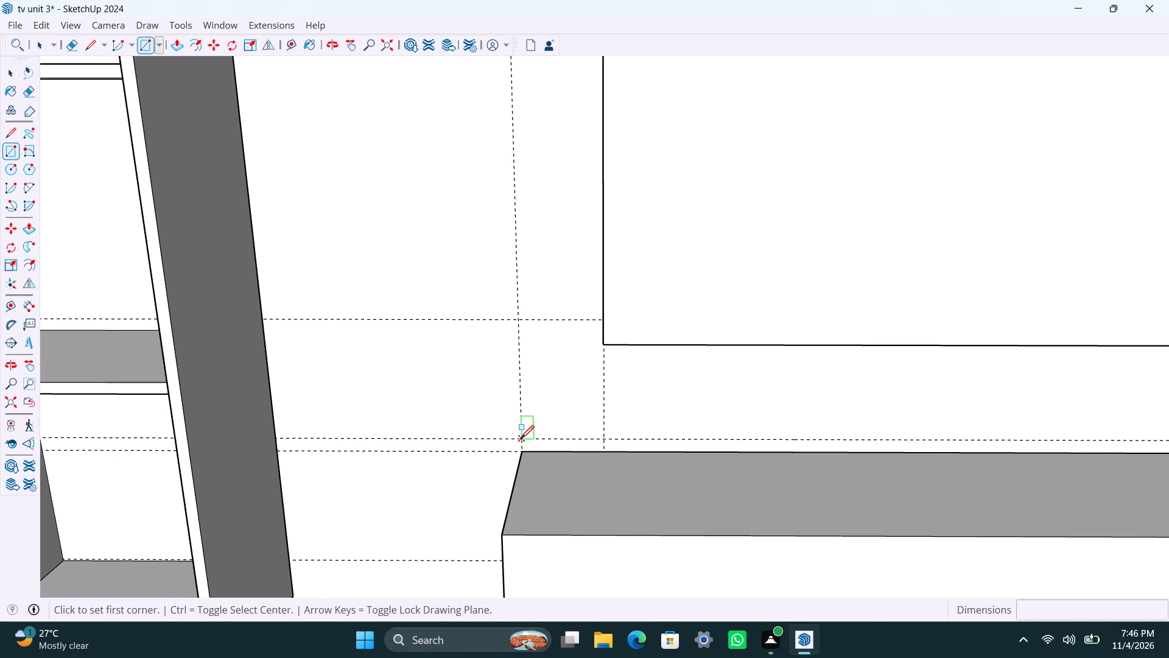
{"action": "left_click_drag", "start_coordinate": [521, 439], "coordinate": [528, 446]}
{"action": "scroll", "coordinate": [736, 456], "scroll_direction": "down", "scroll_amount": 9}
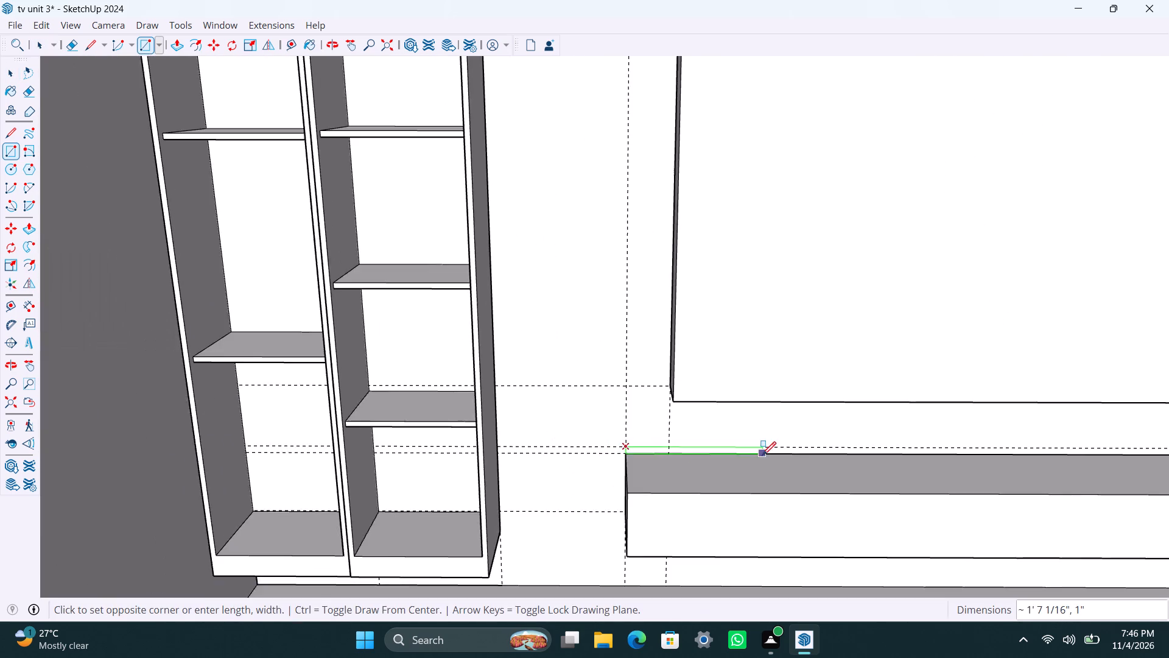
{"action": "scroll", "coordinate": [762, 455], "scroll_direction": "down", "scroll_amount": 4}
{"action": "scroll", "coordinate": [1020, 461], "scroll_direction": "up", "scroll_amount": 6}
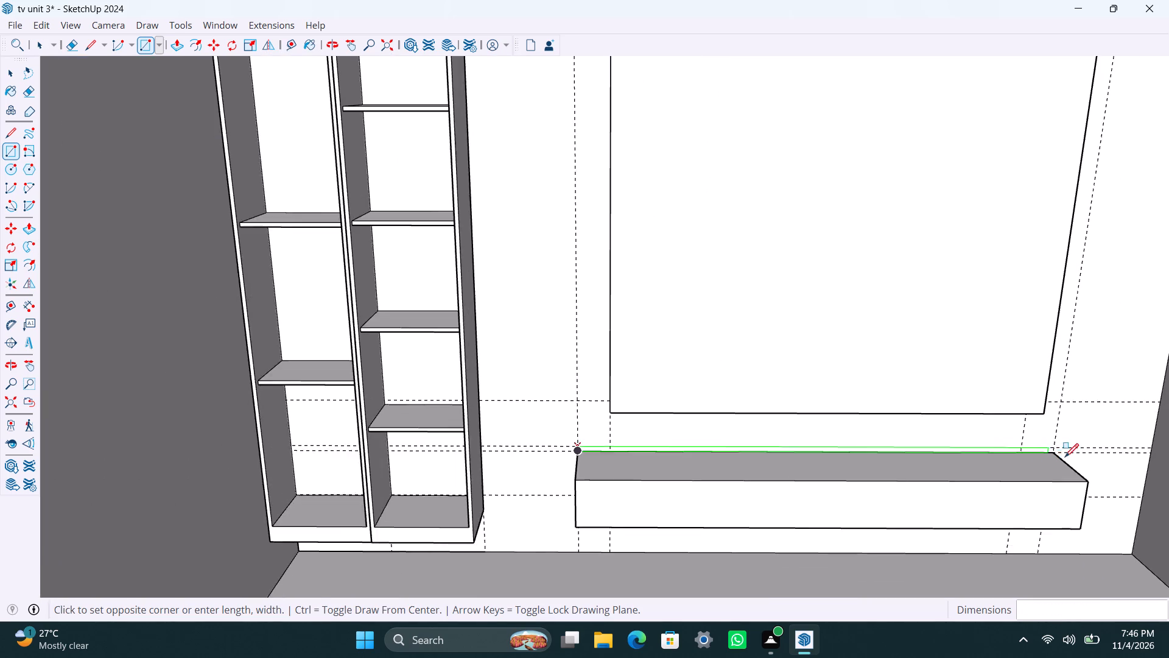
{"action": "scroll", "coordinate": [1065, 457], "scroll_direction": "up", "scroll_amount": 10}
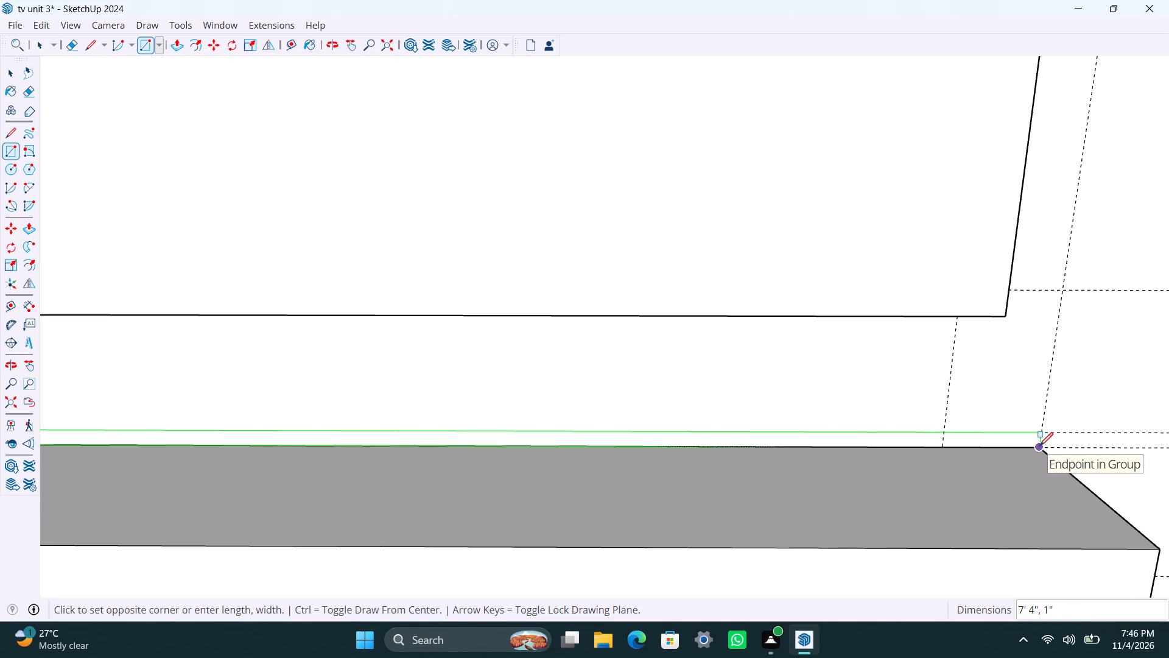
{"action": "left_click", "coordinate": [1039, 446]}
{"action": "key", "text": "space"}
{"action": "double_click", "coordinate": [983, 439]}
{"action": "right_click", "coordinate": [985, 439]}
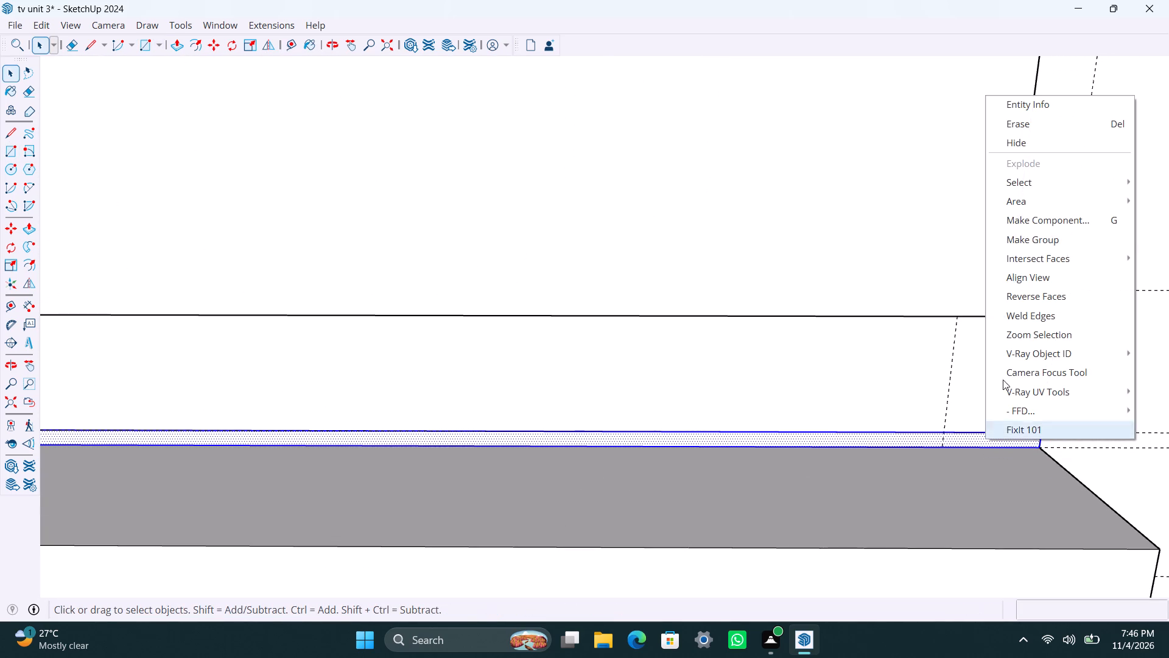
{"action": "left_click", "coordinate": [1026, 238]}
Open the strip's group, extrude its face flush with the low cabinet's front to form the top slab, and leave the group.
{"action": "scroll", "coordinate": [967, 436], "scroll_direction": "up", "scroll_amount": 4}
{"action": "triple_click", "coordinate": [967, 437]}
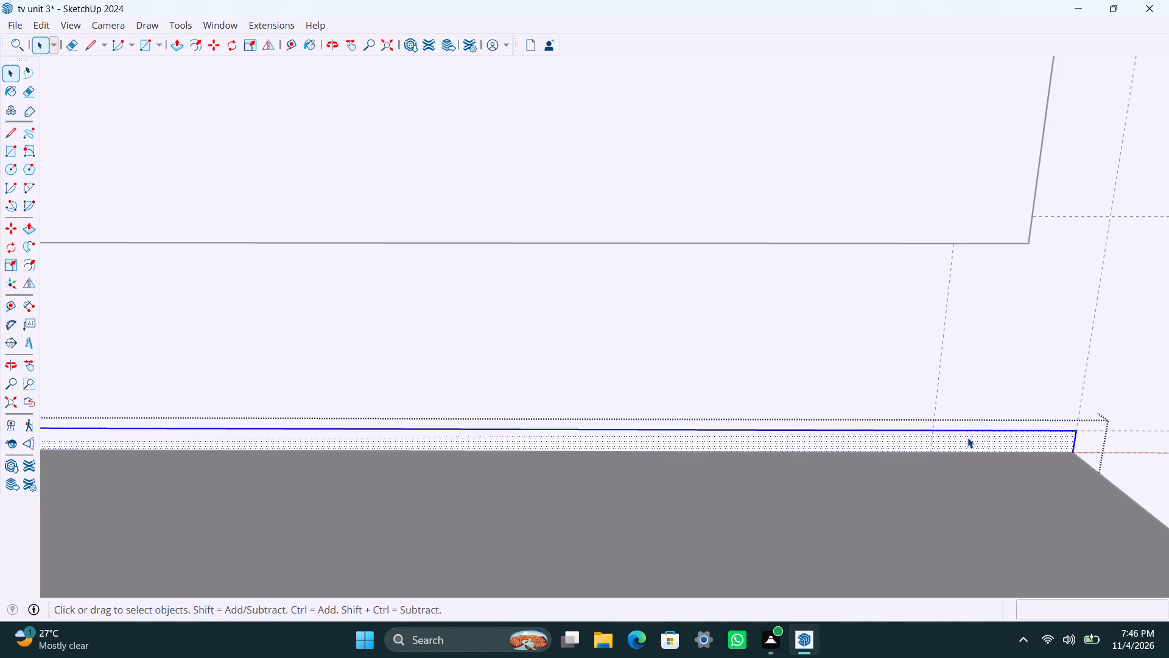
{"action": "key", "text": "p"}
{"action": "left_click_drag", "start_coordinate": [968, 437], "coordinate": [985, 527]}
{"action": "scroll", "coordinate": [988, 527], "scroll_direction": "down", "scroll_amount": 6}
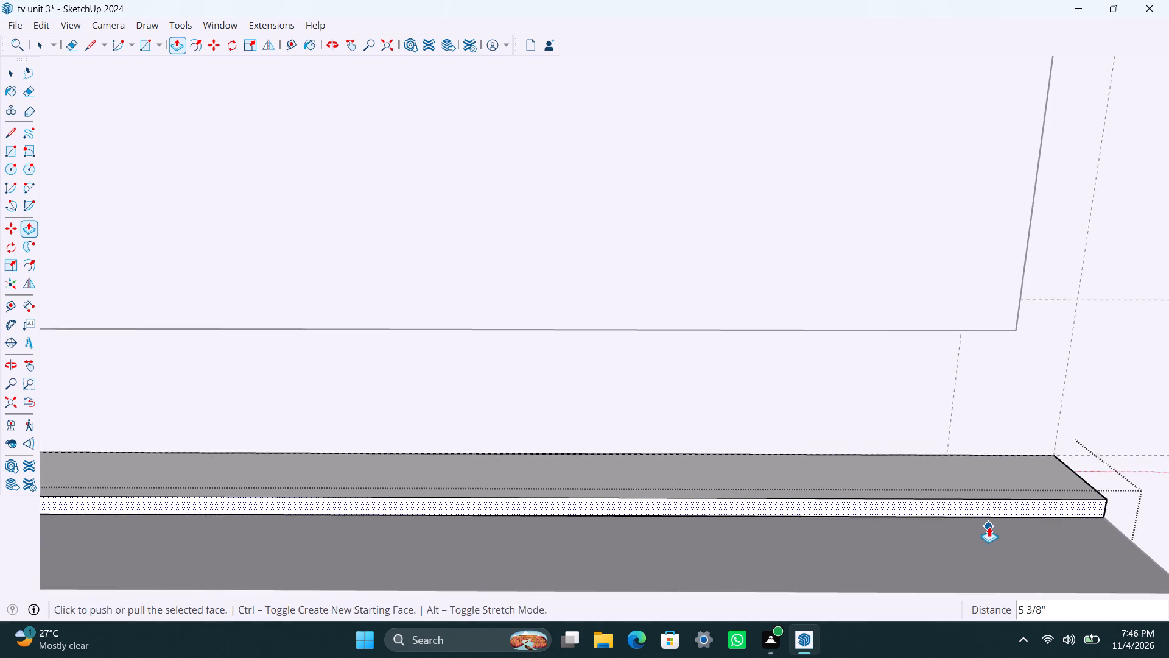
{"action": "scroll", "coordinate": [989, 526], "scroll_direction": "down", "scroll_amount": 2}
{"action": "left_click_drag", "start_coordinate": [978, 504], "coordinate": [1000, 571]}
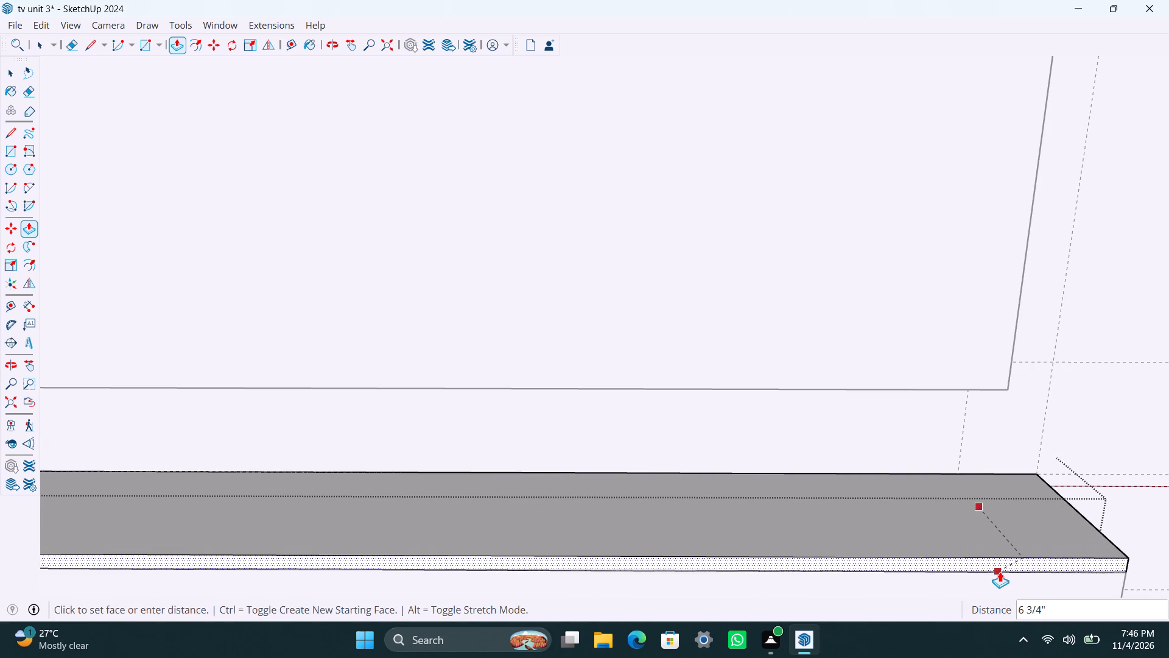
{"action": "left_click_drag", "start_coordinate": [1000, 571], "coordinate": [1000, 573]}
{"action": "key", "text": "space"}
{"action": "scroll", "coordinate": [840, 518], "scroll_direction": "down", "scroll_amount": 8}
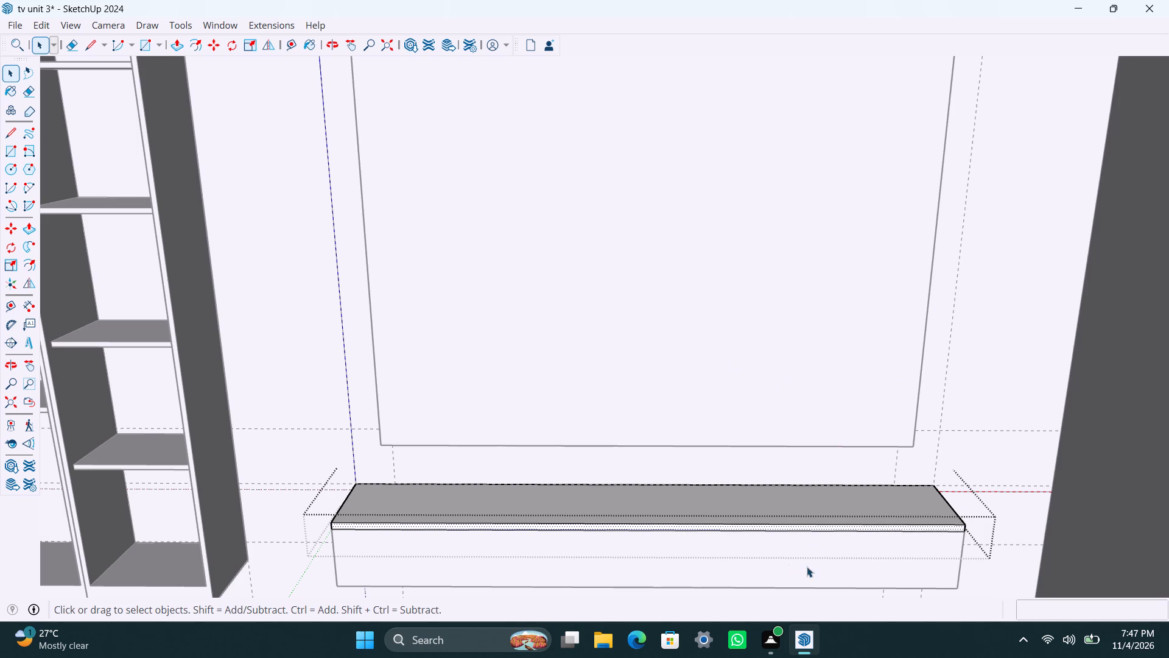
{"action": "scroll", "coordinate": [694, 507], "scroll_direction": "down", "scroll_amount": 2}
{"action": "middle_click_drag", "start_coordinate": [695, 500], "coordinate": [693, 372], "text": "shift"}
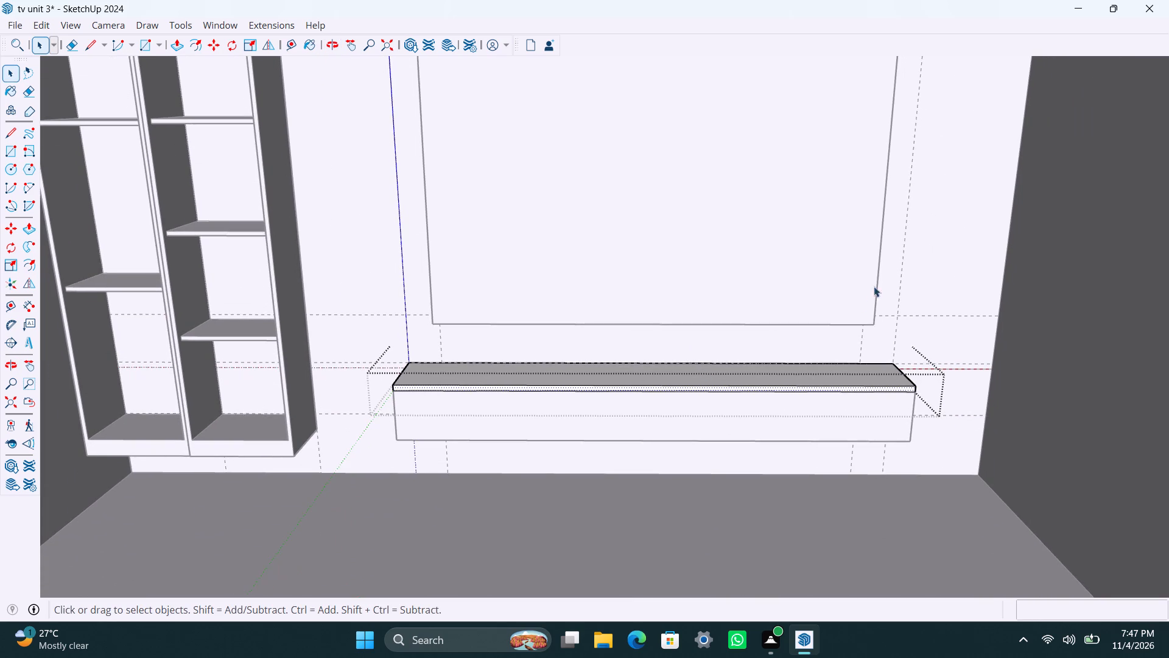
{"action": "left_click", "coordinate": [932, 256]}
Open the low cabinet's group and place vertical guides on its front, 2'5" from the end nearest the shelving and 18 mm further along.
{"action": "scroll", "coordinate": [717, 427], "scroll_direction": "down", "scroll_amount": 2}
{"action": "middle_click_drag", "start_coordinate": [707, 431], "coordinate": [699, 379]}
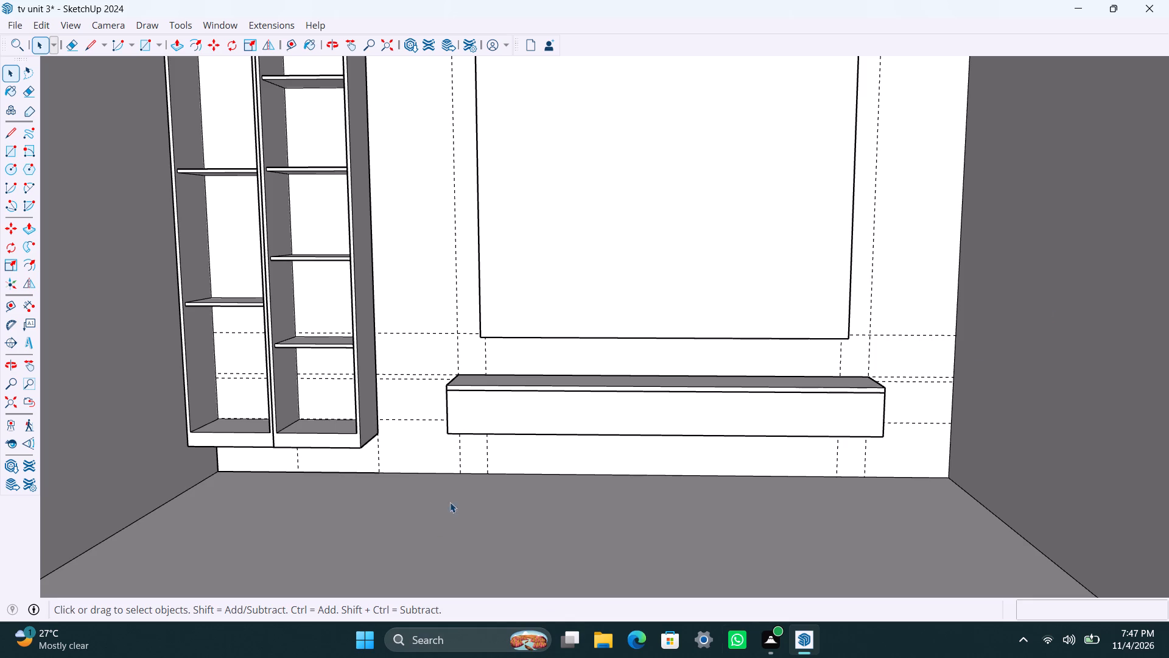
{"action": "scroll", "coordinate": [518, 451], "scroll_direction": "up", "scroll_amount": 2}
{"action": "middle_click_drag", "start_coordinate": [509, 414], "coordinate": [466, 437], "text": "shift"}
{"action": "left_click", "coordinate": [448, 440]}
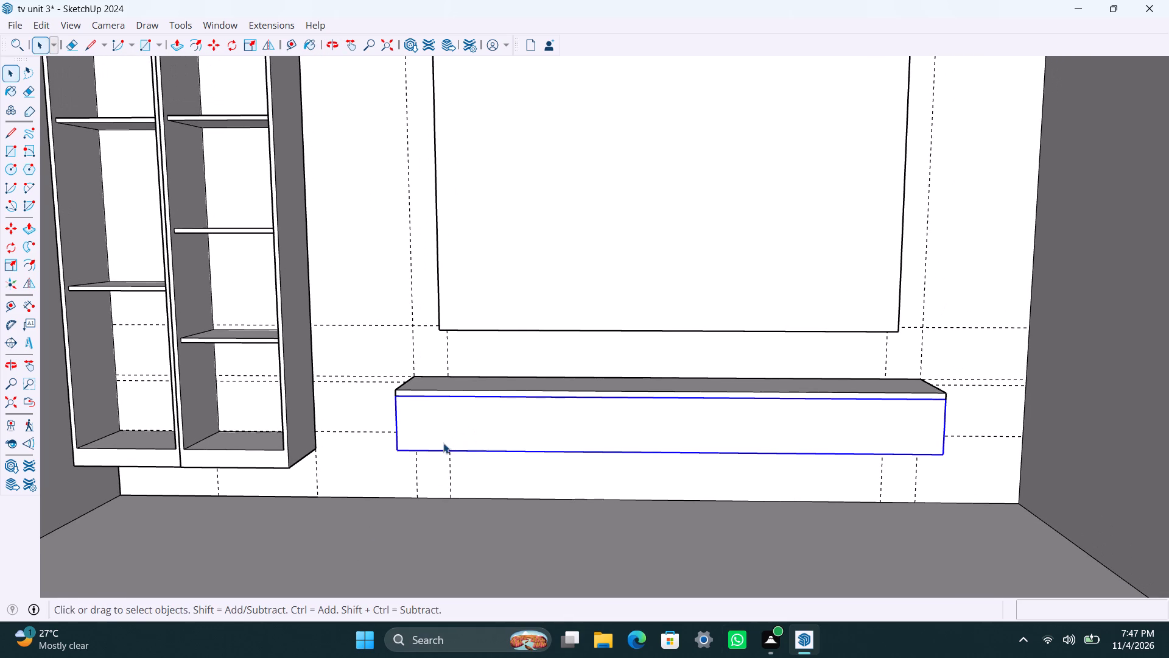
{"action": "left_click", "coordinate": [412, 430]}
{"action": "left_click", "coordinate": [412, 430]}
{"action": "scroll", "coordinate": [425, 429], "scroll_direction": "up", "scroll_amount": 2}
{"action": "middle_click_drag", "start_coordinate": [426, 427], "coordinate": [391, 437], "text": "shift"}
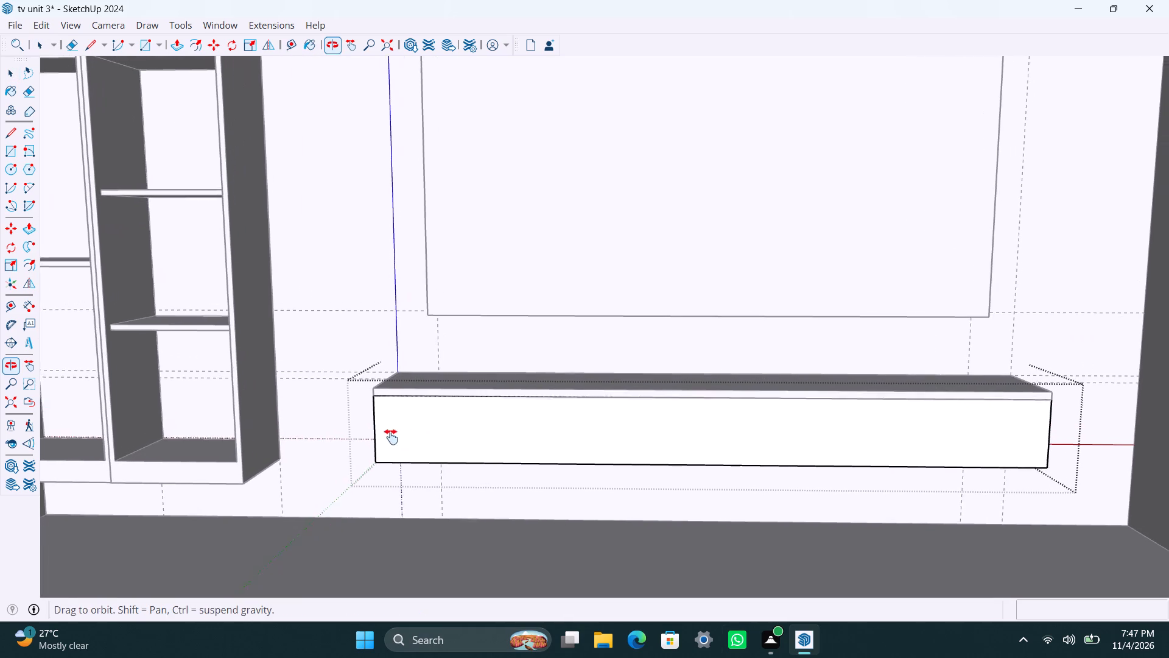
{"action": "middle_click_drag", "start_coordinate": [391, 437], "coordinate": [353, 450], "text": "shift"}
{"action": "key", "text": "t"}
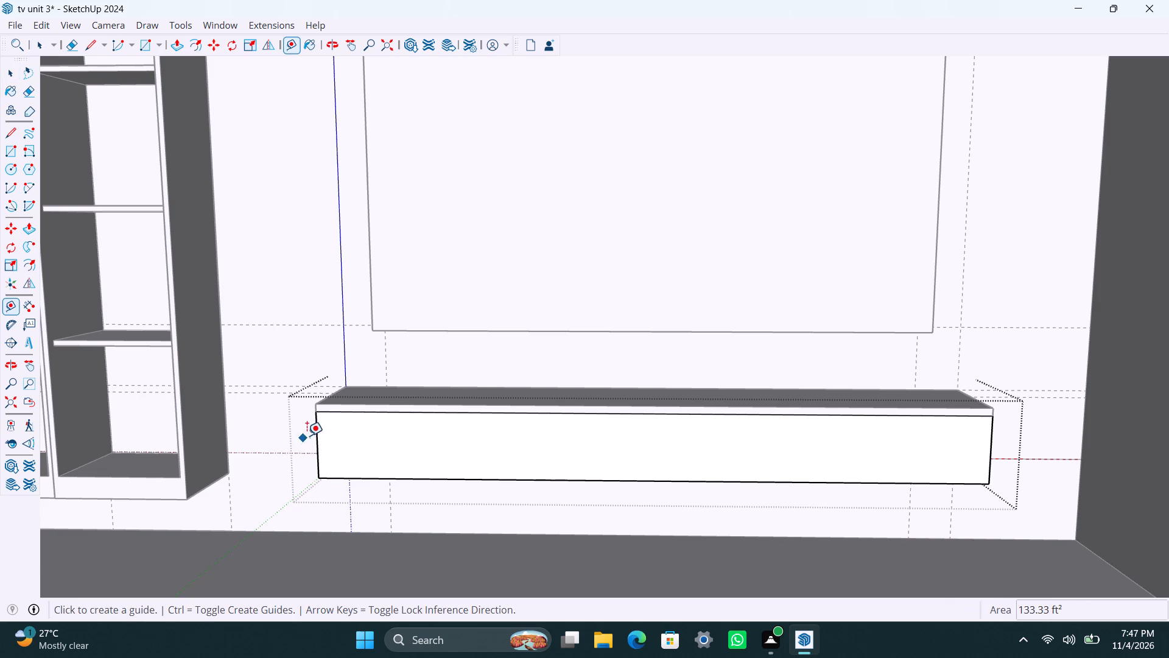
{"action": "left_click", "coordinate": [316, 432]}
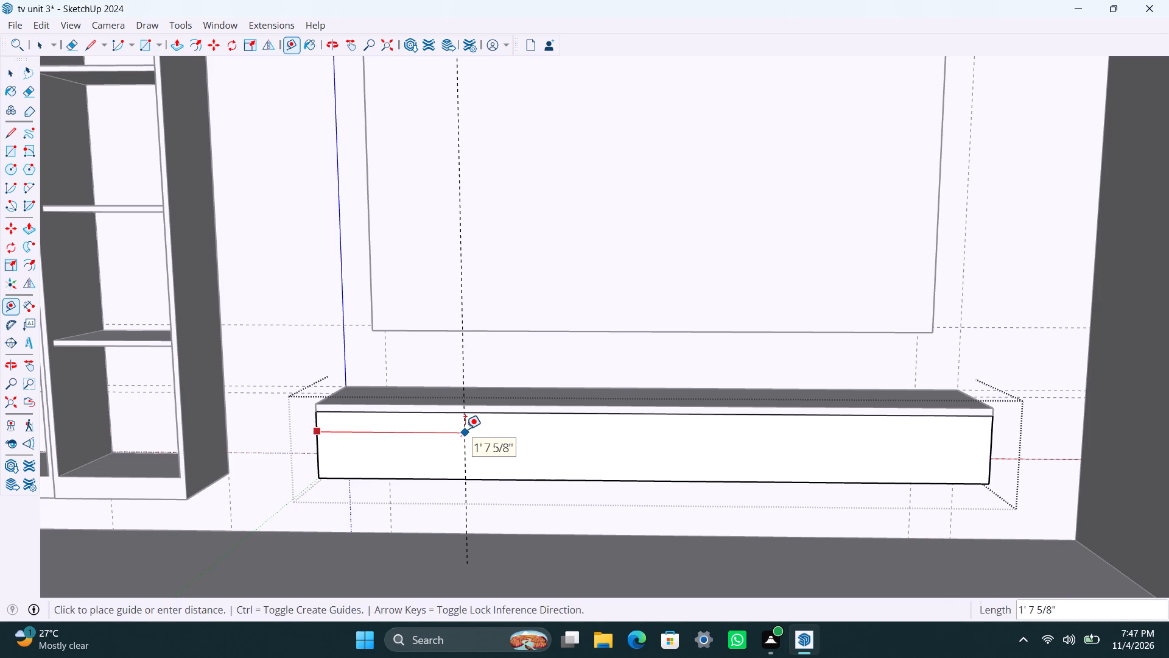
{"action": "type", "text": "2'"}
{"action": "key", "text": "5"}
{"action": "key", "text": "shift+quotedbl"}
{"action": "key", "text": "Return"}
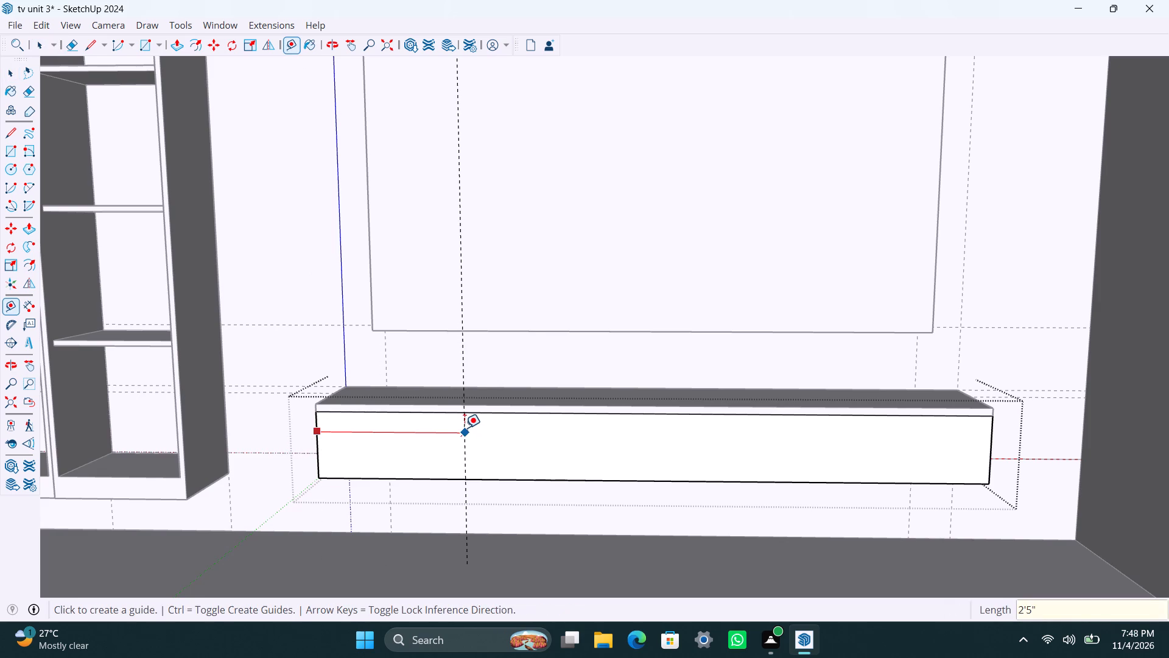
{"action": "left_click", "coordinate": [533, 428]}
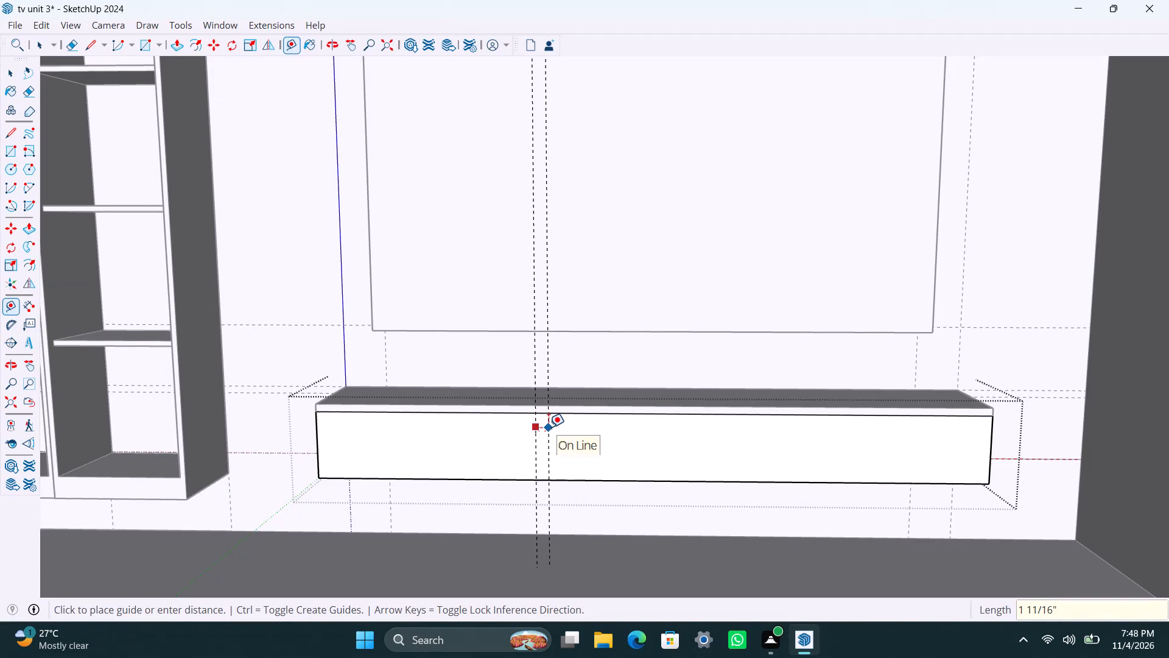
{"action": "type", "text": "18mm"}
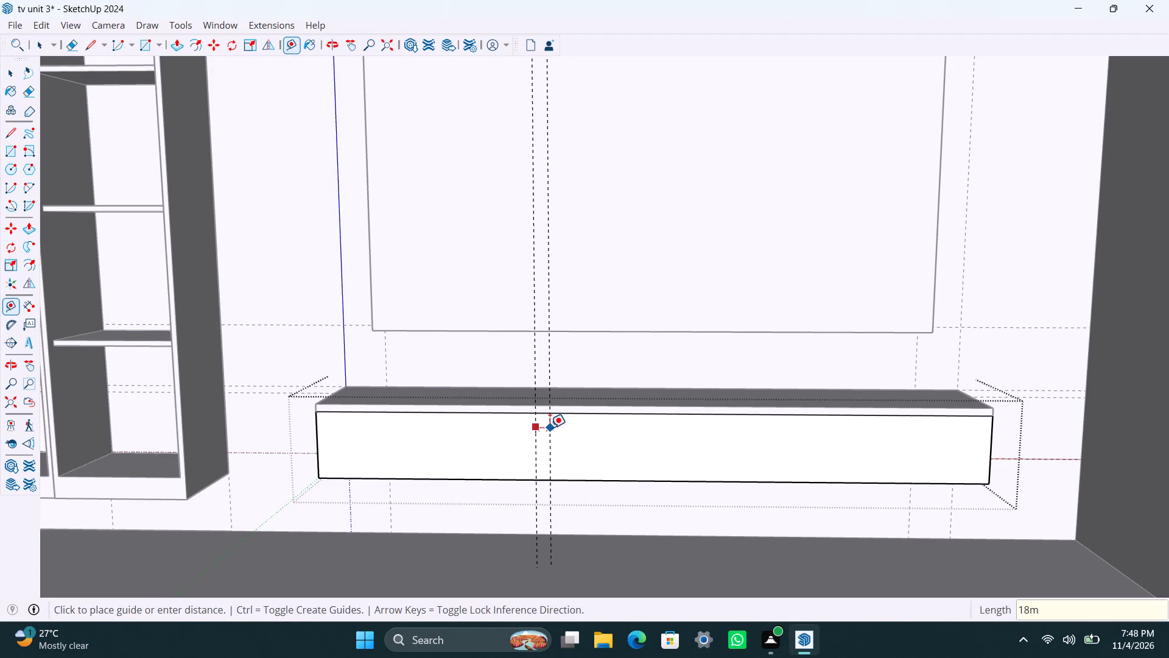
{"action": "key", "text": "Return"}
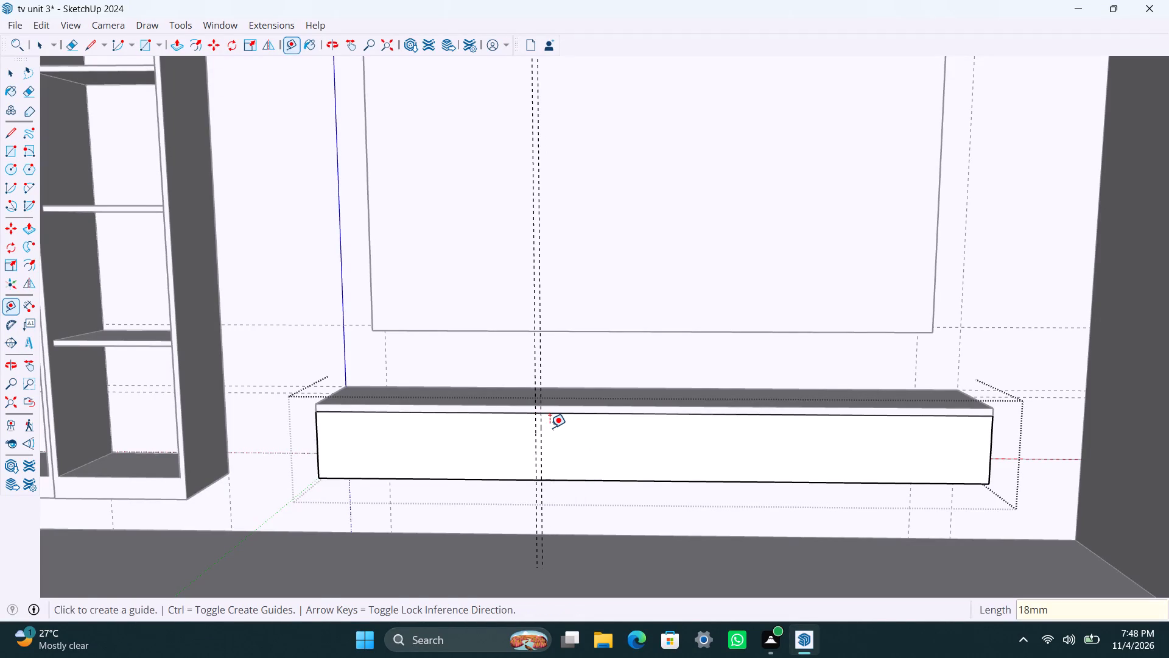
Place two more vertical guides on the low cabinet's front, 2'6" from the second guide and 18 mm further along.
{"action": "left_click", "coordinate": [542, 422]}
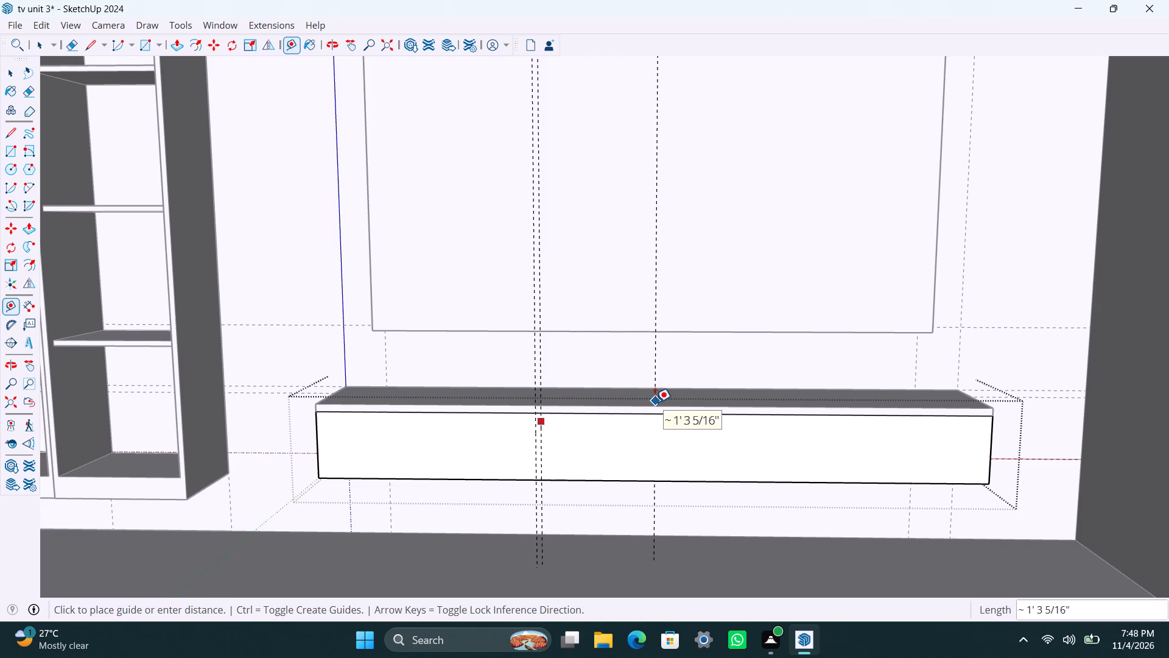
{"action": "key", "text": "2"}
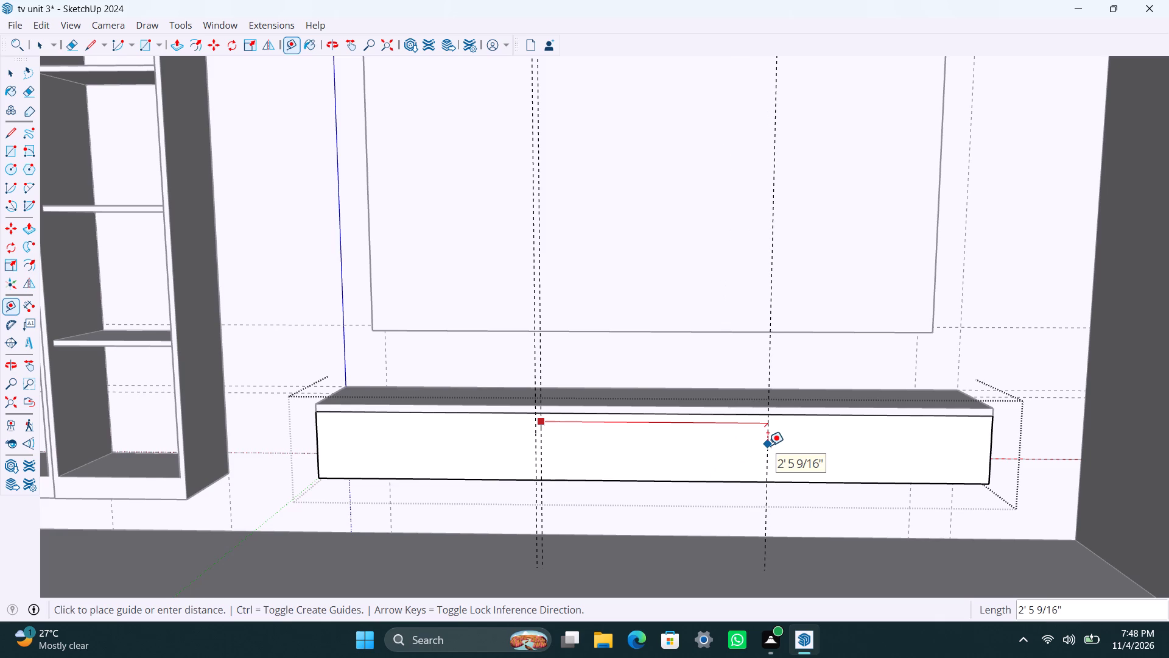
{"action": "type", "text": "2'"}
{"action": "type", "text": "6\""}
{"action": "key", "text": "Return"}
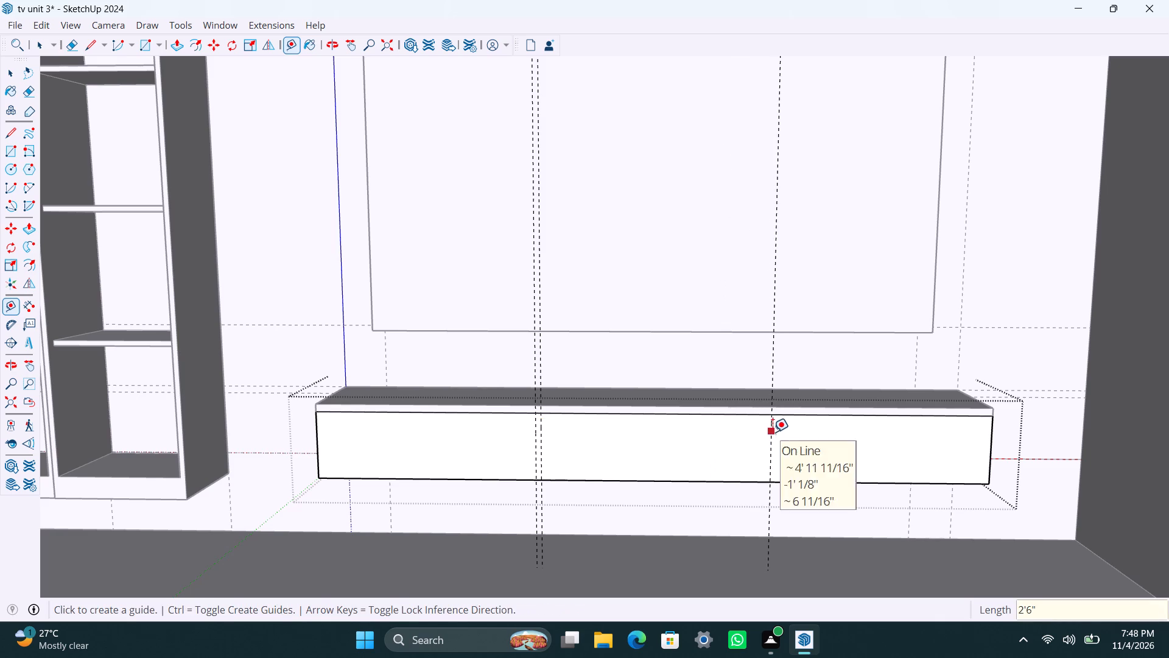
{"action": "left_click", "coordinate": [773, 432]}
{"action": "type", "text": "18mm"}
{"action": "key", "text": "Return"}
{"action": "key", "text": "space"}
Draw a 9" vertical line on the low cabinet's front along the guide nearest the shelving, from bottom edge to top edge.
{"action": "scroll", "coordinate": [782, 452], "scroll_direction": "down", "scroll_amount": 3}
{"action": "middle_click_drag", "start_coordinate": [753, 469], "coordinate": [750, 469], "text": "shift"}
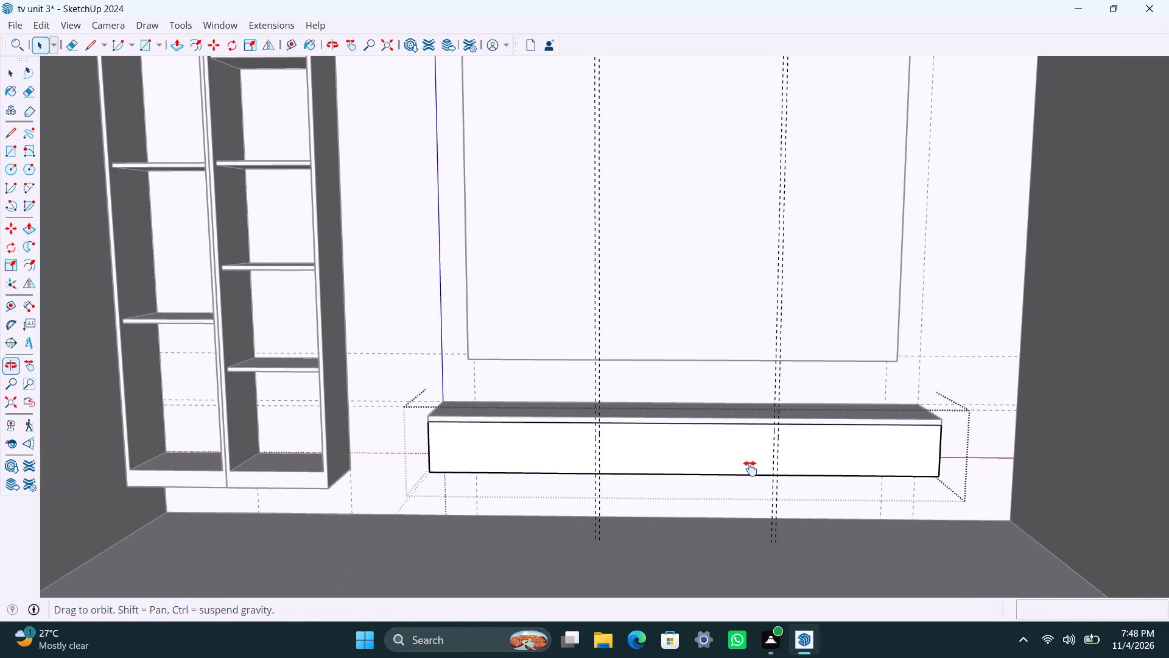
{"action": "middle_click_drag", "start_coordinate": [750, 469], "coordinate": [675, 486], "text": "shift"}
{"action": "scroll", "coordinate": [528, 481], "scroll_direction": "up", "scroll_amount": 2}
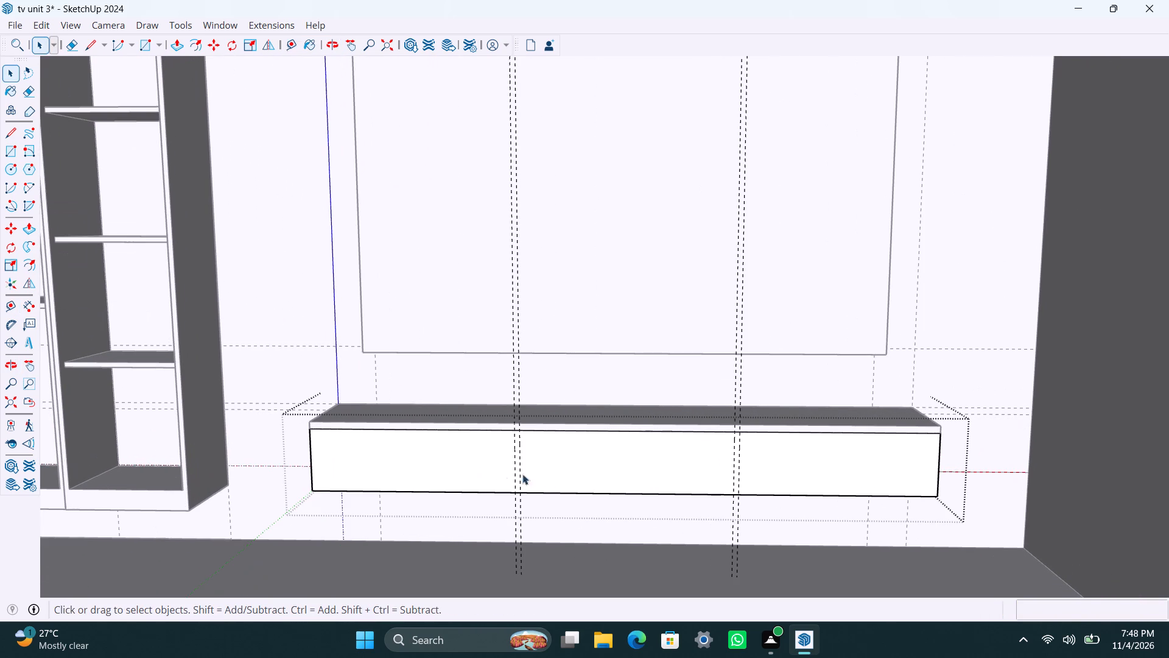
{"action": "key", "text": "l"}
{"action": "scroll", "coordinate": [509, 461], "scroll_direction": "up", "scroll_amount": 9}
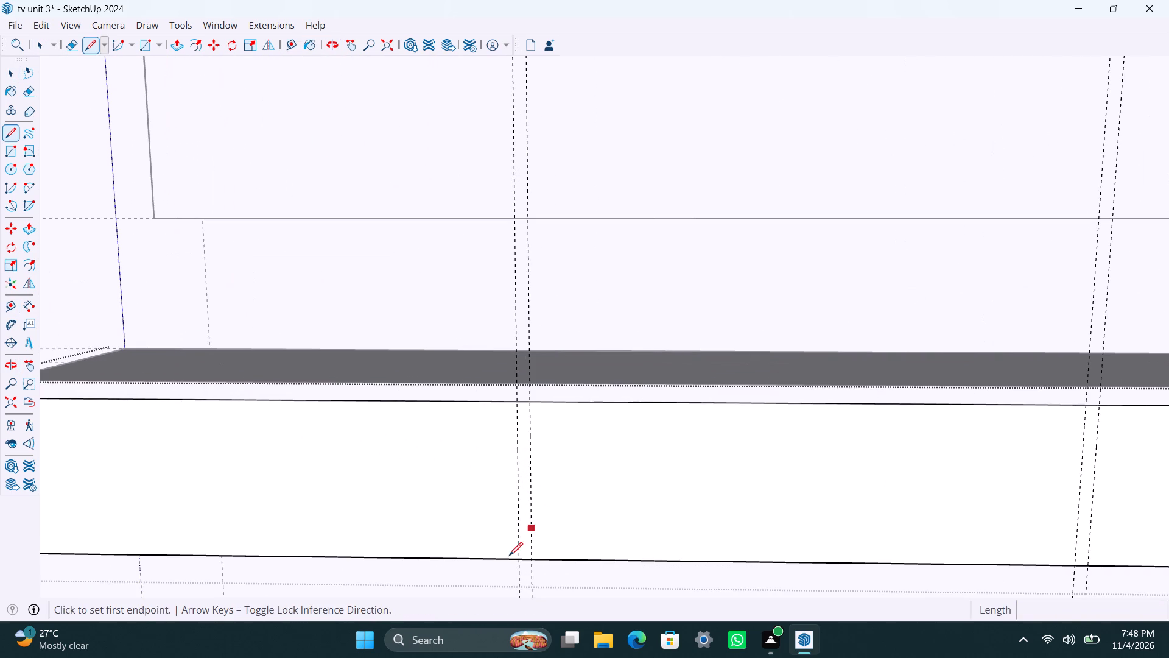
{"action": "left_click", "coordinate": [519, 556]}
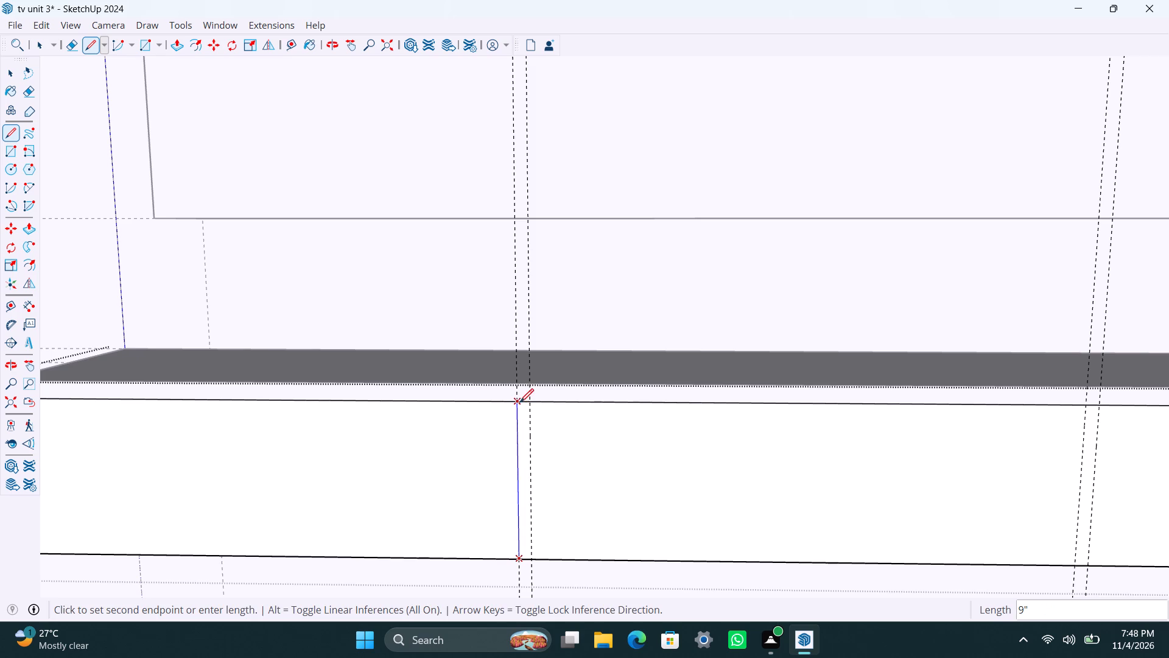
{"action": "left_click", "coordinate": [519, 402]}
{"action": "key", "text": "space"}
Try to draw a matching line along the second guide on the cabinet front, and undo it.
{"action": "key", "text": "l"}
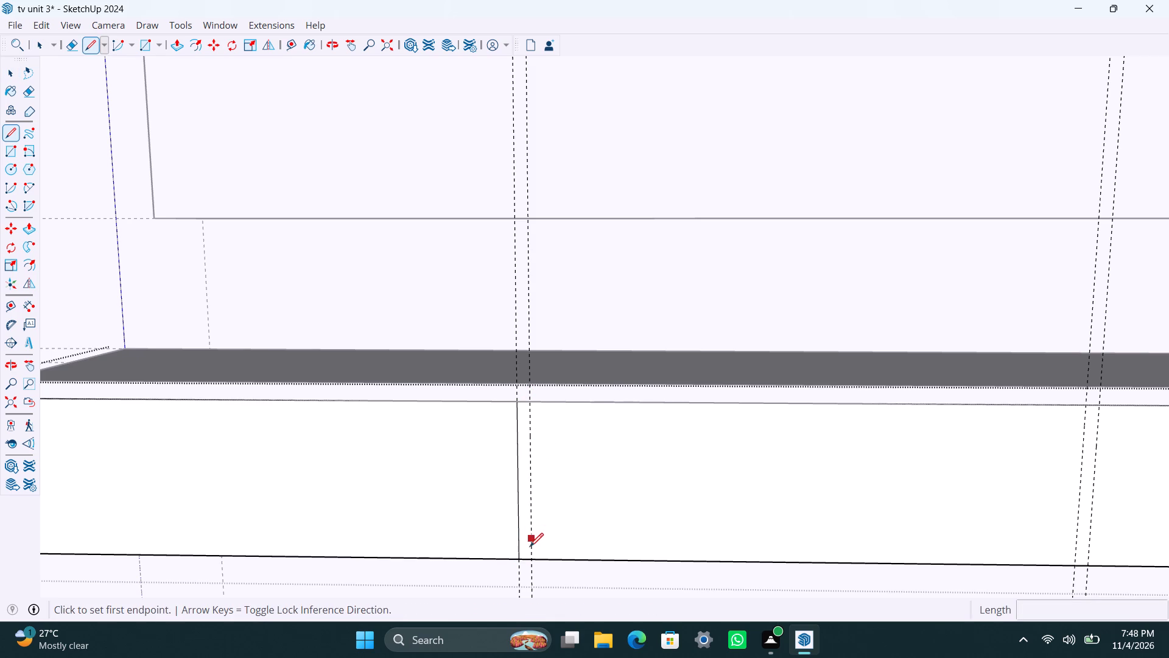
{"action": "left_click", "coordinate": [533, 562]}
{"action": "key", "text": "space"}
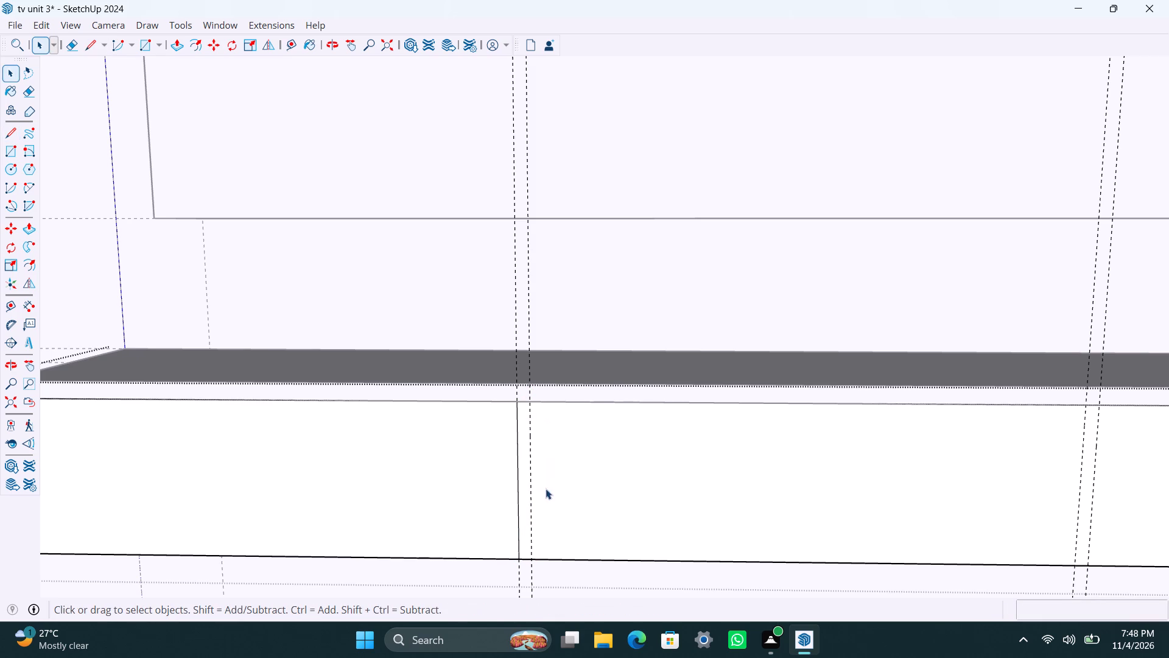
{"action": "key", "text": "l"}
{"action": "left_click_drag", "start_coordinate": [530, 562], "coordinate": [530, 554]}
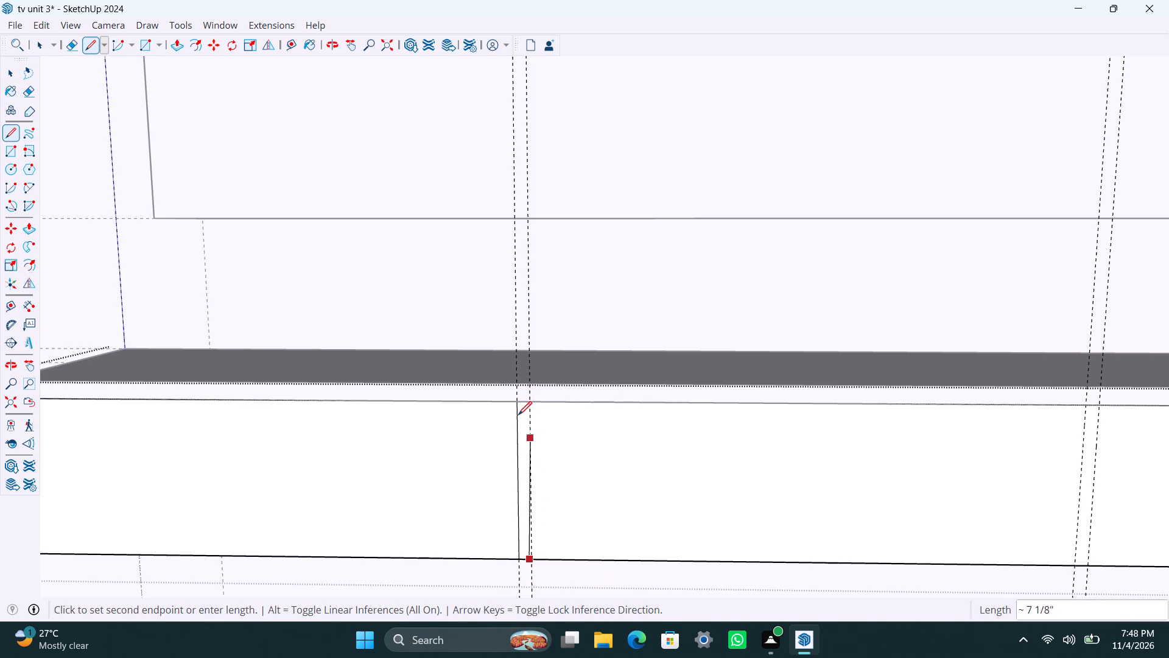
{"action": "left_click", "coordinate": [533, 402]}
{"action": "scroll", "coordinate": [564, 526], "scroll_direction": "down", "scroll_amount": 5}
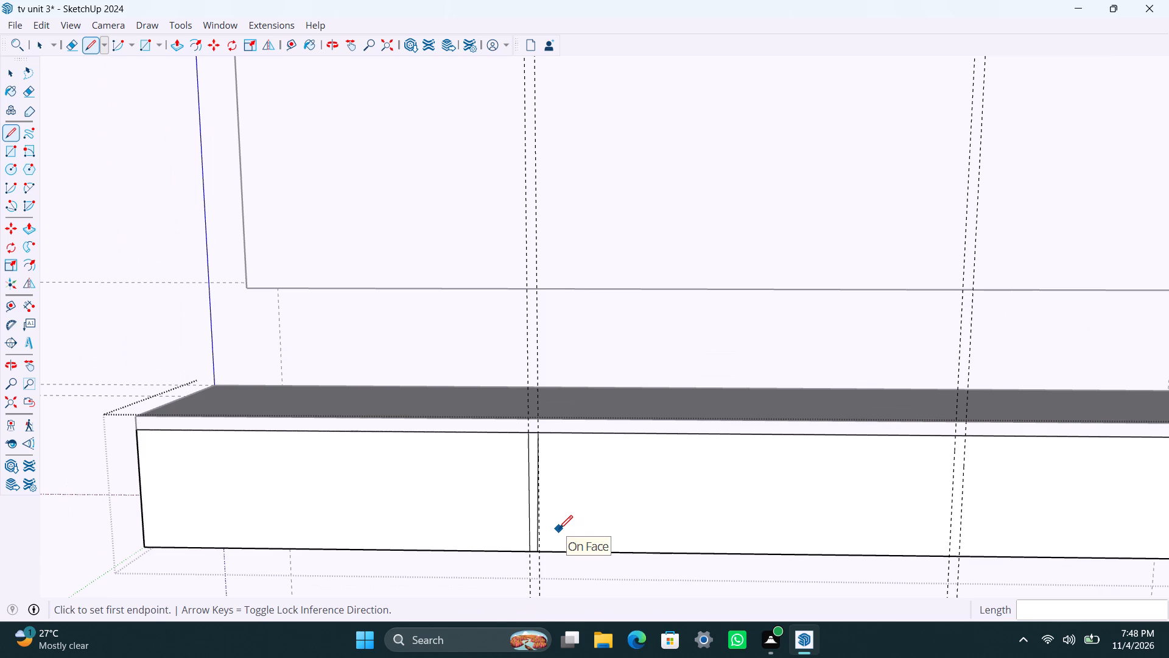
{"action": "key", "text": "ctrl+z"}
Draw 9" vertical lines between the cabinet front's top and bottom edges along the second, third and fourth guides.
{"action": "scroll", "coordinate": [544, 526], "scroll_direction": "up", "scroll_amount": 5}
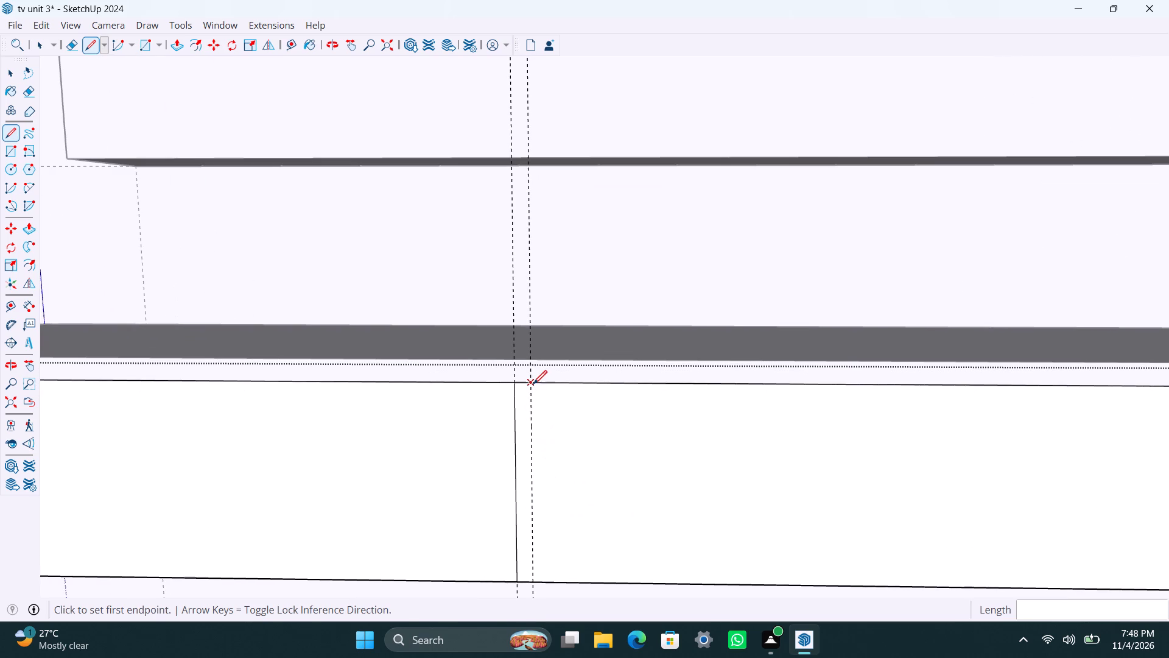
{"action": "left_click_drag", "start_coordinate": [533, 384], "coordinate": [533, 401]}
{"action": "left_click", "coordinate": [534, 581]}
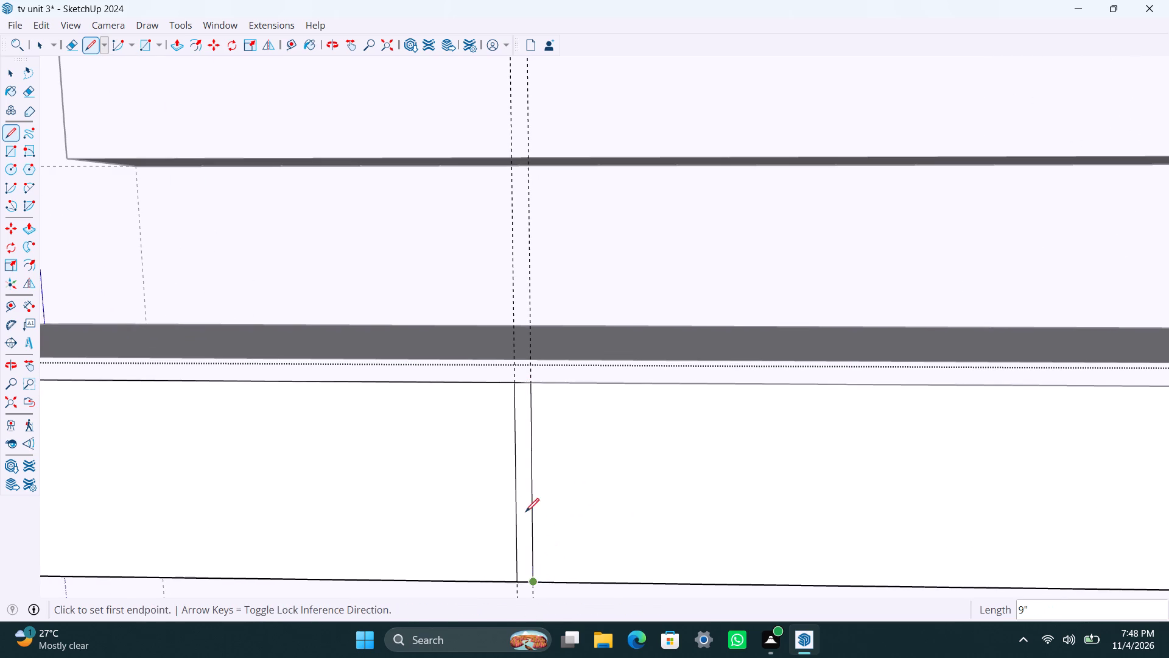
{"action": "scroll", "coordinate": [524, 503], "scroll_direction": "down", "scroll_amount": 16}
{"action": "middle_click_drag", "start_coordinate": [530, 462], "coordinate": [452, 400], "text": "shift"}
{"action": "scroll", "coordinate": [603, 449], "scroll_direction": "up", "scroll_amount": 2}
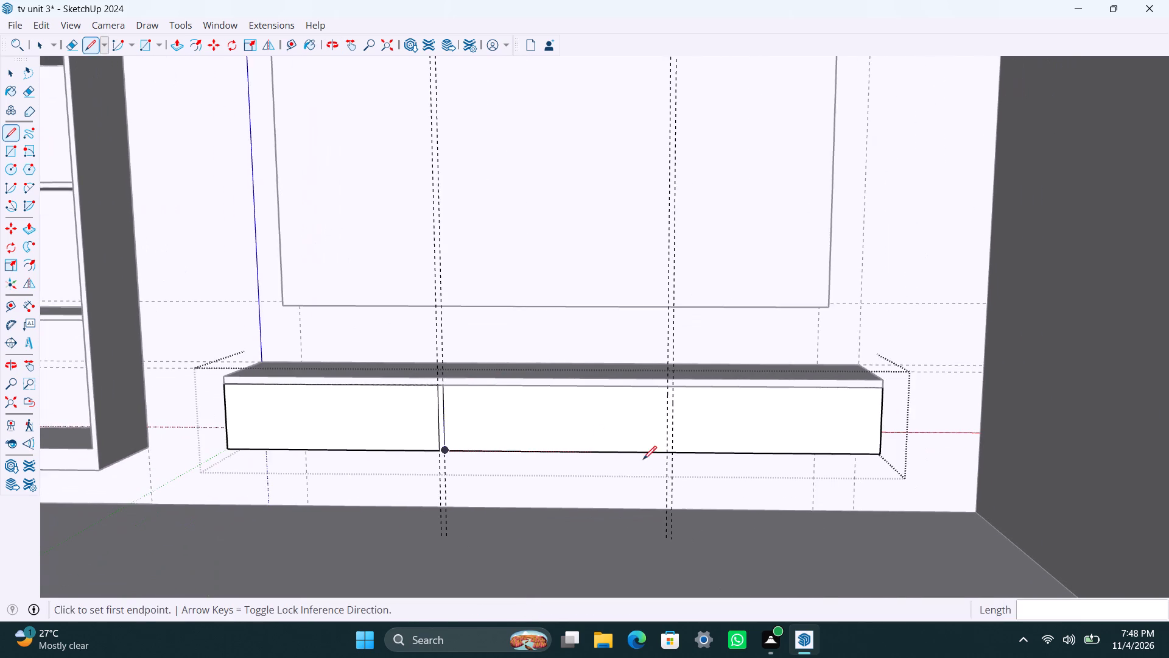
{"action": "scroll", "coordinate": [678, 450], "scroll_direction": "up", "scroll_amount": 6}
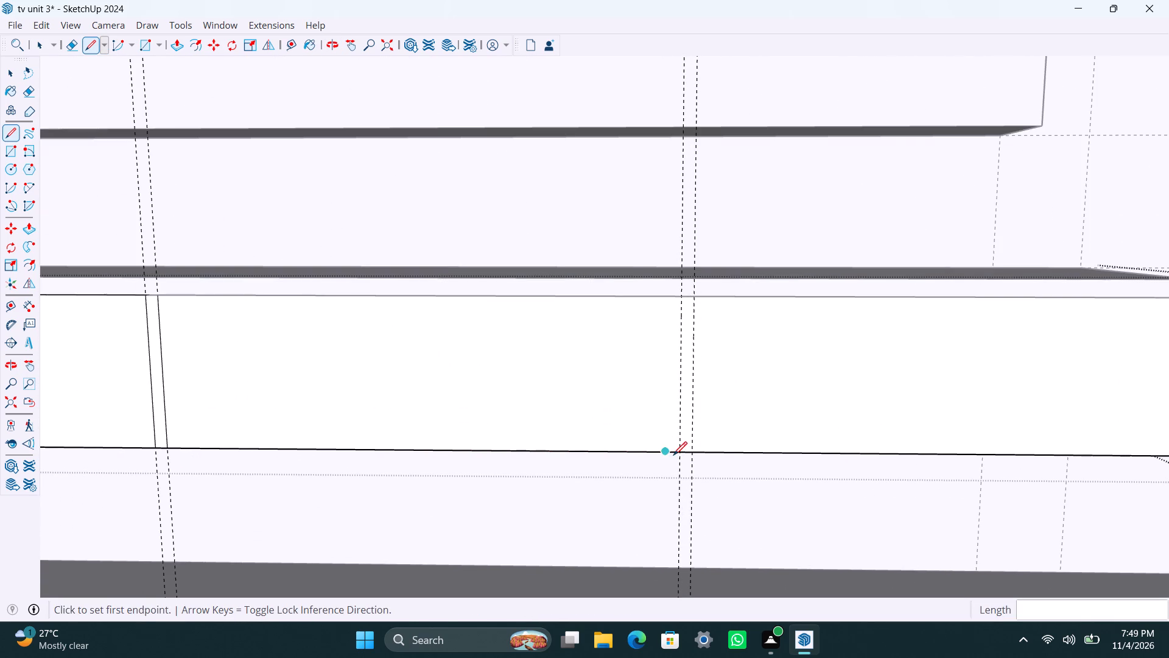
{"action": "left_click", "coordinate": [682, 450]}
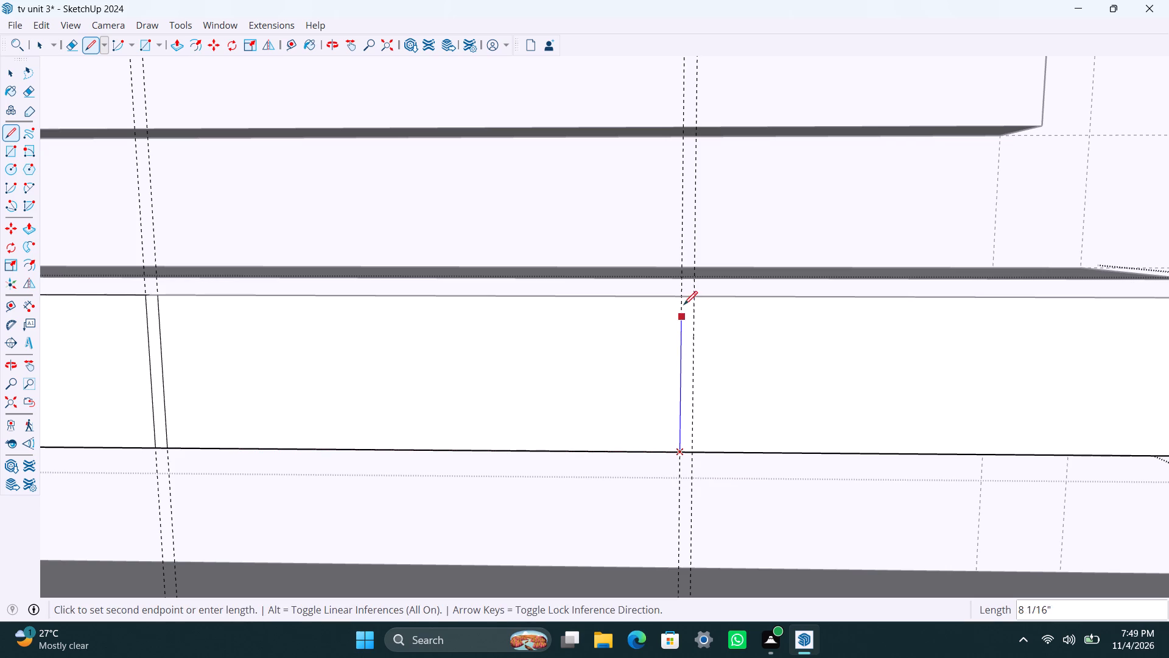
{"action": "left_click", "coordinate": [684, 300]}
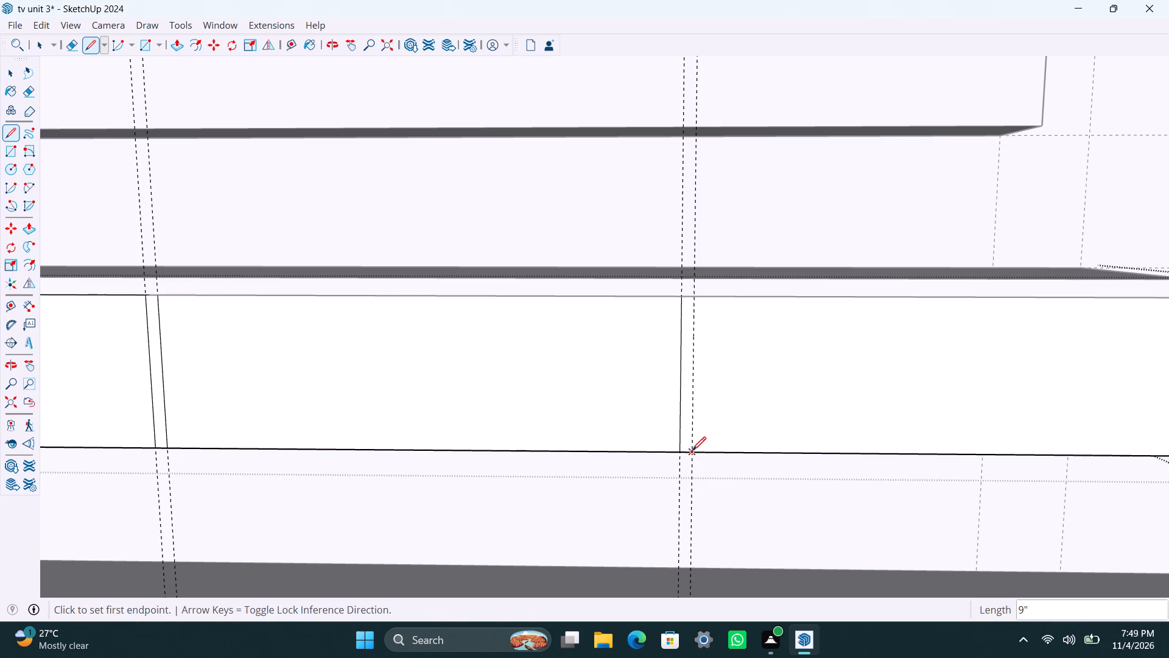
{"action": "left_click", "coordinate": [693, 452]}
{"action": "left_click", "coordinate": [695, 299]}
{"action": "key", "text": "space"}
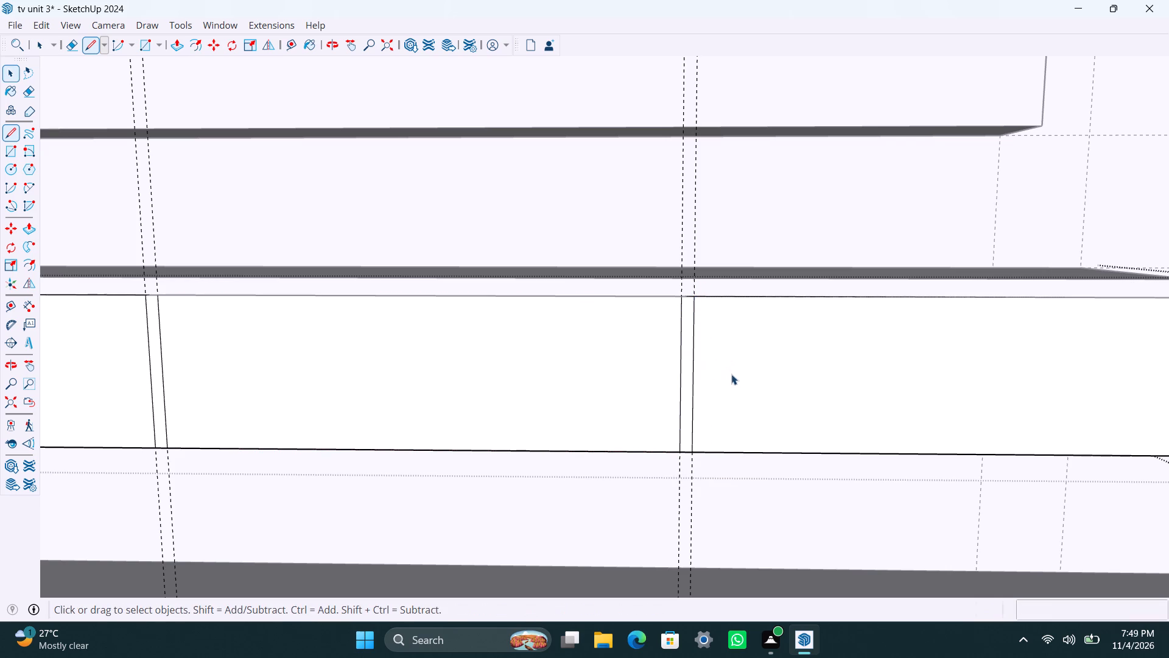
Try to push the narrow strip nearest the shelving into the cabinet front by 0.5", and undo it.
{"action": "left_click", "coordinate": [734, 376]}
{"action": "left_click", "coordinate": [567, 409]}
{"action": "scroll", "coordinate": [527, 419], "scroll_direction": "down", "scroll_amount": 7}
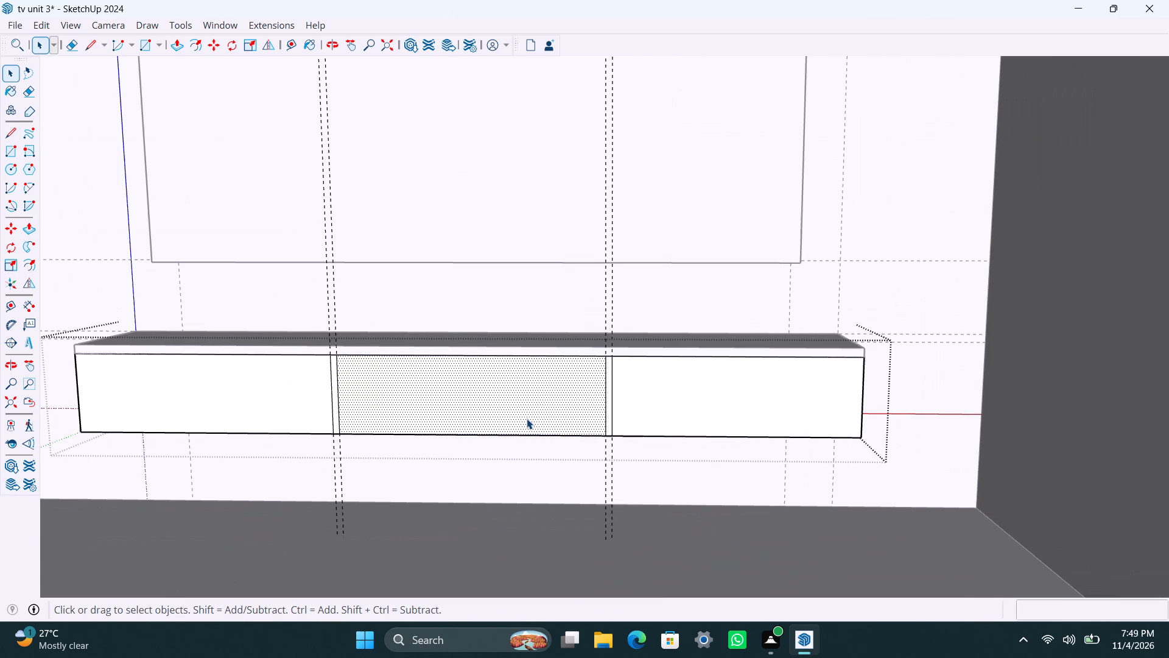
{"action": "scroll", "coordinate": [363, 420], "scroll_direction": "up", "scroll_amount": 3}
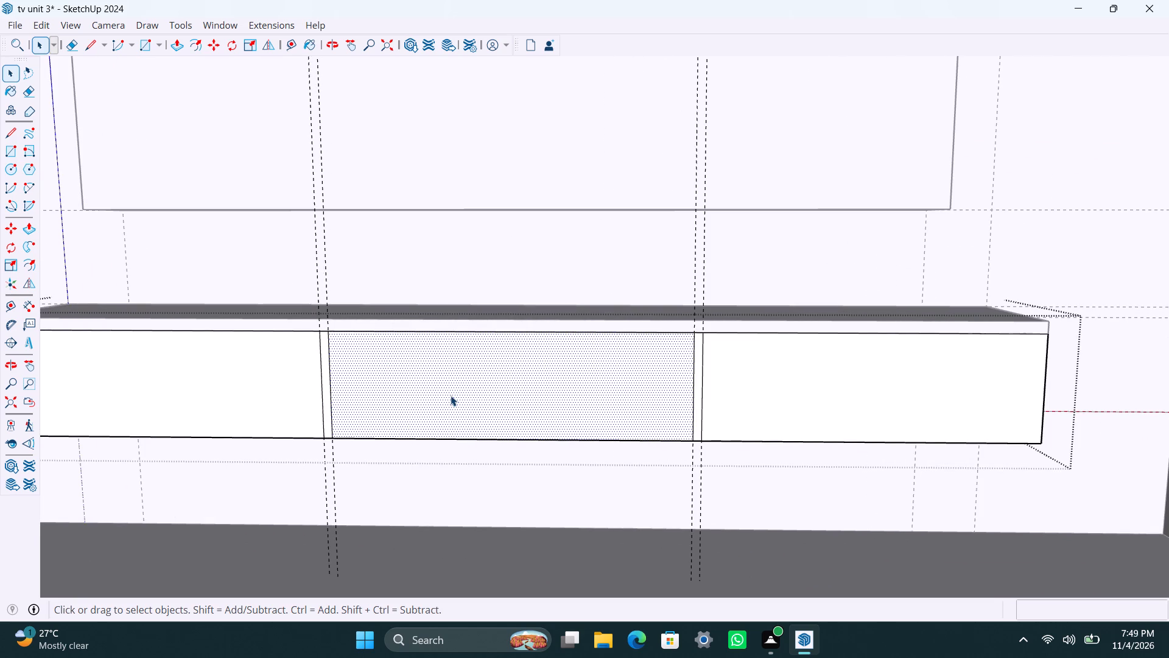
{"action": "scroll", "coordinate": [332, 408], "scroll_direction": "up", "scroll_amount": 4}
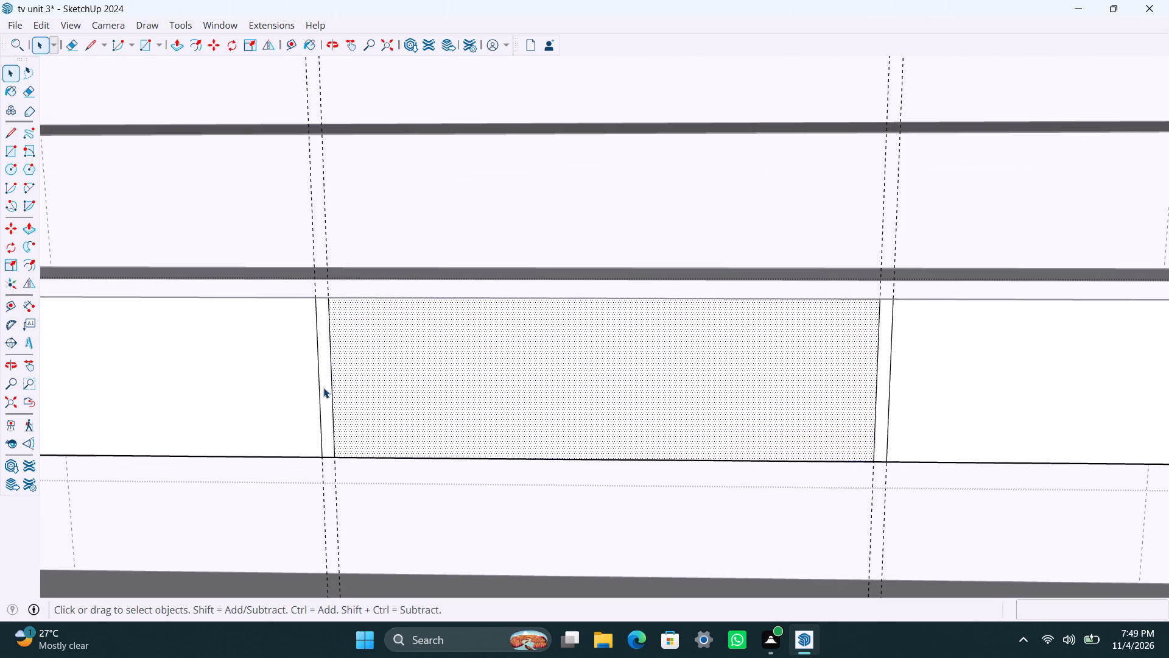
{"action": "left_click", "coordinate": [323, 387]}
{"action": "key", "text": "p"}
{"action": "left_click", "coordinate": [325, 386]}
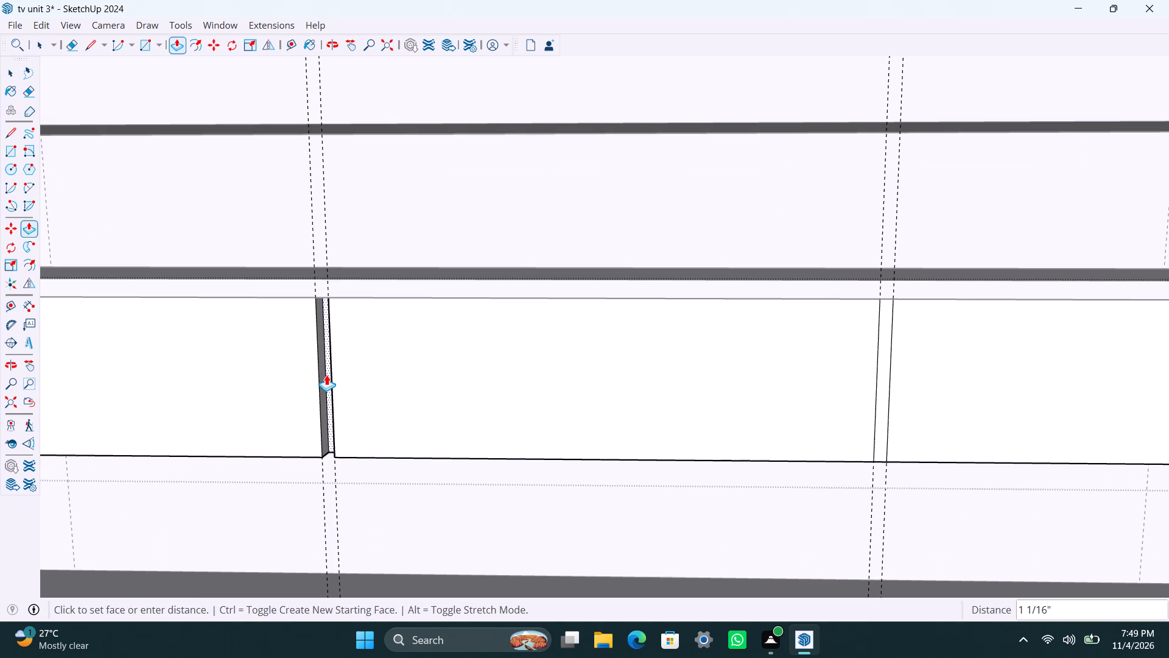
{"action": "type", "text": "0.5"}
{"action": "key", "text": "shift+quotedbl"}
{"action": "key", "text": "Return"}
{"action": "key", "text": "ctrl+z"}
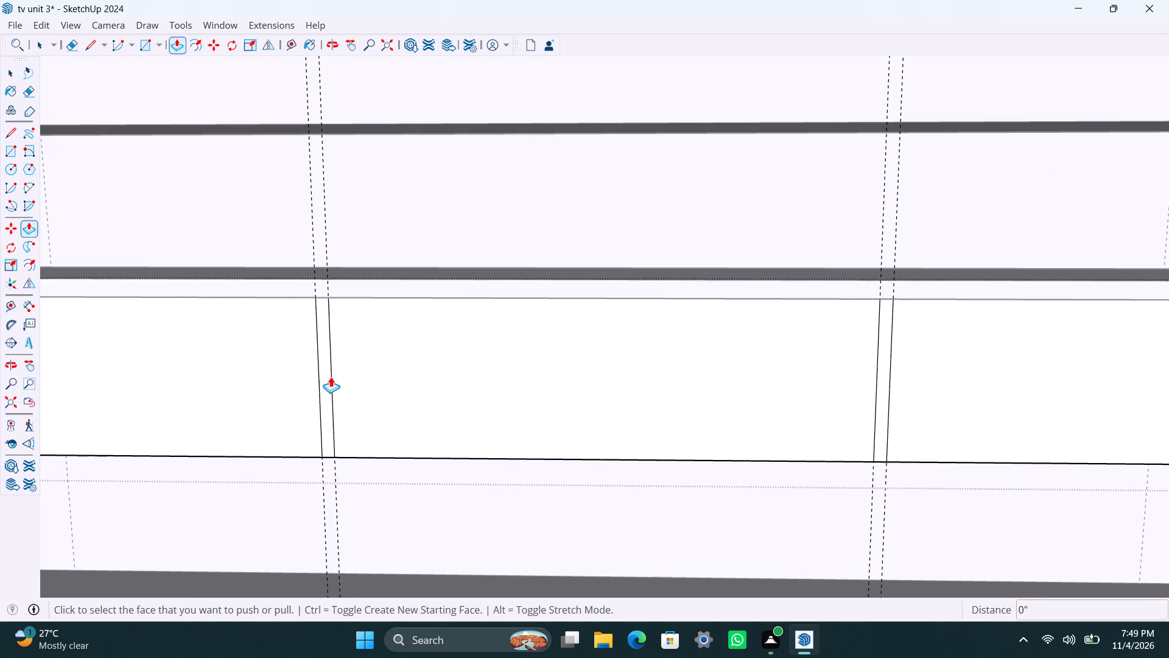
Push both narrow strips on the low cabinet's front inward by 0.5" and leave the group.
{"action": "left_click", "coordinate": [329, 388]}
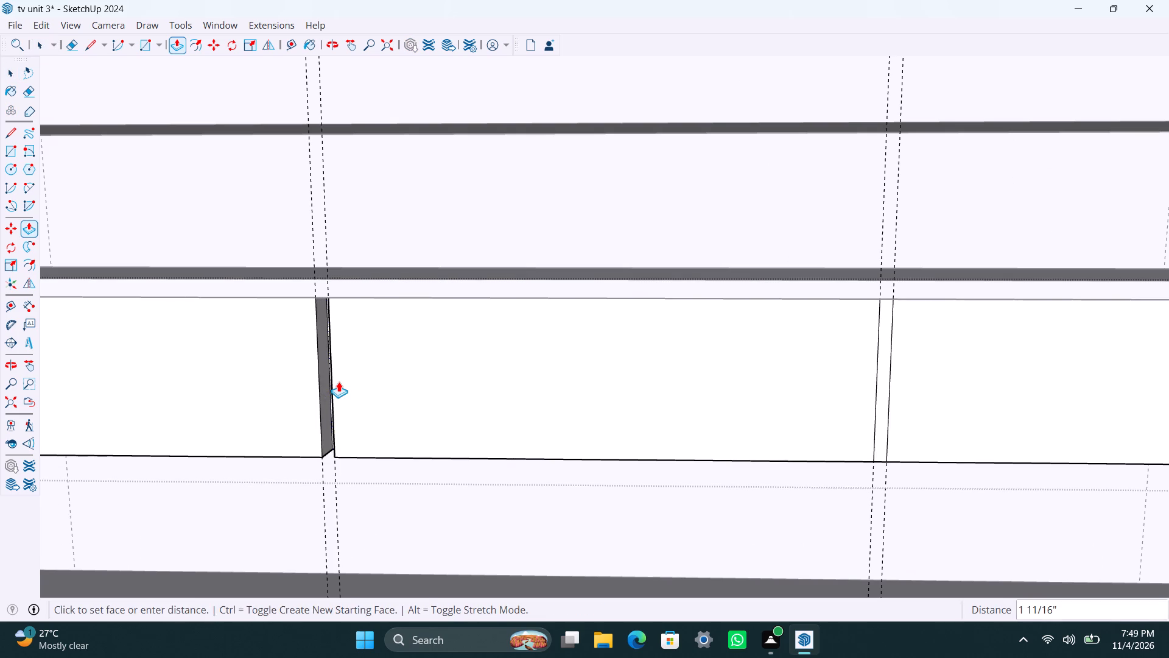
{"action": "type", "text": "0.5\""}
{"action": "key", "text": "Return"}
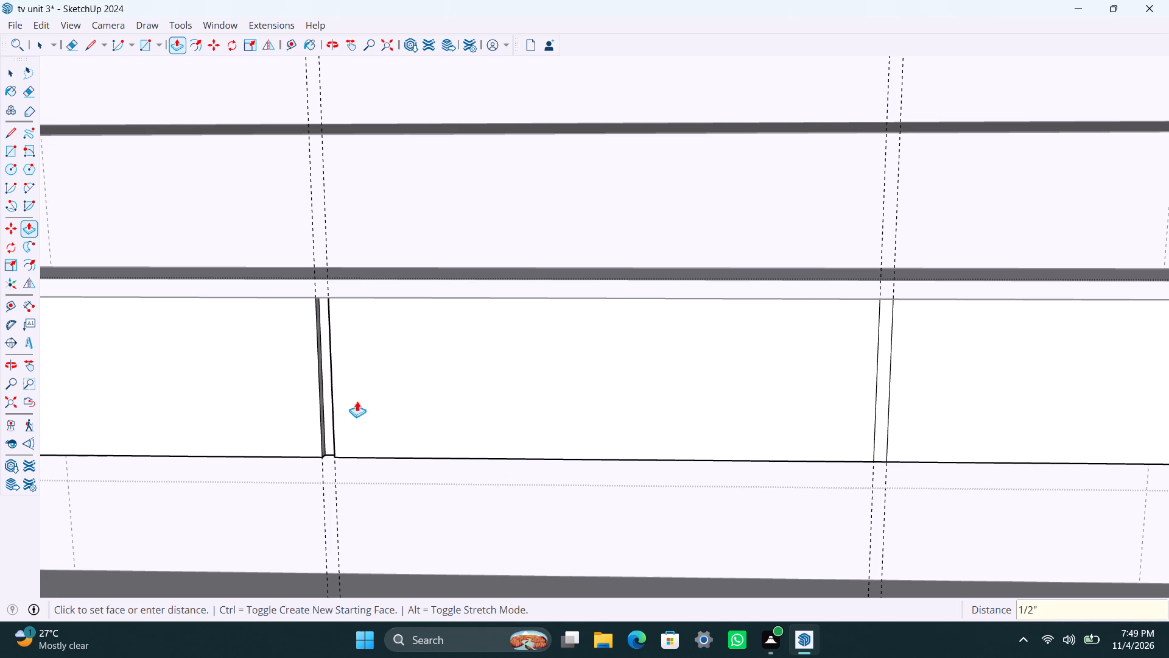
{"action": "double_click", "coordinate": [880, 372]}
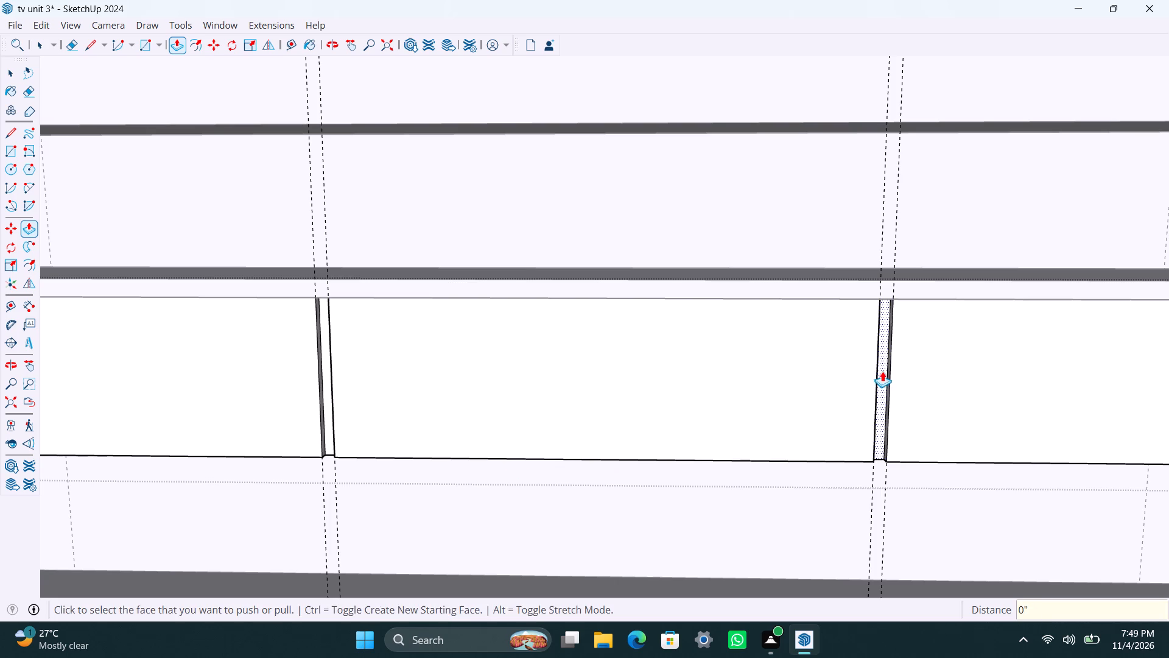
{"action": "key", "text": "space"}
{"action": "scroll", "coordinate": [478, 462], "scroll_direction": "down", "scroll_amount": 11}
{"action": "left_click", "coordinate": [594, 530]}
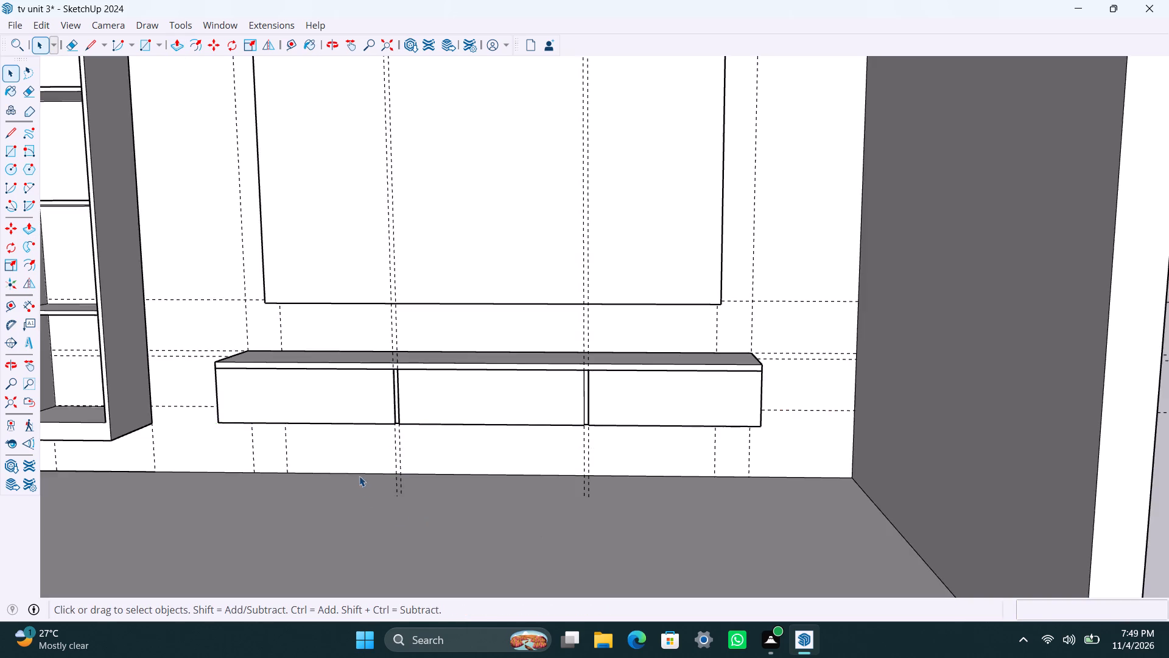
Examine the overall TV unit in the room, from the shelving across the low cabinet to the central back-wall panel.
{"action": "scroll", "coordinate": [357, 478], "scroll_direction": "down", "scroll_amount": 7}
{"action": "left_click", "coordinate": [798, 292]}
{"action": "scroll", "coordinate": [336, 478], "scroll_direction": "down", "scroll_amount": 2}
{"action": "middle_click_drag", "start_coordinate": [374, 495], "coordinate": [395, 499], "text": "shift"}
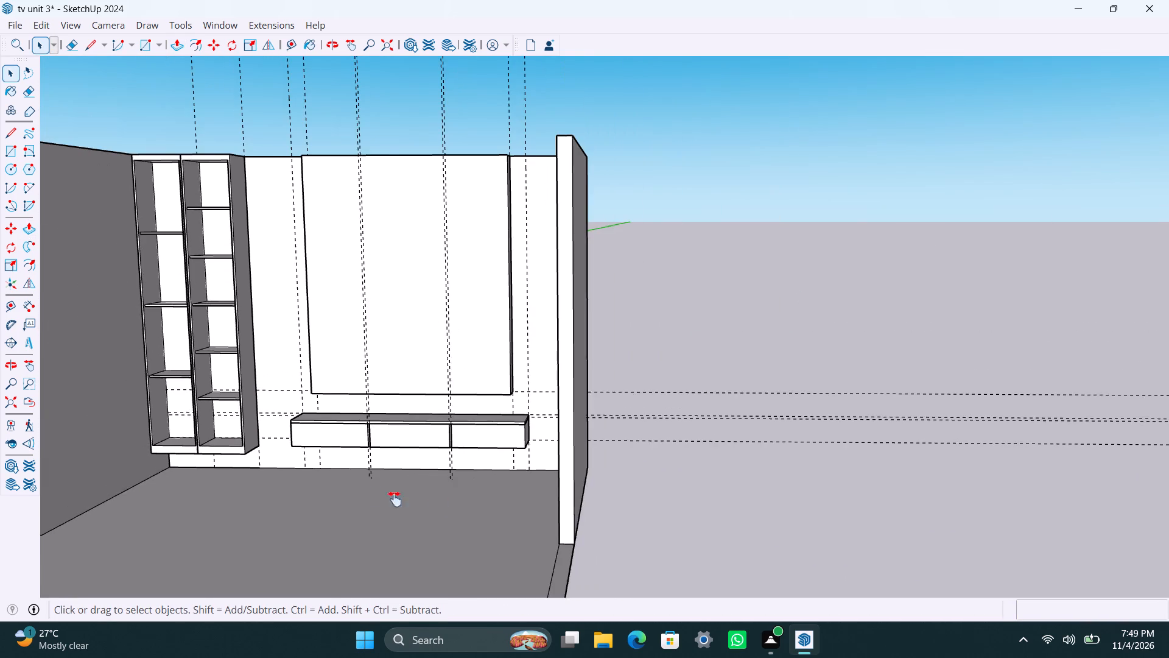
{"action": "middle_click_drag", "start_coordinate": [395, 499], "coordinate": [471, 506], "text": "shift"}
{"action": "scroll", "coordinate": [373, 346], "scroll_direction": "up", "scroll_amount": 2}
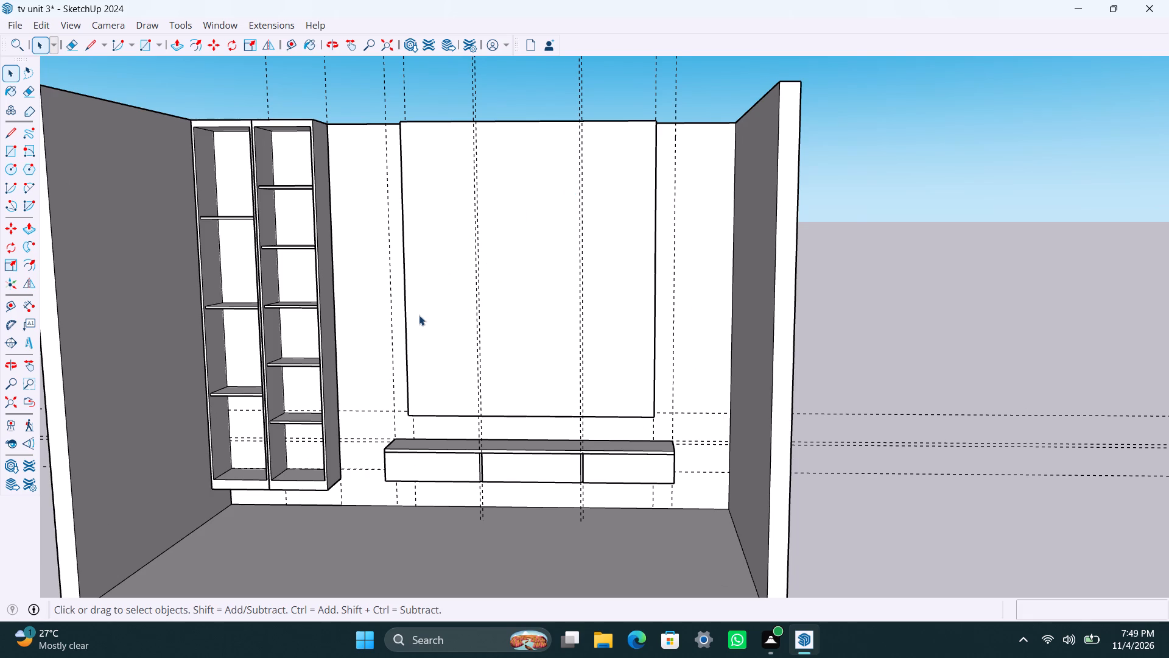
{"action": "scroll", "coordinate": [423, 305], "scroll_direction": "up", "scroll_amount": 1}
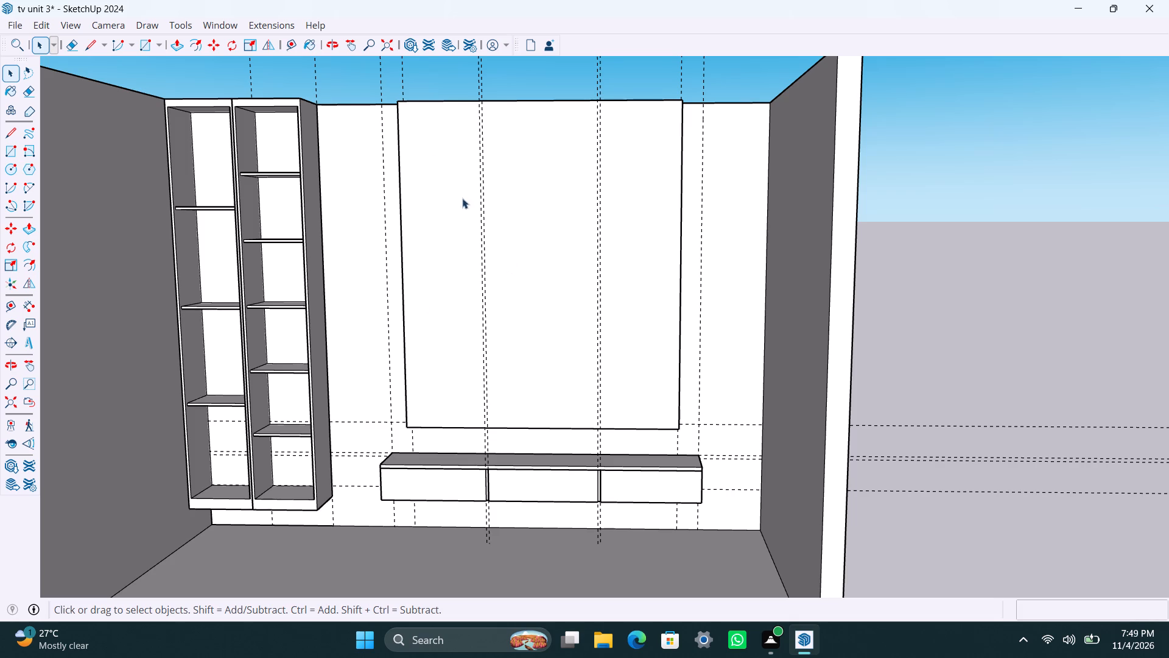
{"action": "scroll", "coordinate": [487, 180], "scroll_direction": "up", "scroll_amount": 1}
{"action": "scroll", "coordinate": [485, 187], "scroll_direction": "down", "scroll_amount": 2}
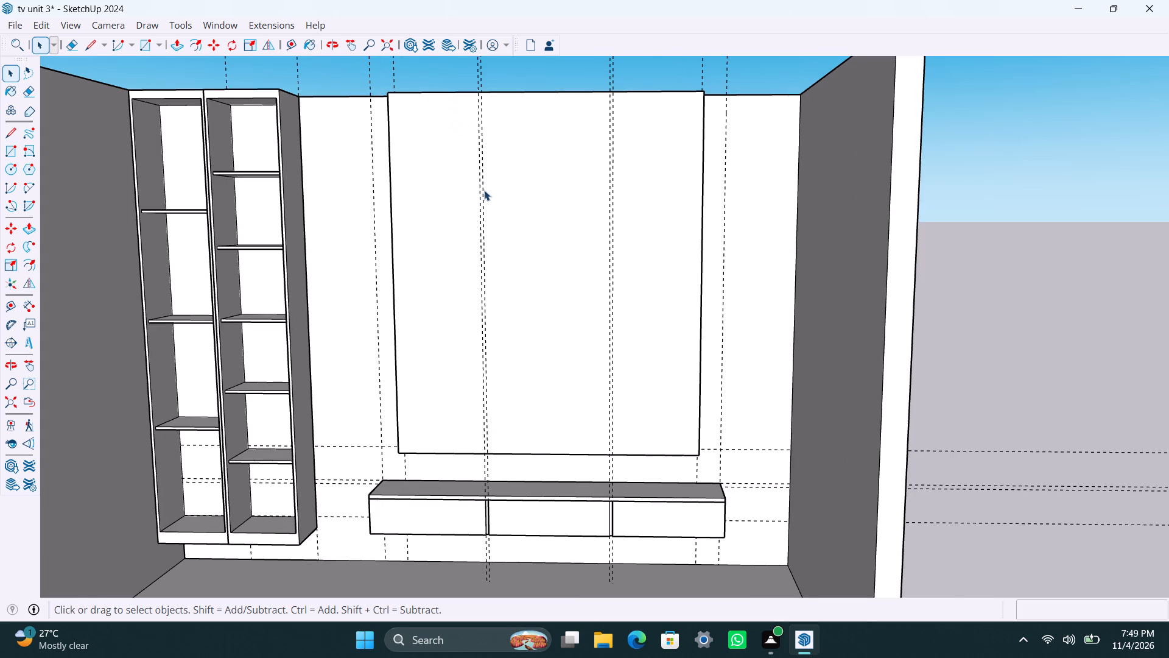
{"action": "middle_click_drag", "start_coordinate": [480, 210], "coordinate": [457, 267], "text": "shift"}
{"action": "scroll", "coordinate": [600, 190], "scroll_direction": "up", "scroll_amount": 2}
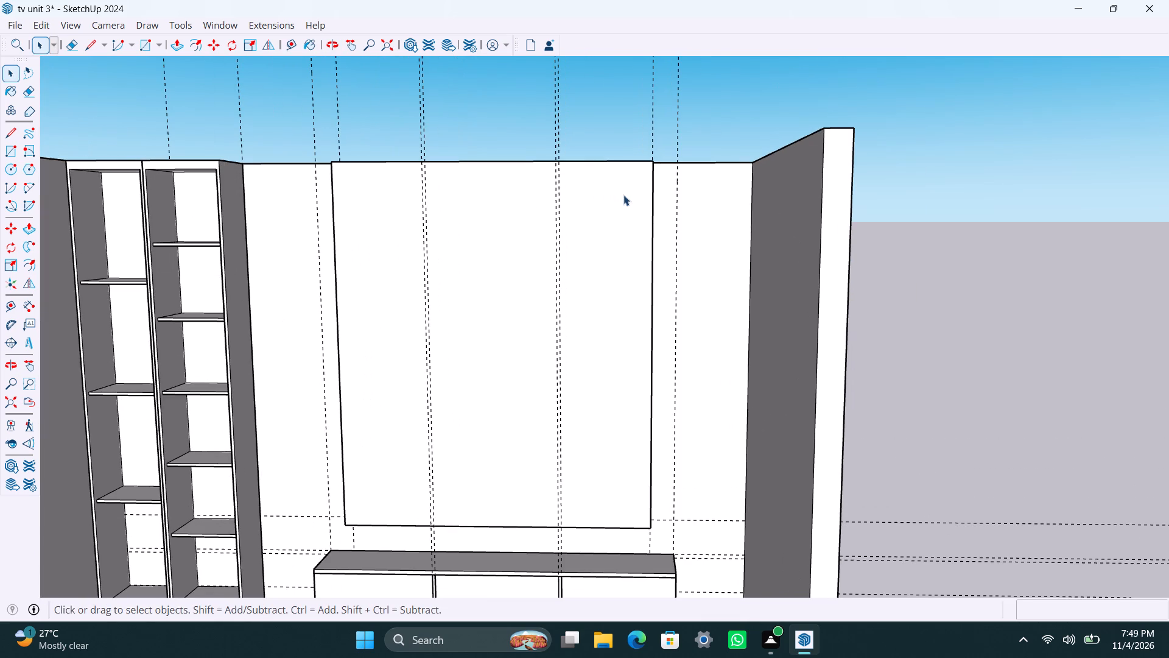
Inside the central back-wall panel's group, draw a diagonal line about 1' 9" long across the upper corner farthest from the shelving.
{"action": "key", "text": "l"}
{"action": "key", "text": "space"}
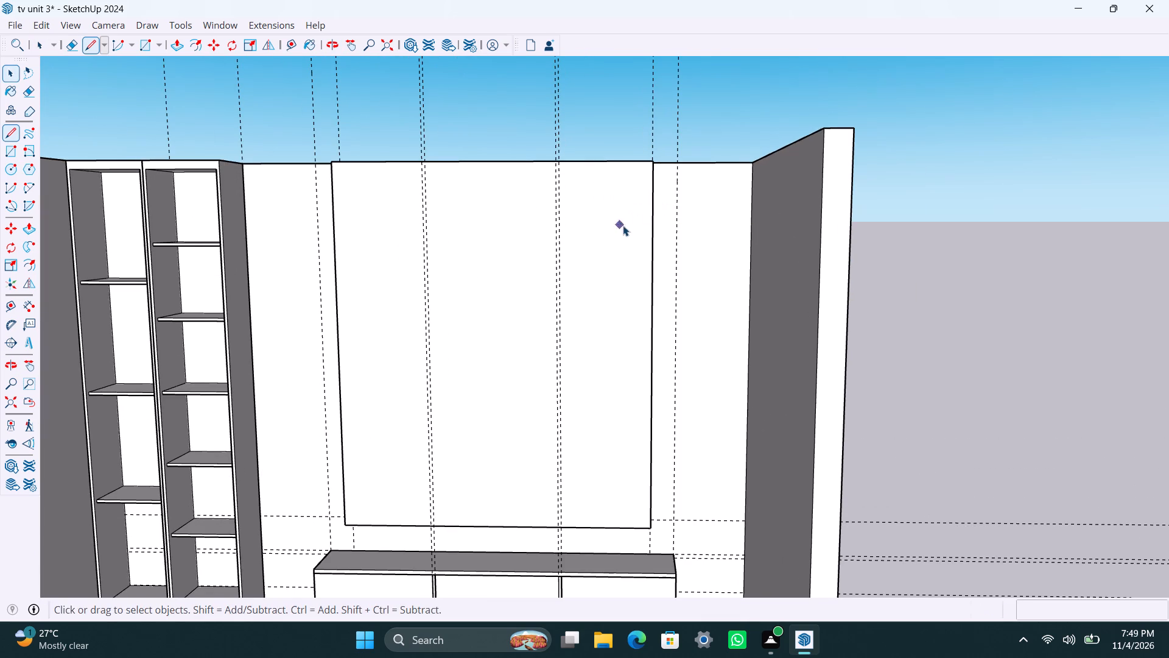
{"action": "left_click", "coordinate": [626, 228]}
{"action": "double_click", "coordinate": [627, 228]}
{"action": "key", "text": "l"}
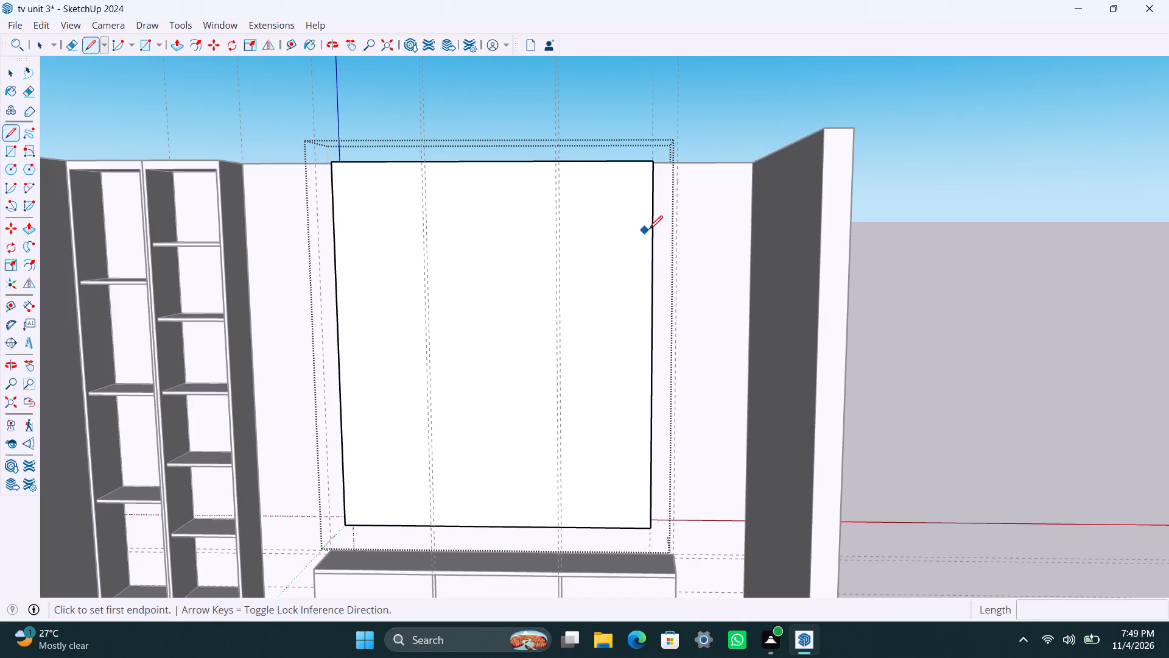
{"action": "left_click", "coordinate": [656, 225]}
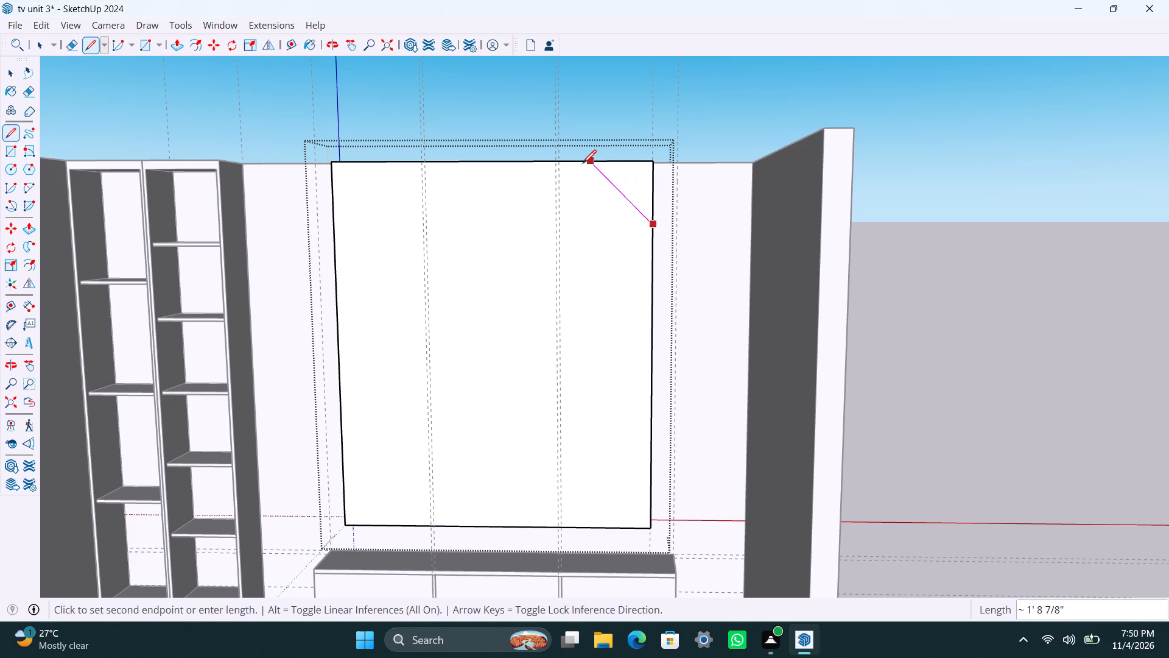
{"action": "left_click", "coordinate": [583, 163]}
{"action": "key", "text": "space"}
Copy the corner diagonal 18 mm down along the panel's vertical side edge.
{"action": "left_click", "coordinate": [641, 216]}
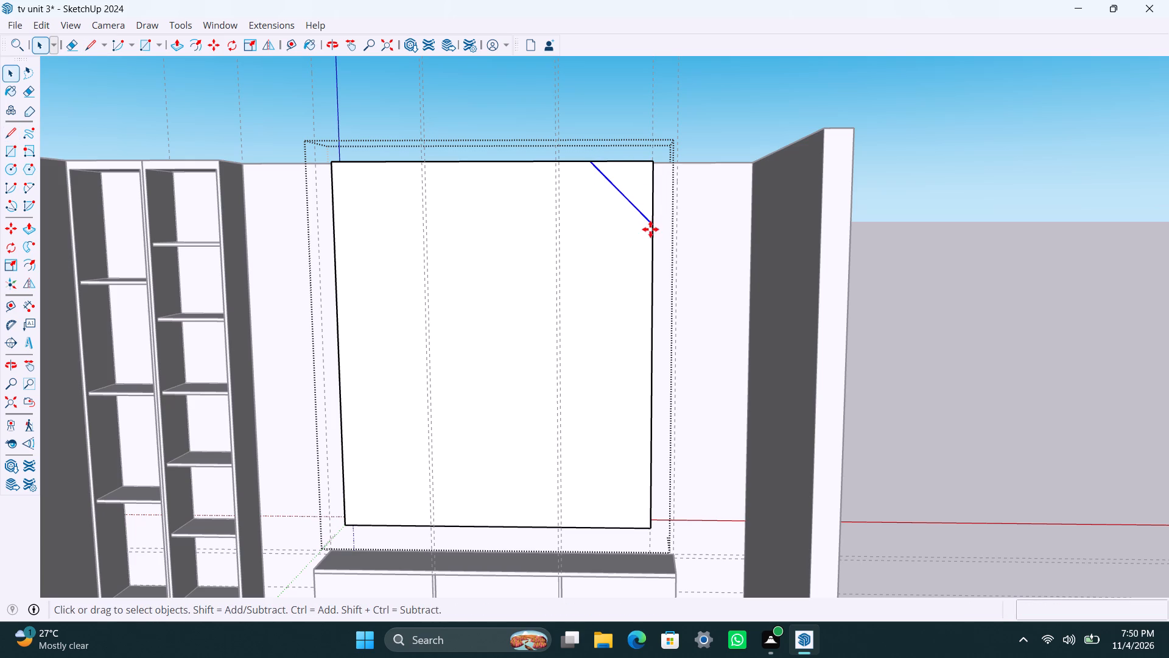
{"action": "key", "text": "m"}
{"action": "left_click", "coordinate": [653, 224]}
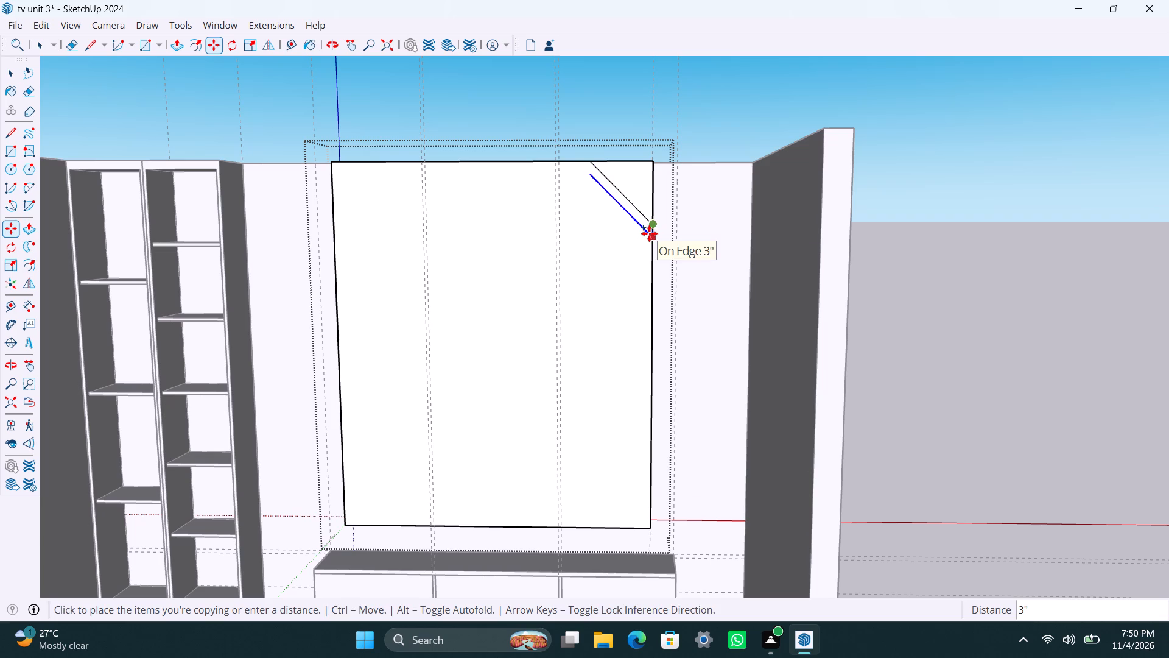
{"action": "type", "text": "18"}
{"action": "type", "text": "mm"}
{"action": "key", "text": "Return"}
{"action": "key", "text": "space"}
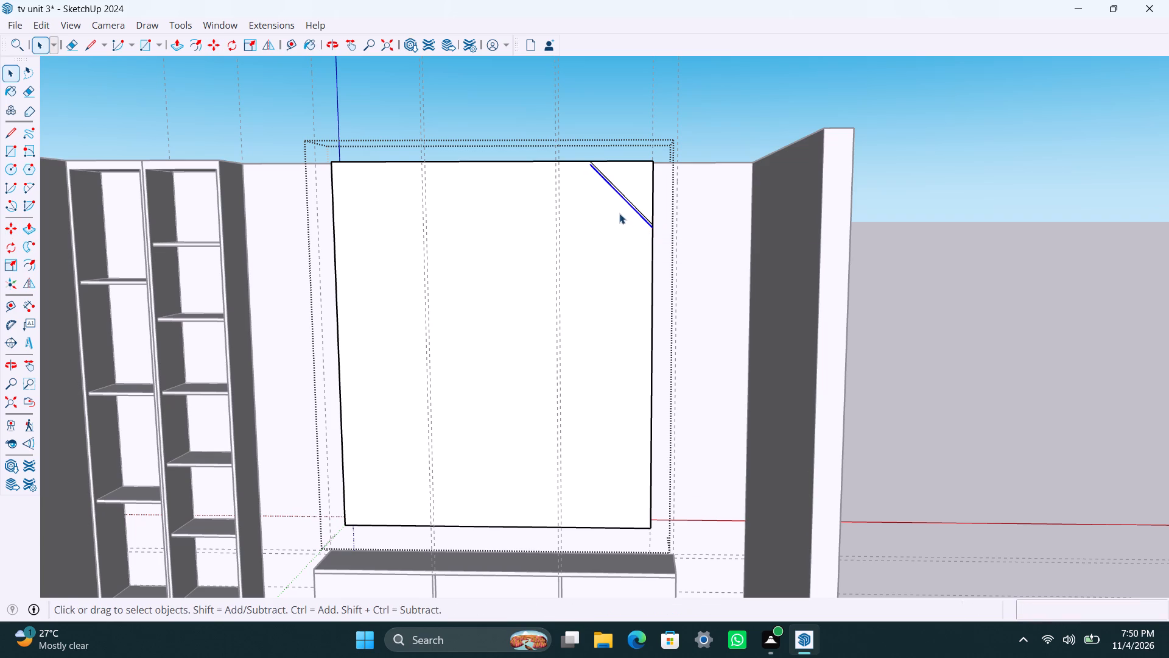
Extend the upper end of the copied diagonal with a line about 1" long to the panel's top edge, closing the narrow strip.
{"action": "scroll", "coordinate": [617, 211], "scroll_direction": "up", "scroll_amount": 5}
{"action": "scroll", "coordinate": [578, 153], "scroll_direction": "up", "scroll_amount": 4}
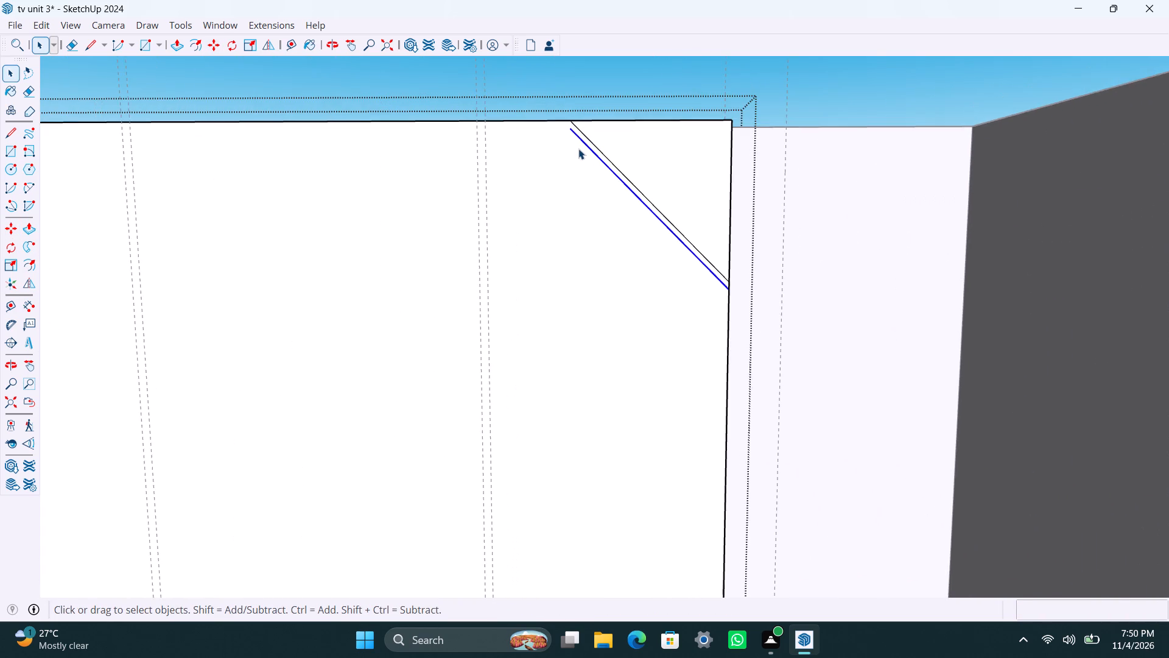
{"action": "scroll", "coordinate": [578, 147], "scroll_direction": "up", "scroll_amount": 4}
{"action": "key", "text": "l"}
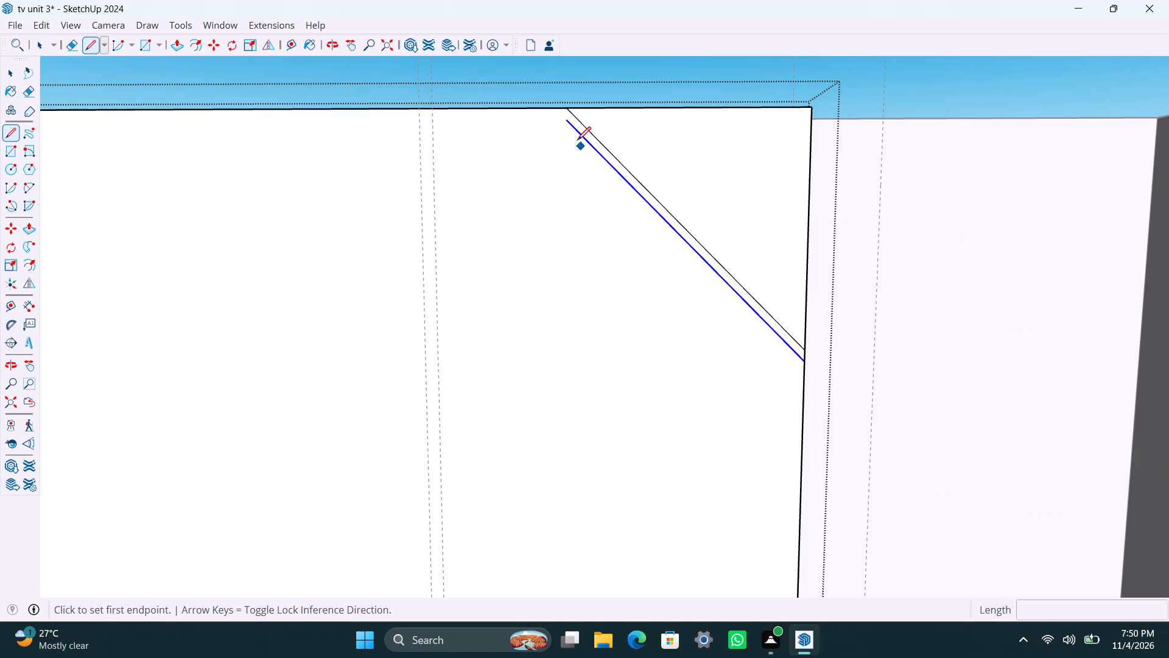
{"action": "left_click", "coordinate": [567, 120]}
{"action": "left_click", "coordinate": [552, 111]}
{"action": "key", "text": "space"}
Push the narrow diagonal strip at the panel's corner inward by 0.5".
{"action": "left_click", "coordinate": [578, 126]}
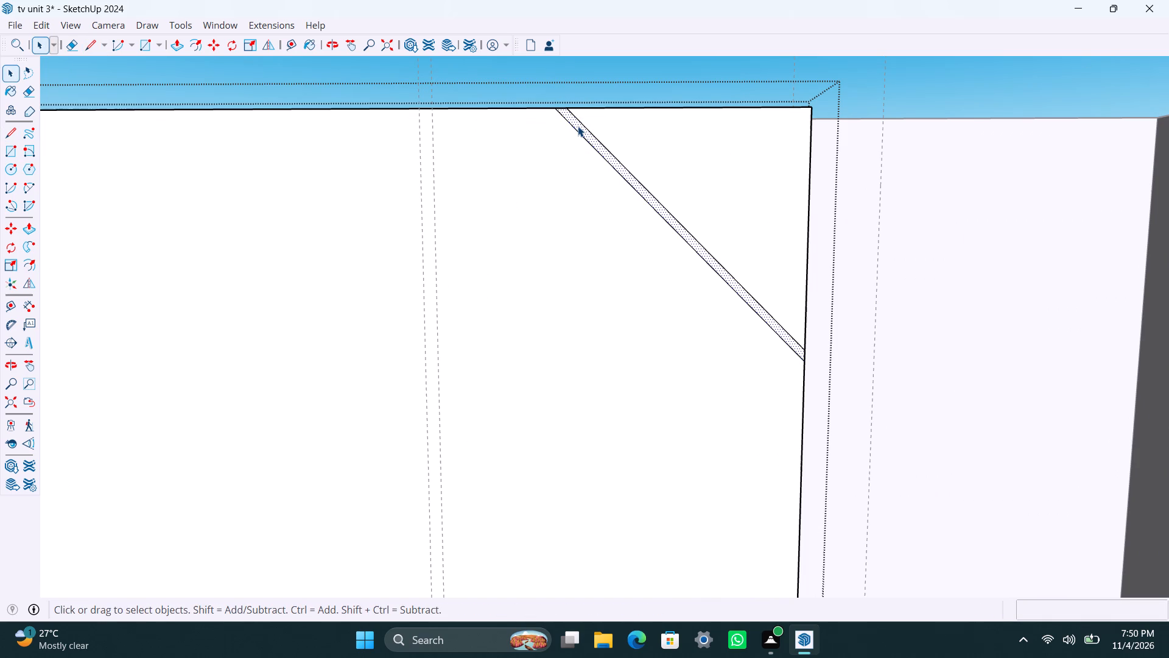
{"action": "key", "text": "p"}
{"action": "left_click", "coordinate": [578, 126]}
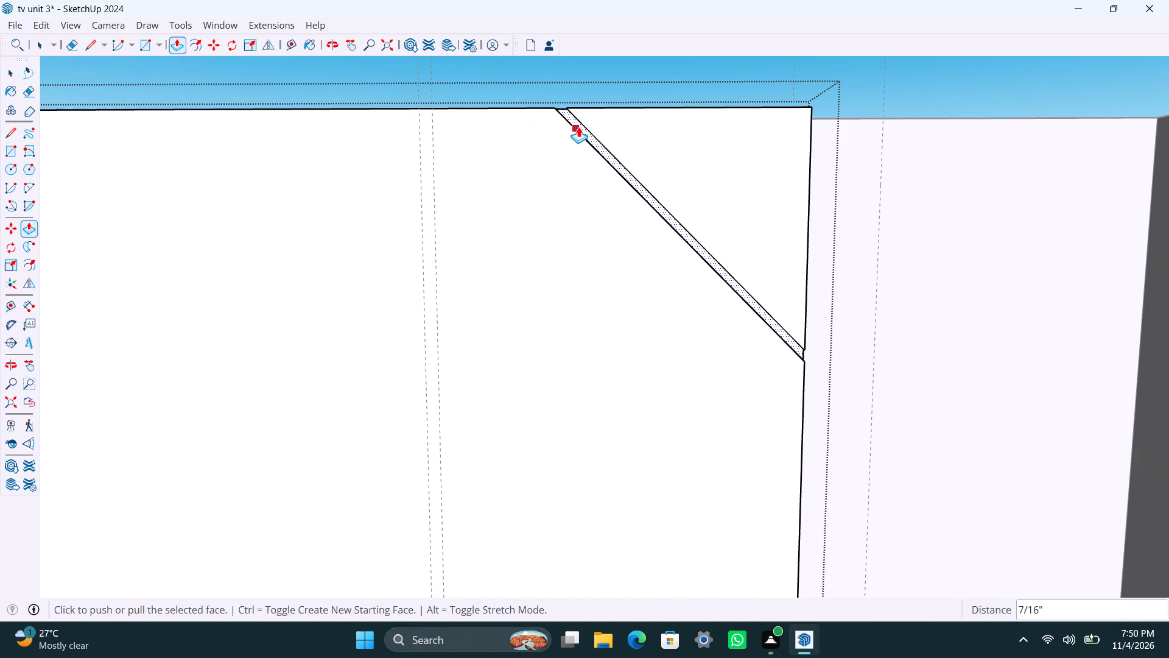
{"action": "type", "text": "0.5"}
{"action": "key", "text": "shift+quotedbl"}
{"action": "key", "text": "Return"}
{"action": "key", "text": "space"}
Draw a second, longer diagonal about 3' 10" long below the corner groove, from the panel's side edge to its top edge.
{"action": "scroll", "coordinate": [521, 274], "scroll_direction": "down", "scroll_amount": 12}
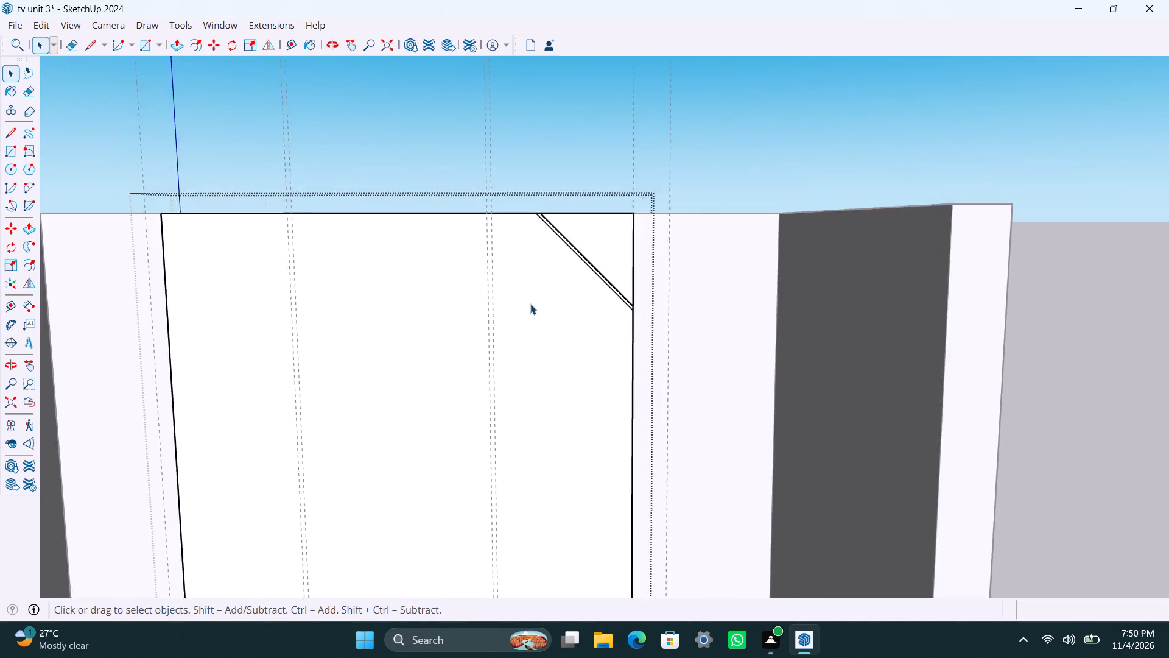
{"action": "scroll", "coordinate": [530, 304], "scroll_direction": "down", "scroll_amount": 2}
{"action": "middle_click_drag", "start_coordinate": [522, 434], "coordinate": [558, 397], "text": "shift"}
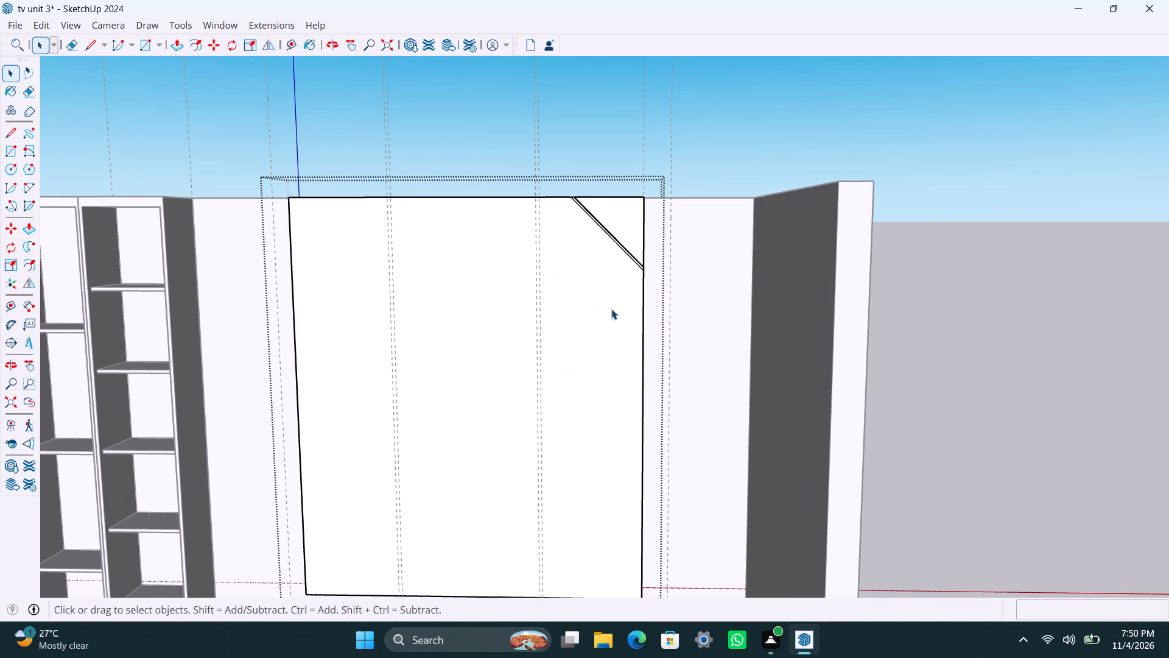
{"action": "key", "text": "l"}
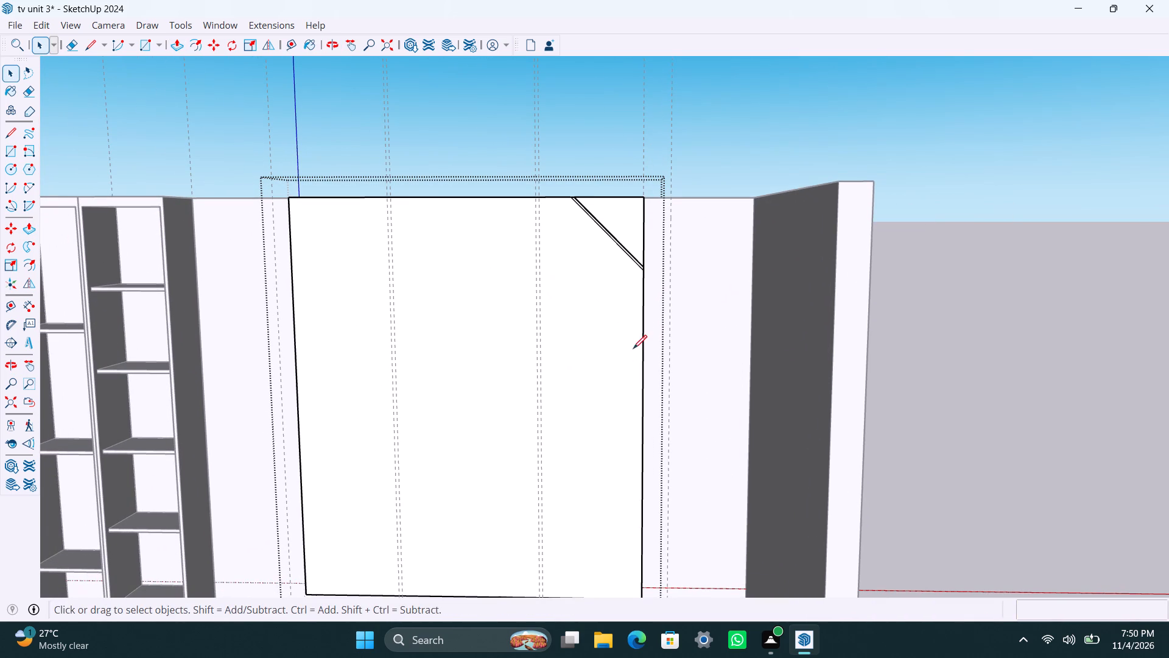
{"action": "left_click", "coordinate": [642, 349]}
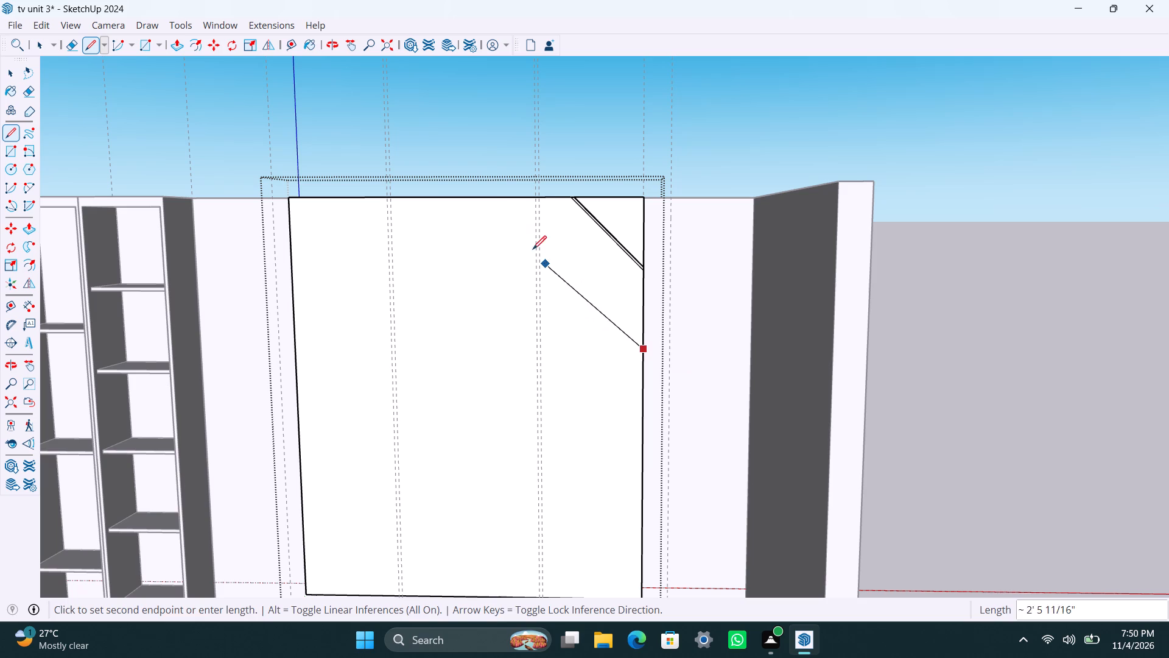
{"action": "left_click", "coordinate": [488, 197]}
{"action": "key", "text": "space"}
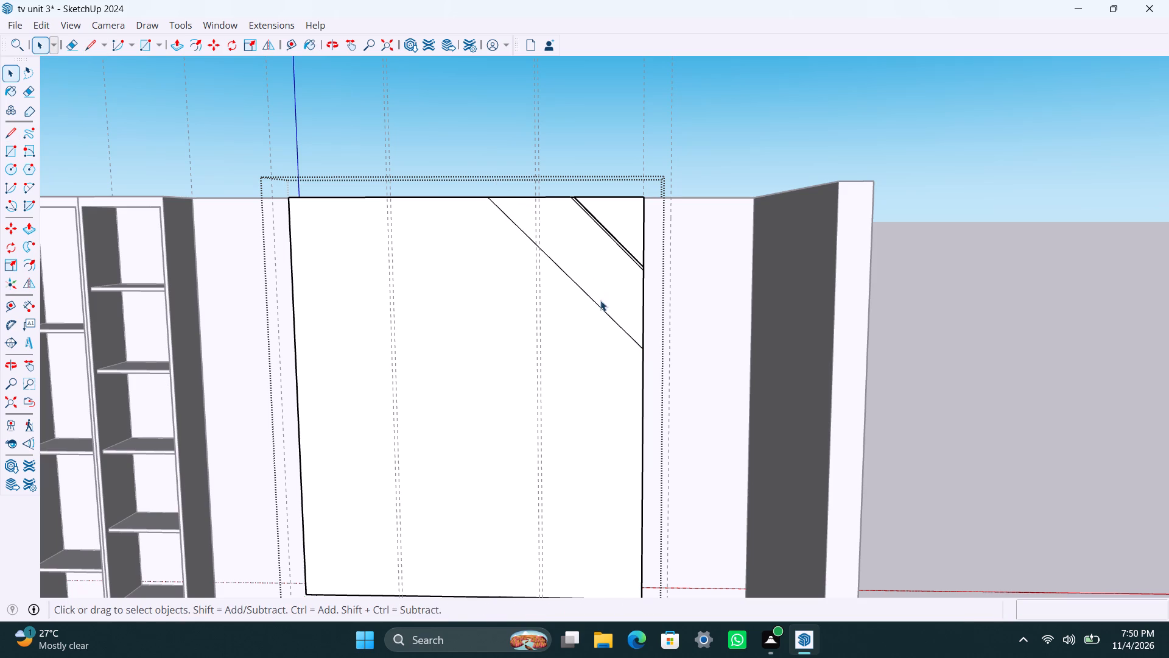
Copy the longer diagonal 18 mm perpendicular to itself, away from the corner groove.
{"action": "left_click", "coordinate": [595, 301]}
{"action": "key", "text": "m"}
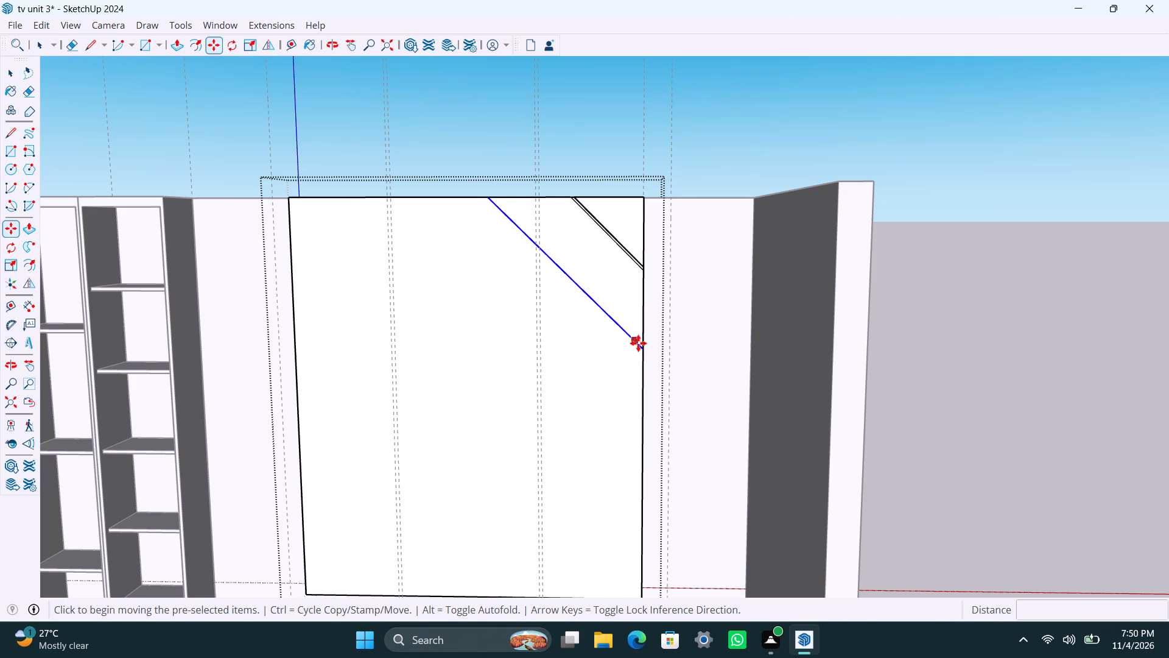
{"action": "left_click", "coordinate": [641, 345]}
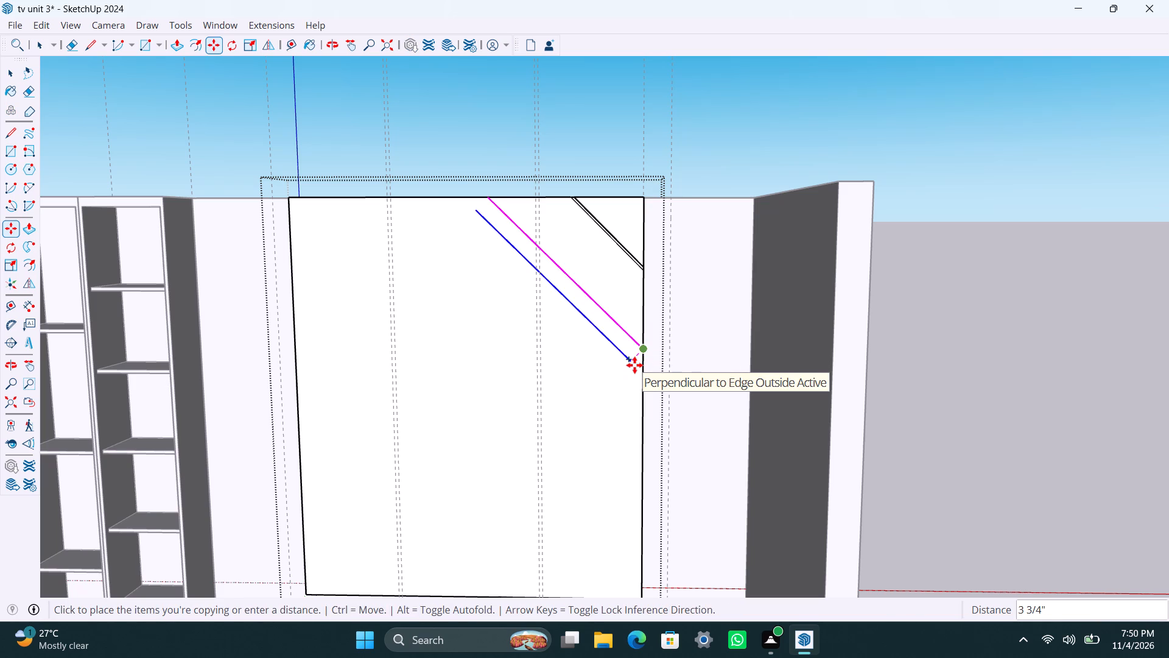
{"action": "type", "text": "18mm"}
{"action": "key", "text": "Return"}
{"action": "key", "text": "space"}
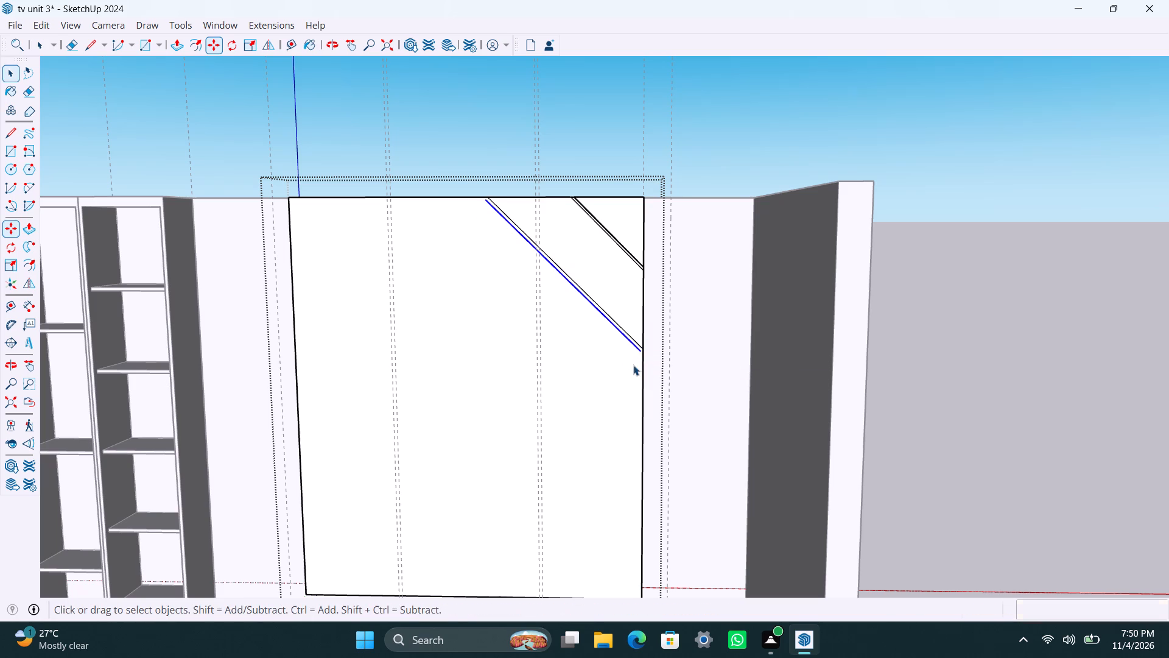
Extend both ends of the copied long diagonal to the panel's side and top edges with short lines about 3/4" long.
{"action": "scroll", "coordinate": [633, 359], "scroll_direction": "up", "scroll_amount": 9}
{"action": "key", "text": "l"}
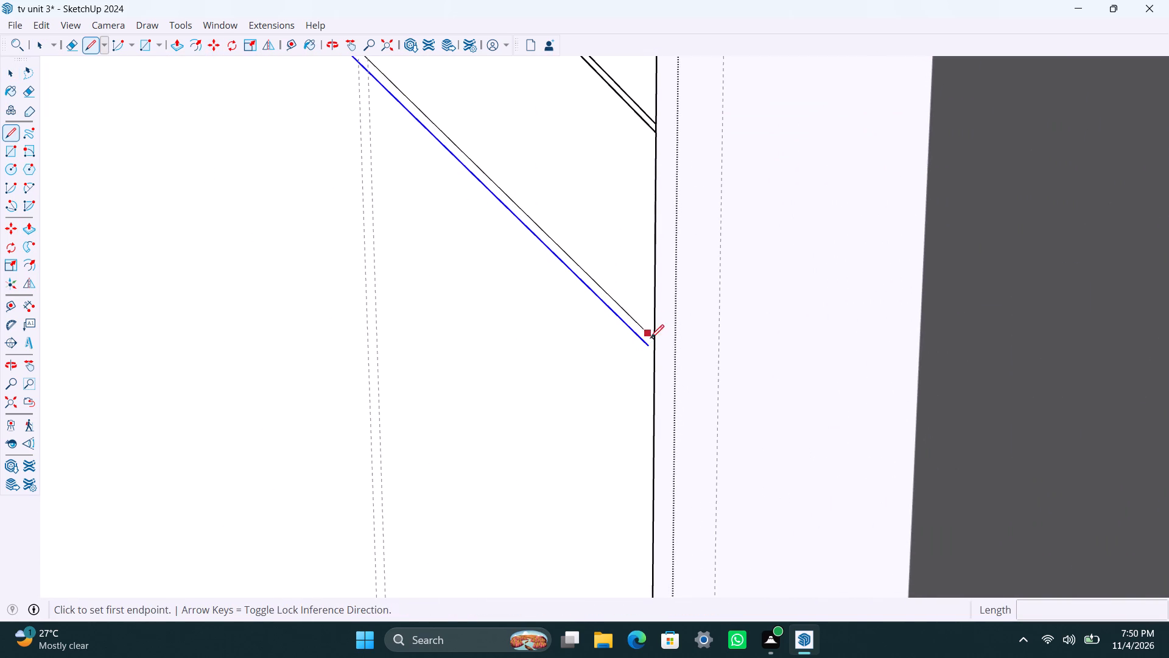
{"action": "left_click", "coordinate": [647, 350]}
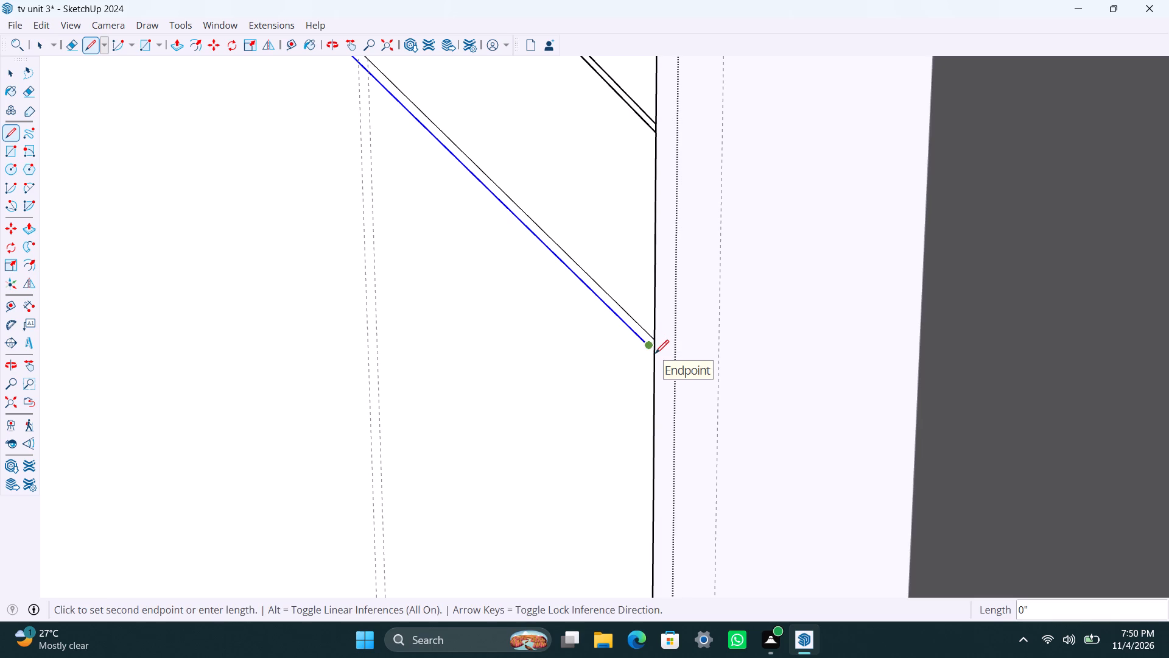
{"action": "scroll", "coordinate": [655, 355], "scroll_direction": "up", "scroll_amount": 9}
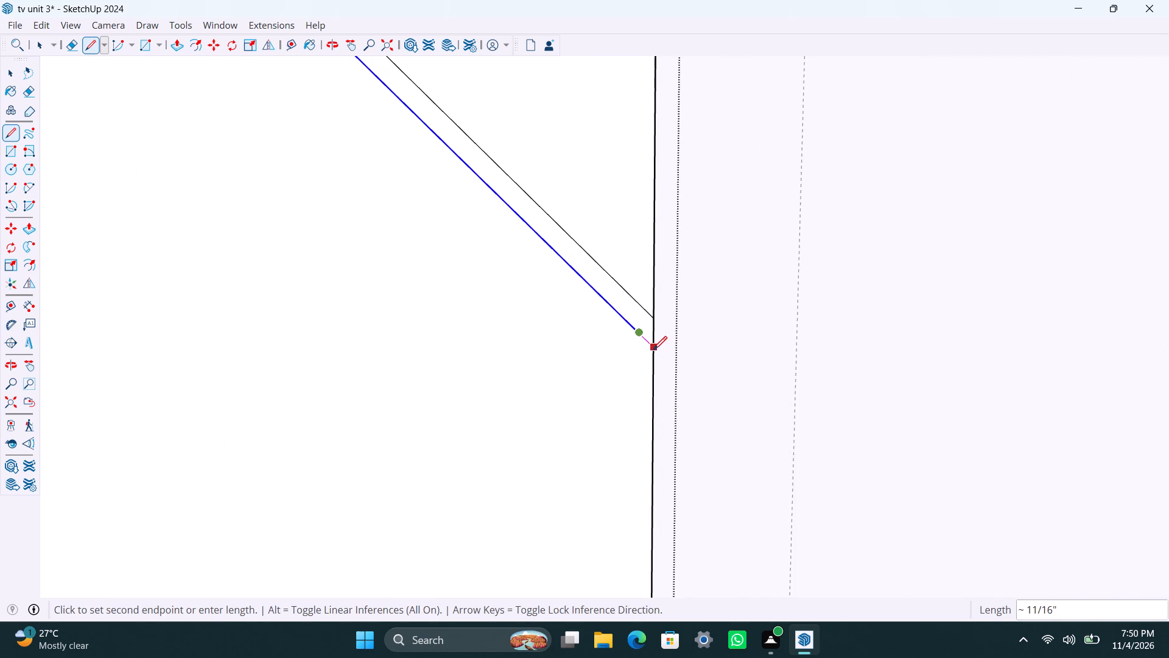
{"action": "left_click", "coordinate": [653, 348]}
{"action": "key", "text": "space"}
{"action": "scroll", "coordinate": [555, 342], "scroll_direction": "down", "scroll_amount": 20}
{"action": "scroll", "coordinate": [555, 342], "scroll_direction": "down", "scroll_amount": 3}
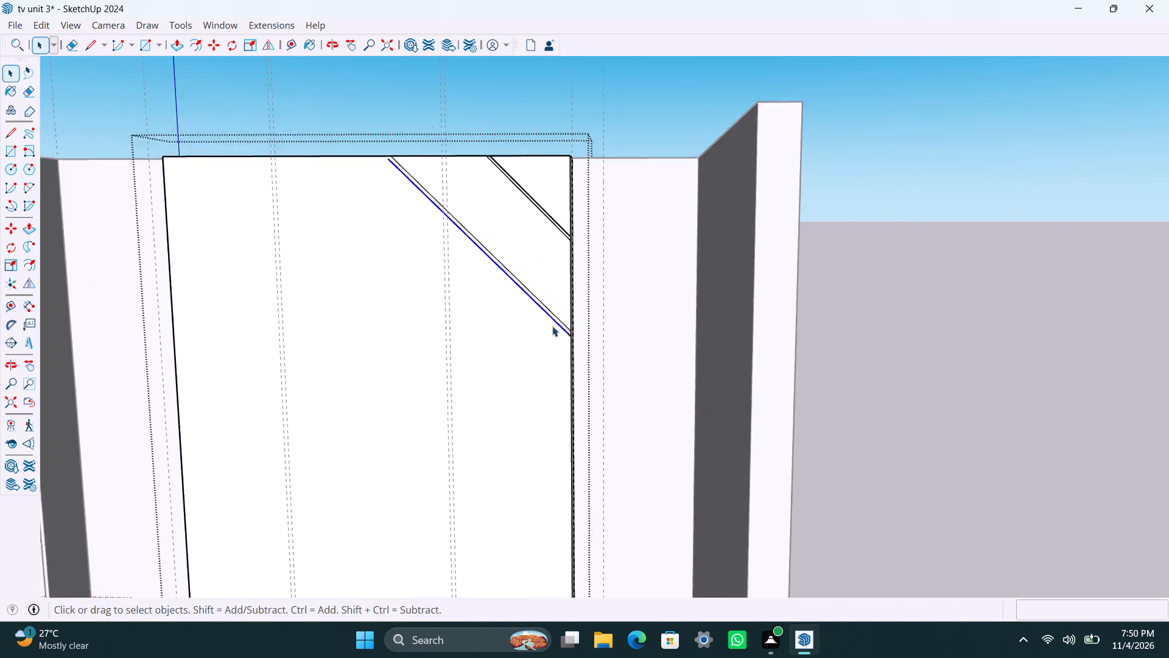
{"action": "middle_click_drag", "start_coordinate": [556, 334], "coordinate": [648, 453], "text": "shift"}
{"action": "scroll", "coordinate": [544, 336], "scroll_direction": "up", "scroll_amount": 12}
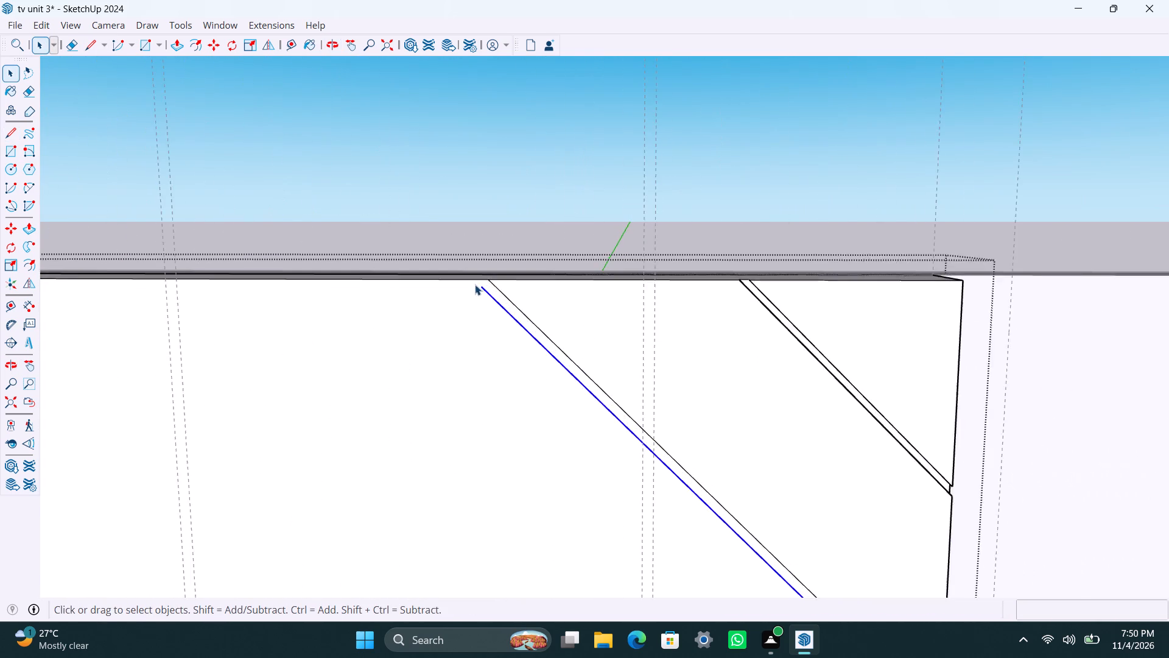
{"action": "scroll", "coordinate": [475, 285], "scroll_direction": "up", "scroll_amount": 7}
{"action": "key", "text": "l"}
{"action": "left_click", "coordinate": [488, 290]}
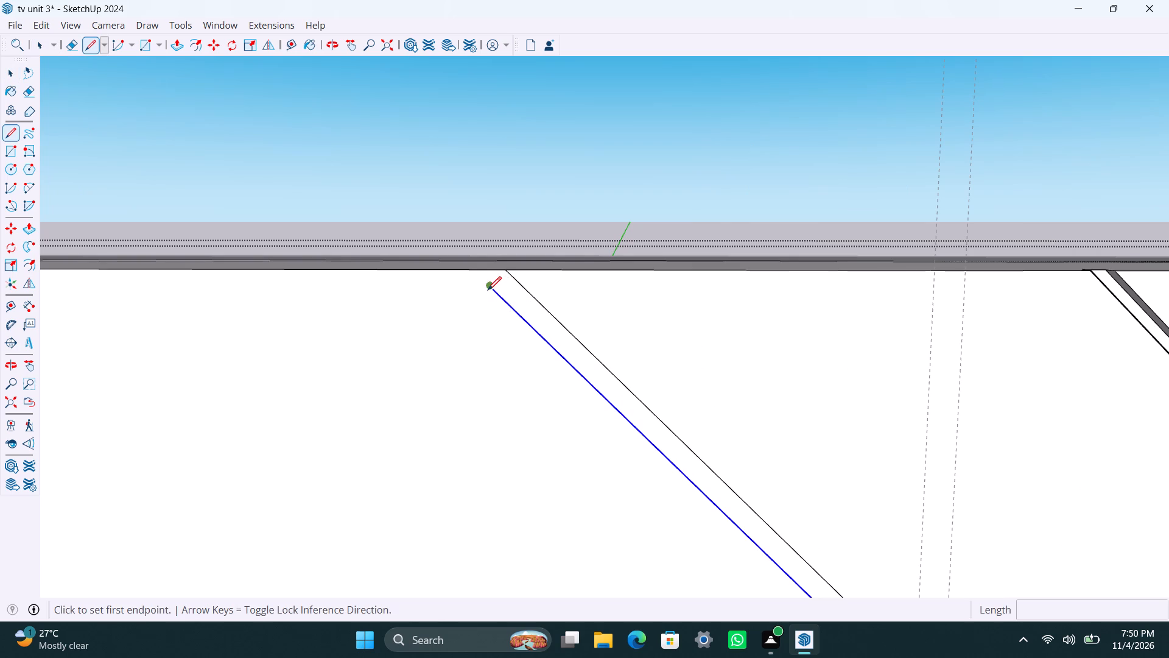
{"action": "left_click", "coordinate": [469, 269]}
{"action": "key", "text": "space"}
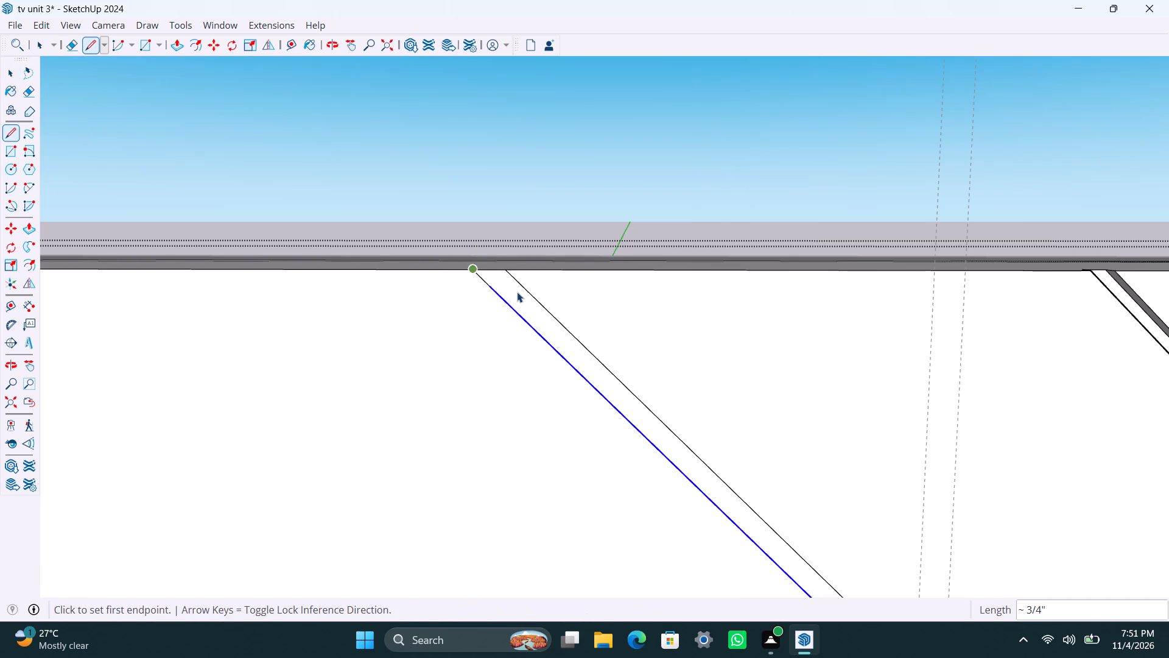
Push the longer diagonal strip on the central panel inward by 0.5".
{"action": "scroll", "coordinate": [471, 353], "scroll_direction": "down", "scroll_amount": 20}
{"action": "scroll", "coordinate": [471, 353], "scroll_direction": "down", "scroll_amount": 9}
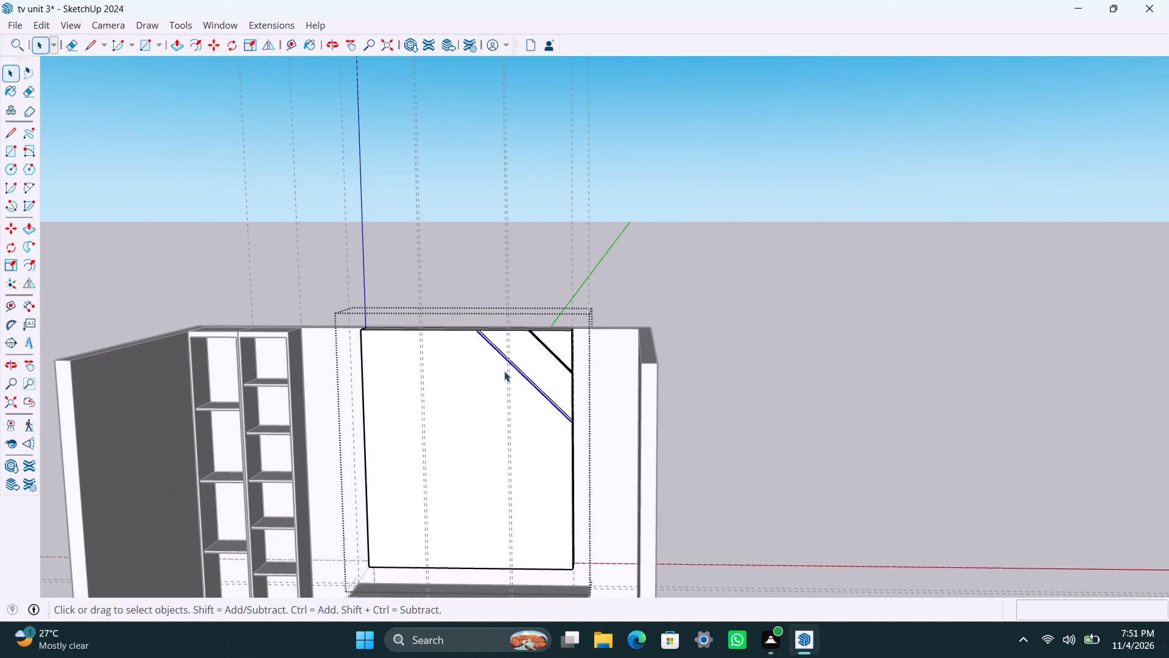
{"action": "scroll", "coordinate": [476, 324], "scroll_direction": "up", "scroll_amount": 20}
{"action": "scroll", "coordinate": [476, 324], "scroll_direction": "up", "scroll_amount": 7}
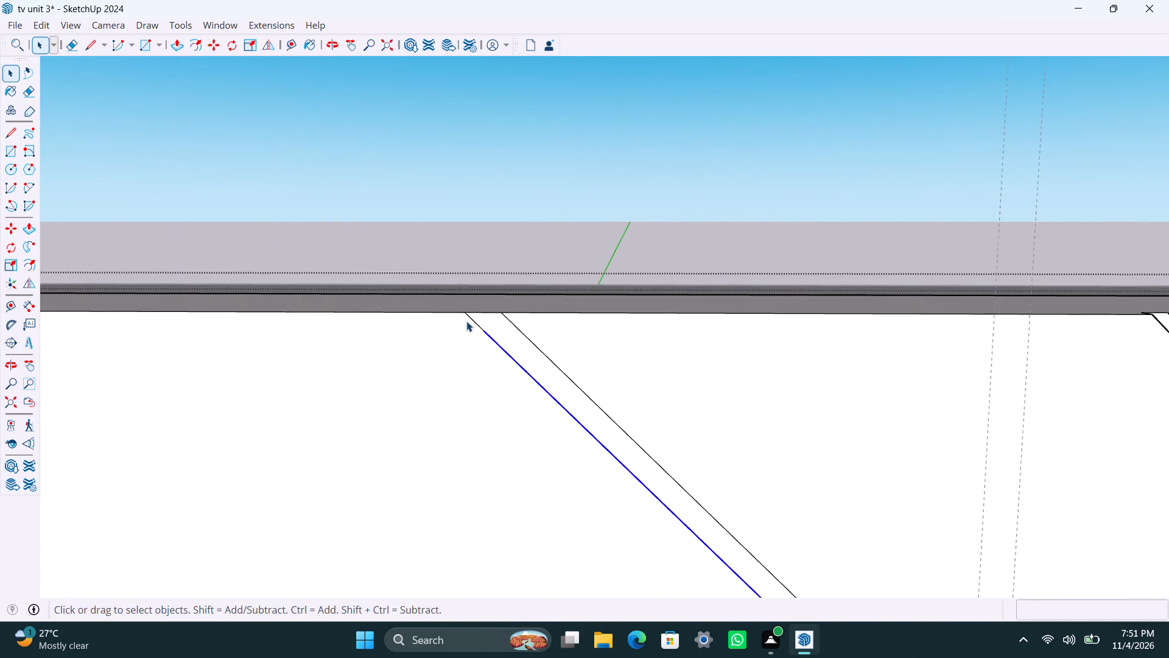
{"action": "scroll", "coordinate": [466, 321], "scroll_direction": "up", "scroll_amount": 12}
{"action": "left_click", "coordinate": [497, 323]}
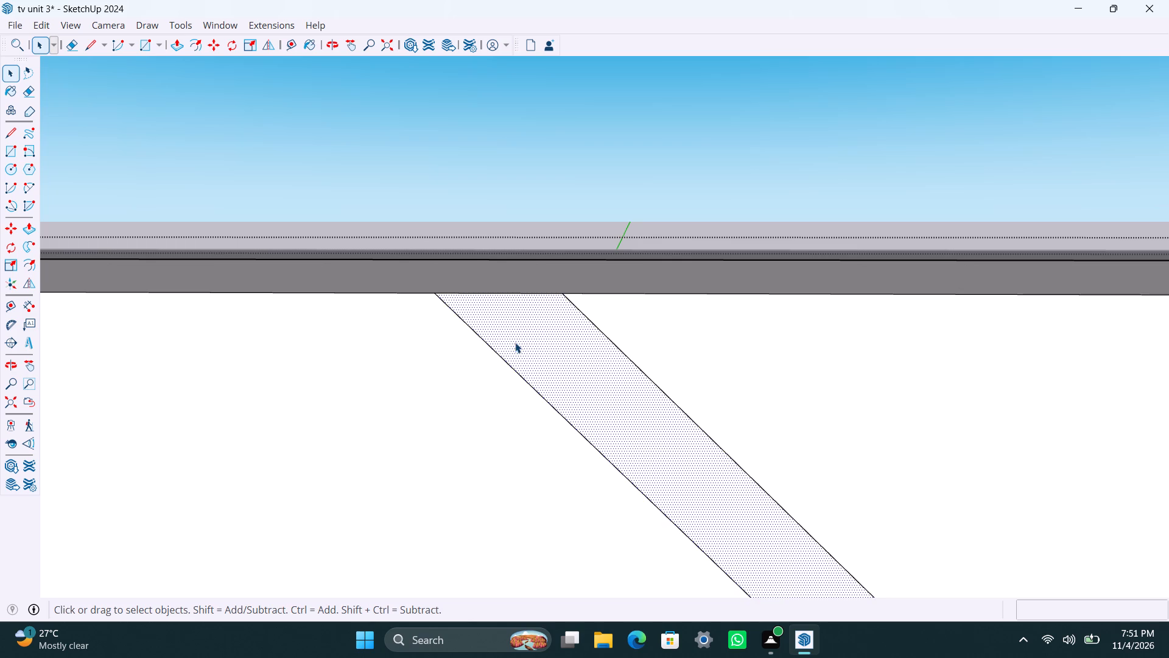
{"action": "key", "text": "p"}
{"action": "left_click", "coordinate": [515, 342]}
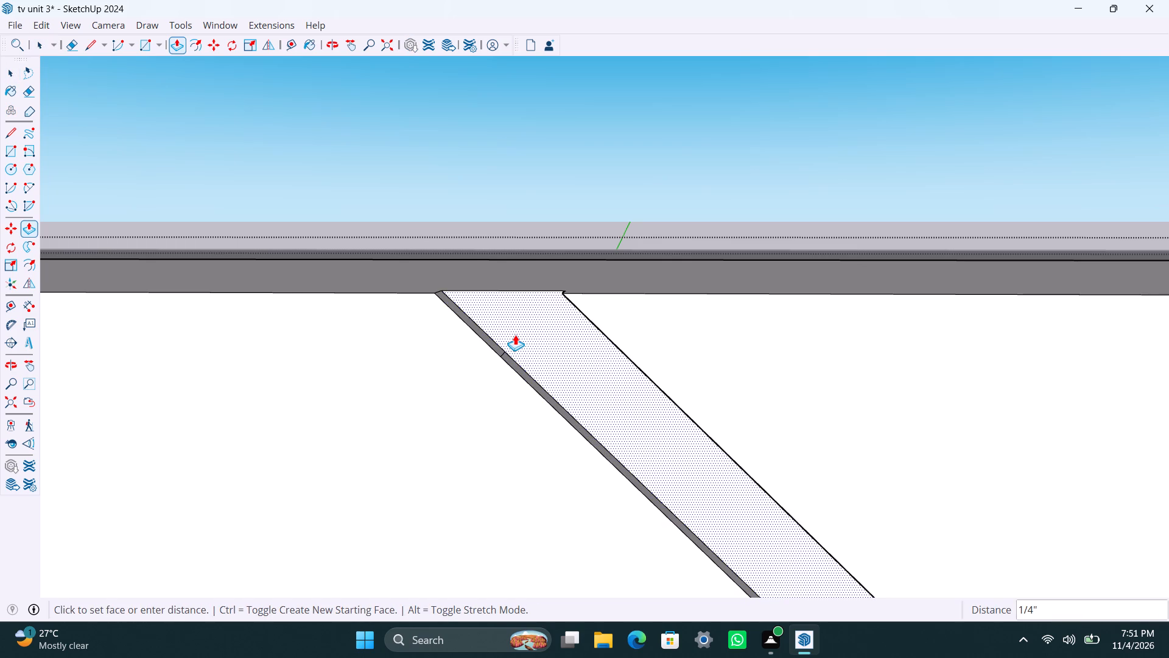
{"action": "type", "text": "0.5\""}
{"action": "key", "text": "Return"}
{"action": "key", "text": "space"}
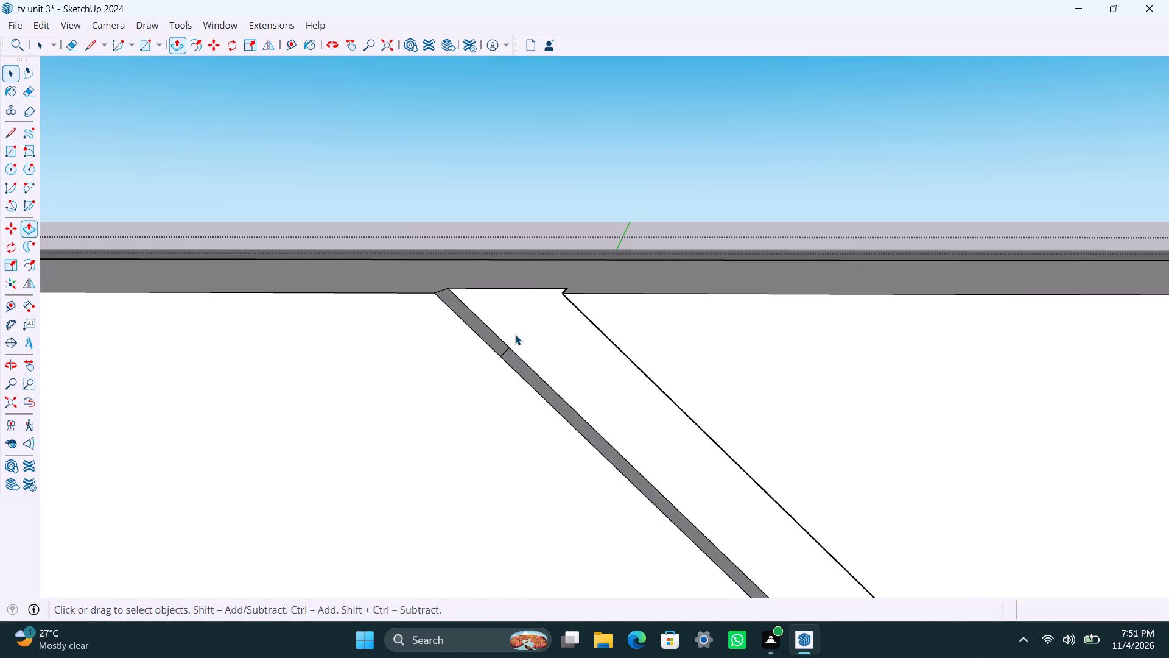
{"action": "scroll", "coordinate": [497, 361], "scroll_direction": "down", "scroll_amount": 20}
{"action": "scroll", "coordinate": [497, 361], "scroll_direction": "down", "scroll_amount": 9}
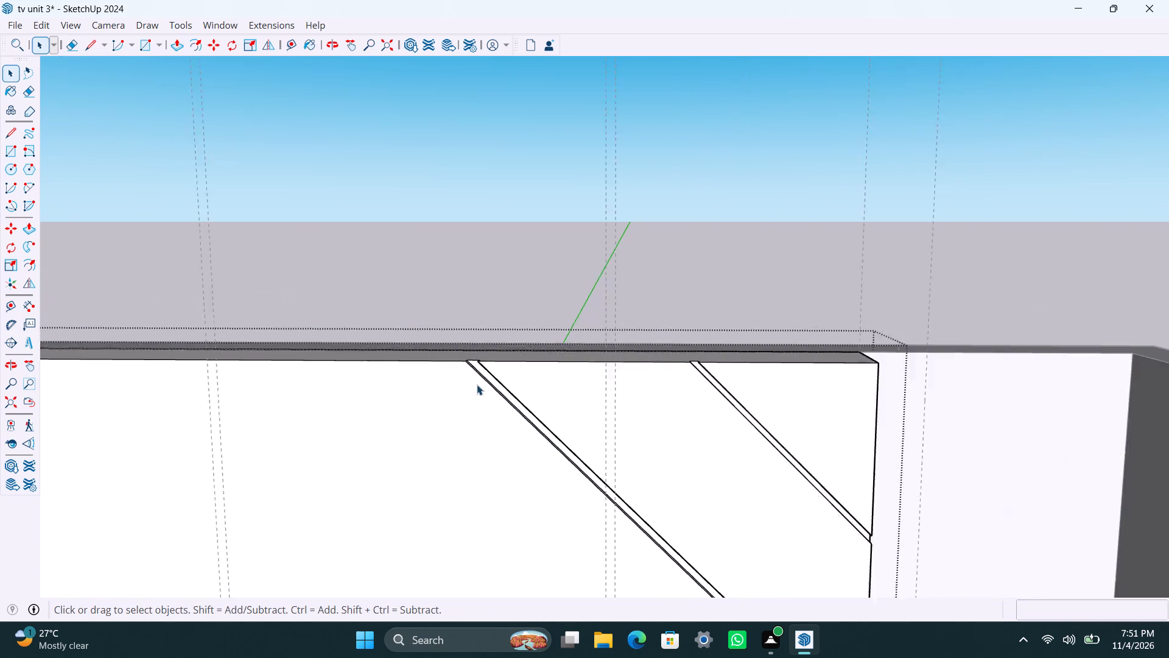
{"action": "scroll", "coordinate": [477, 384], "scroll_direction": "down", "scroll_amount": 8}
{"action": "middle_click_drag", "start_coordinate": [563, 542], "coordinate": [641, 342], "text": "shift"}
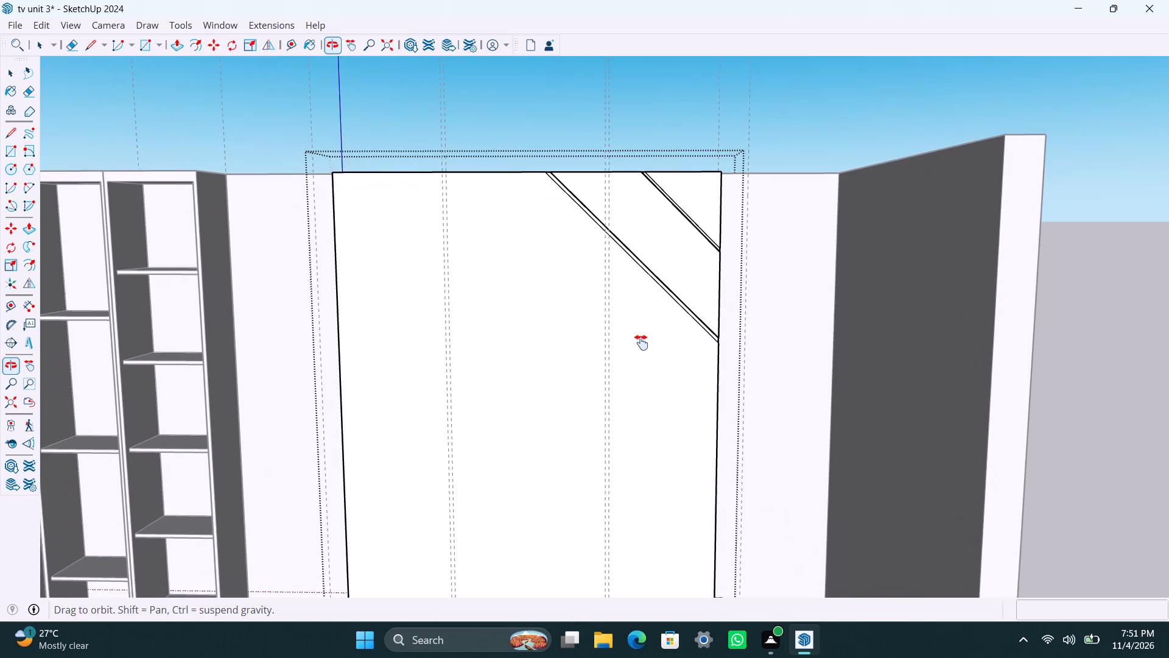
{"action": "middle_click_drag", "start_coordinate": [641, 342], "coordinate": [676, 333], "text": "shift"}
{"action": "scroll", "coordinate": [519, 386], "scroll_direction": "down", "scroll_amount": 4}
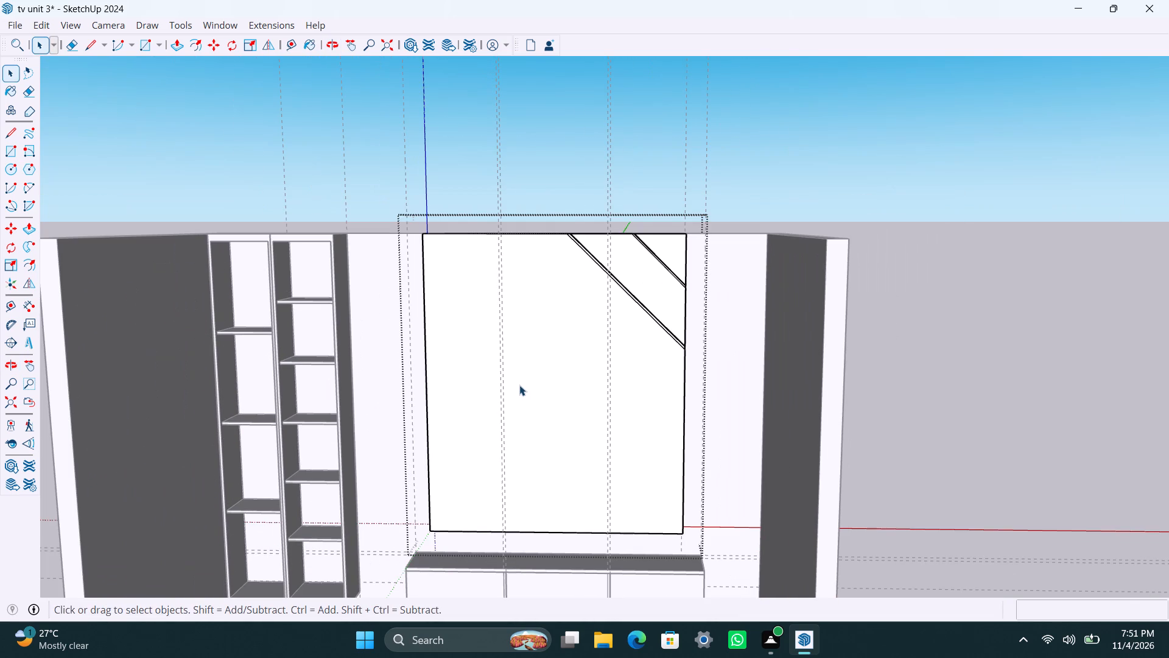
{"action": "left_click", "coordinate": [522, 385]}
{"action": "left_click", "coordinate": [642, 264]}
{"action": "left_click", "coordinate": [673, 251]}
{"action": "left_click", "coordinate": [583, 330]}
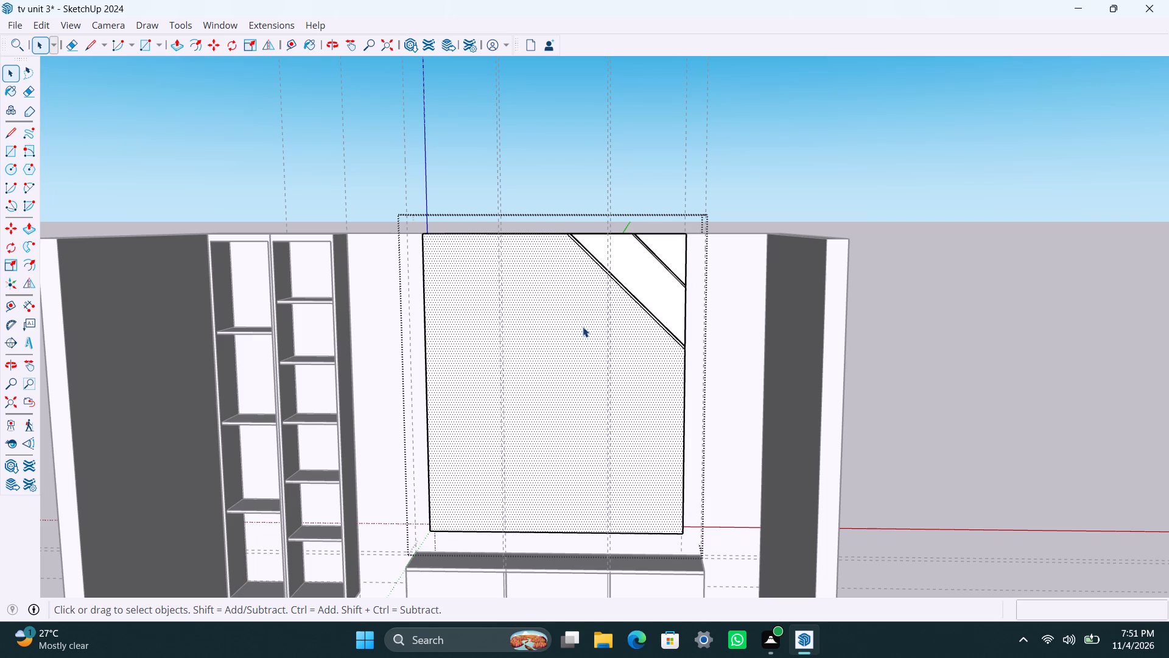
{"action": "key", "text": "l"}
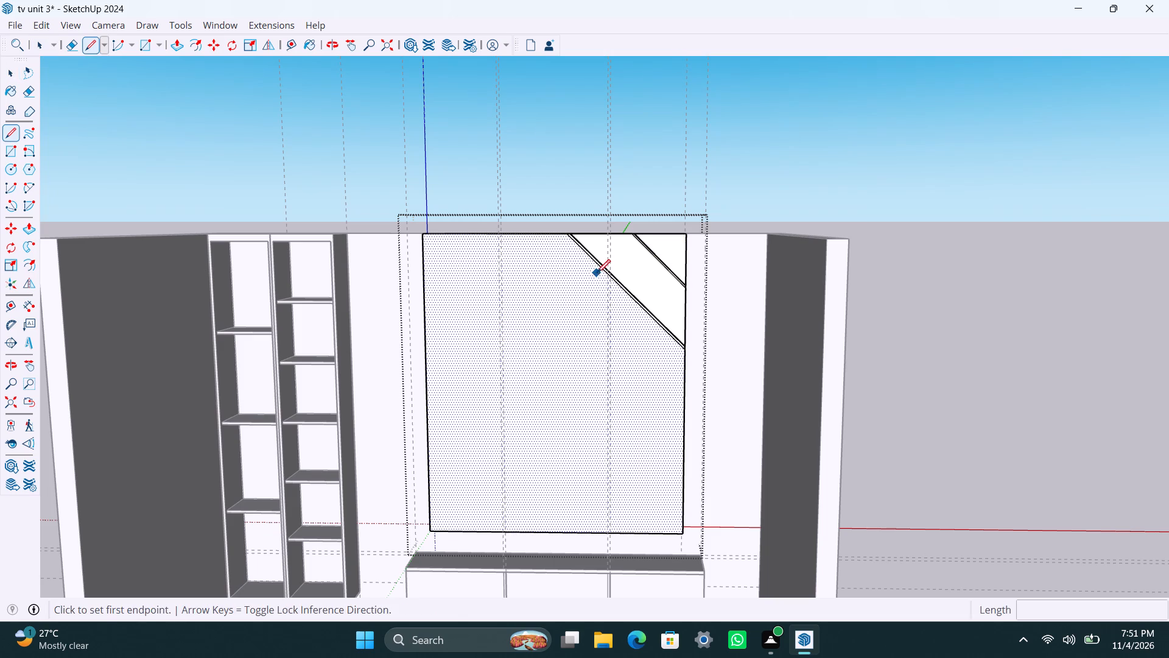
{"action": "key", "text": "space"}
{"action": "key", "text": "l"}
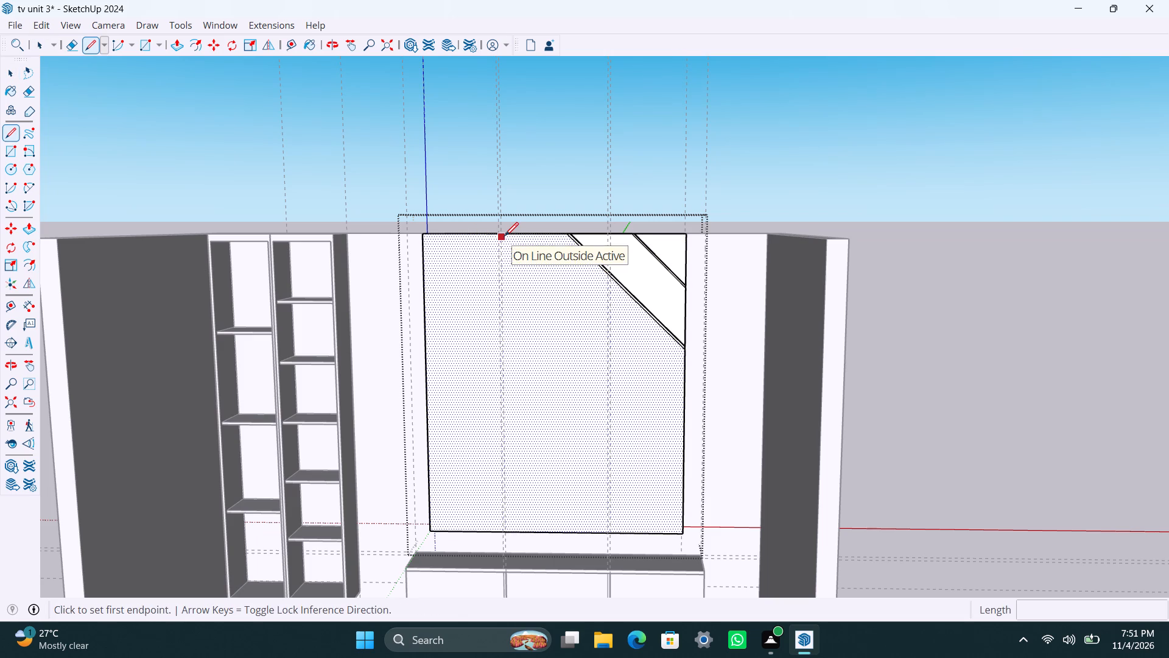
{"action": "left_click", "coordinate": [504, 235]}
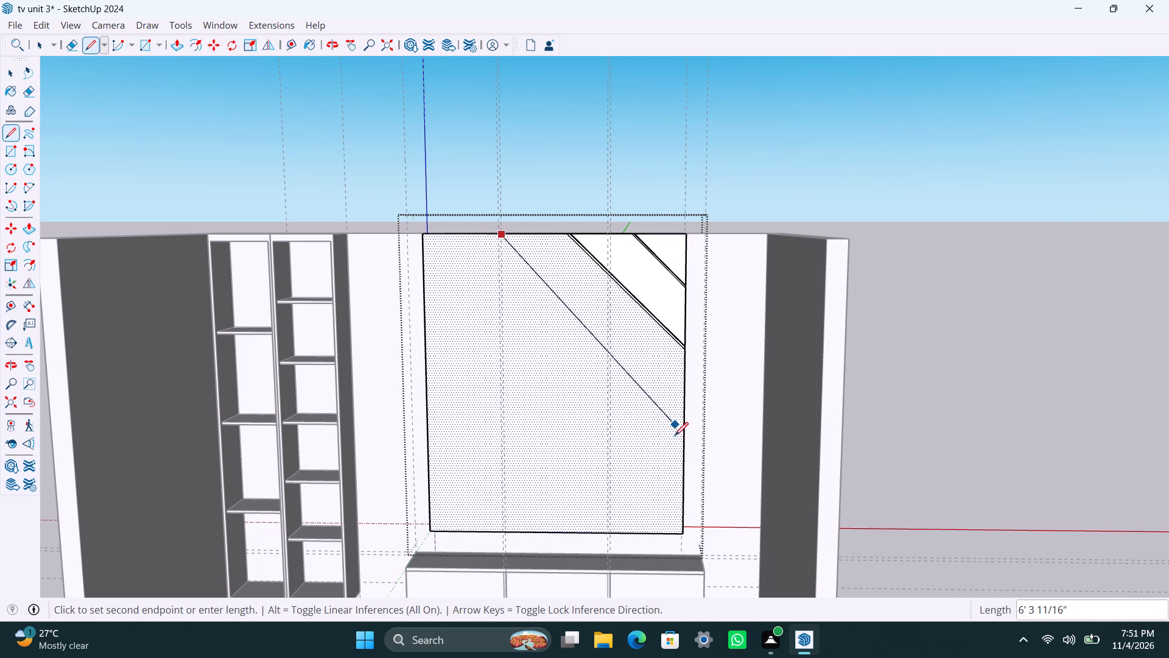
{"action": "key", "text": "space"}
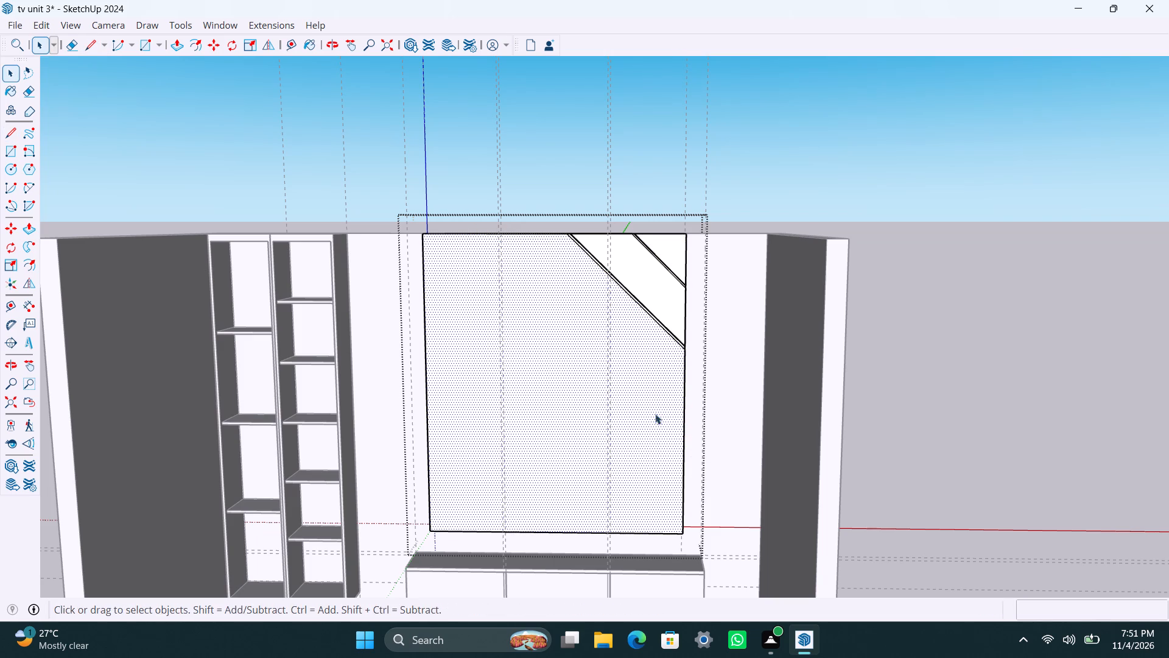
Draw a third diagonal about 6' 3" long below the second groove, from the central panel's side edge to its top edge midpoint.
{"action": "key", "text": "l"}
{"action": "left_click_drag", "start_coordinate": [684, 411], "coordinate": [678, 412]}
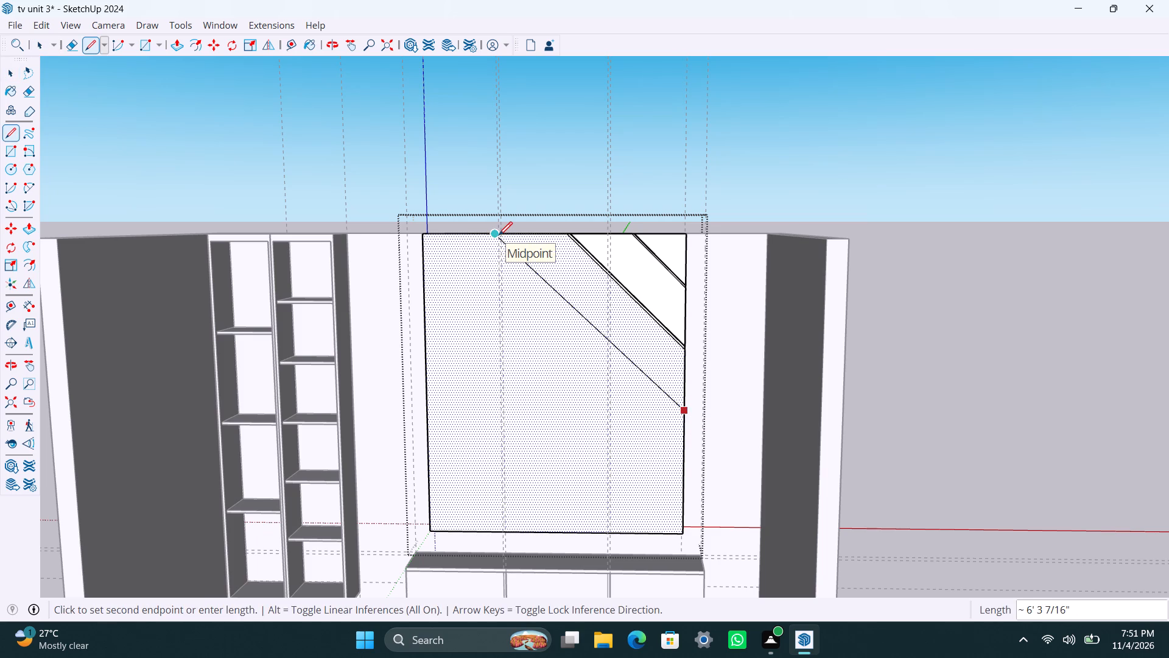
{"action": "left_click", "coordinate": [499, 235]}
{"action": "key", "text": "space"}
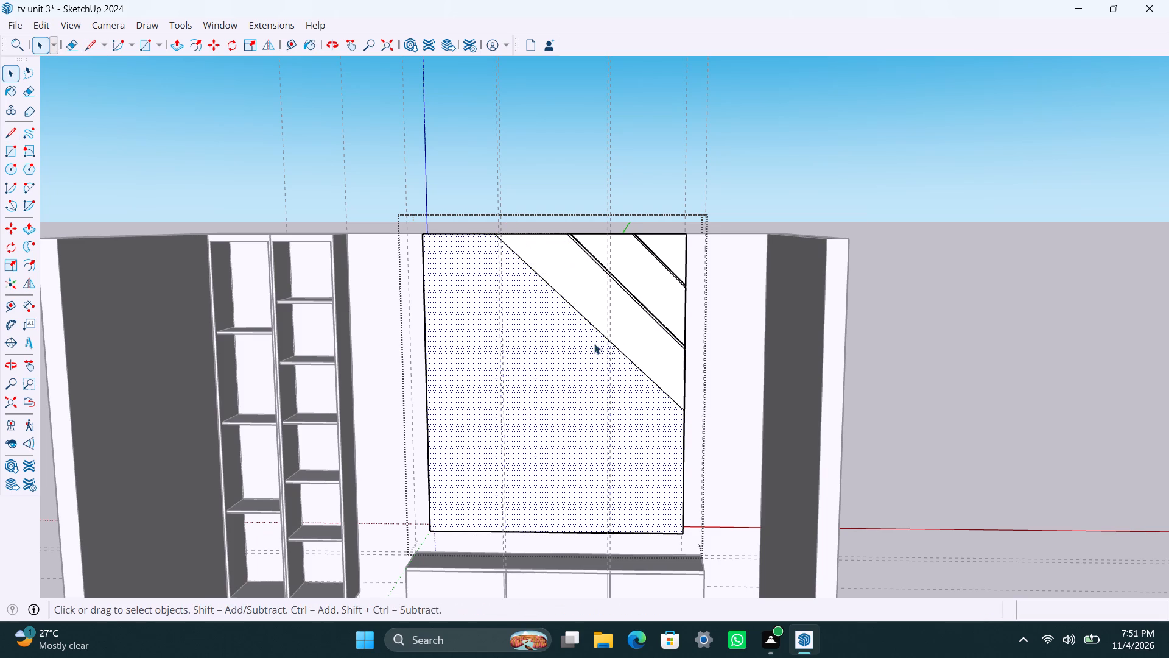
Copy the third diagonal 18 mm perpendicular to itself, away from the existing grooves.
{"action": "left_click", "coordinate": [592, 325]}
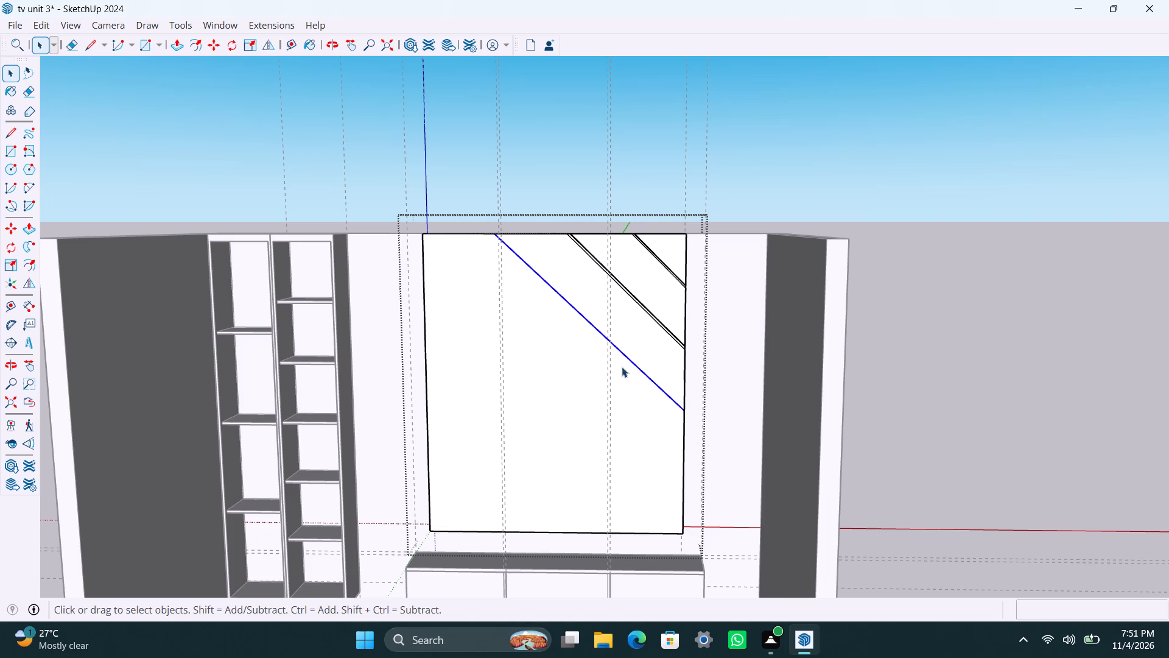
{"action": "key", "text": "m"}
{"action": "left_click", "coordinate": [686, 408]}
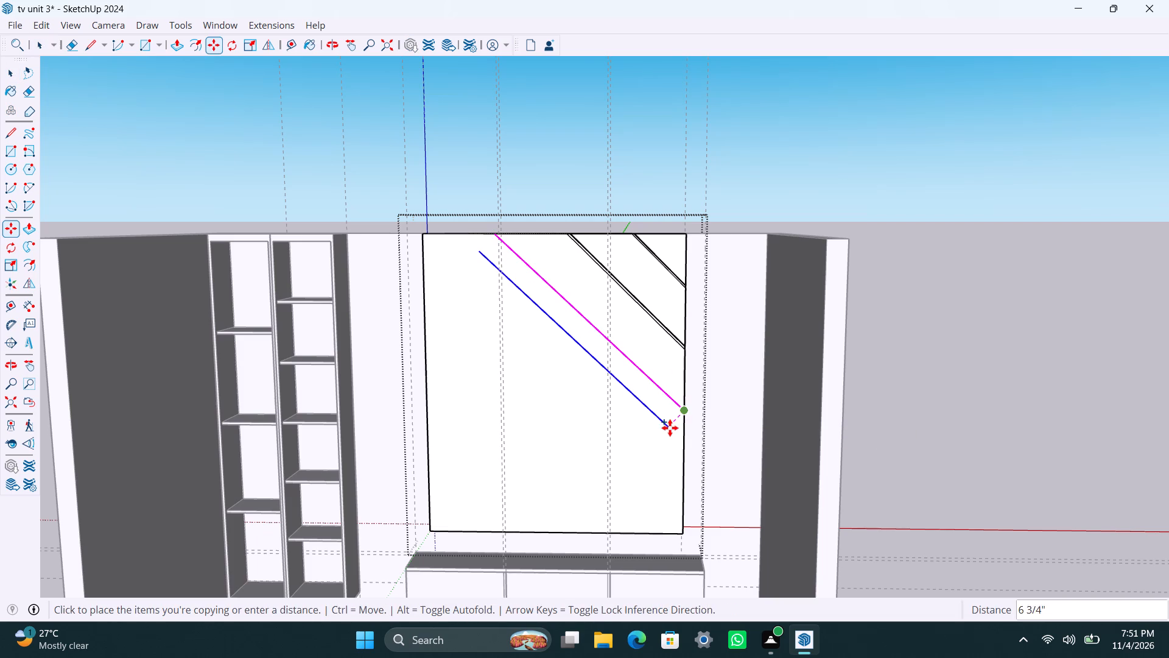
{"action": "type", "text": "18mm"}
{"action": "key", "text": "Return"}
{"action": "key", "text": "space"}
Extend the lower end of the copied third diagonal to the panel's side edge with a line about 11/16" long.
{"action": "scroll", "coordinate": [673, 422], "scroll_direction": "up", "scroll_amount": 7}
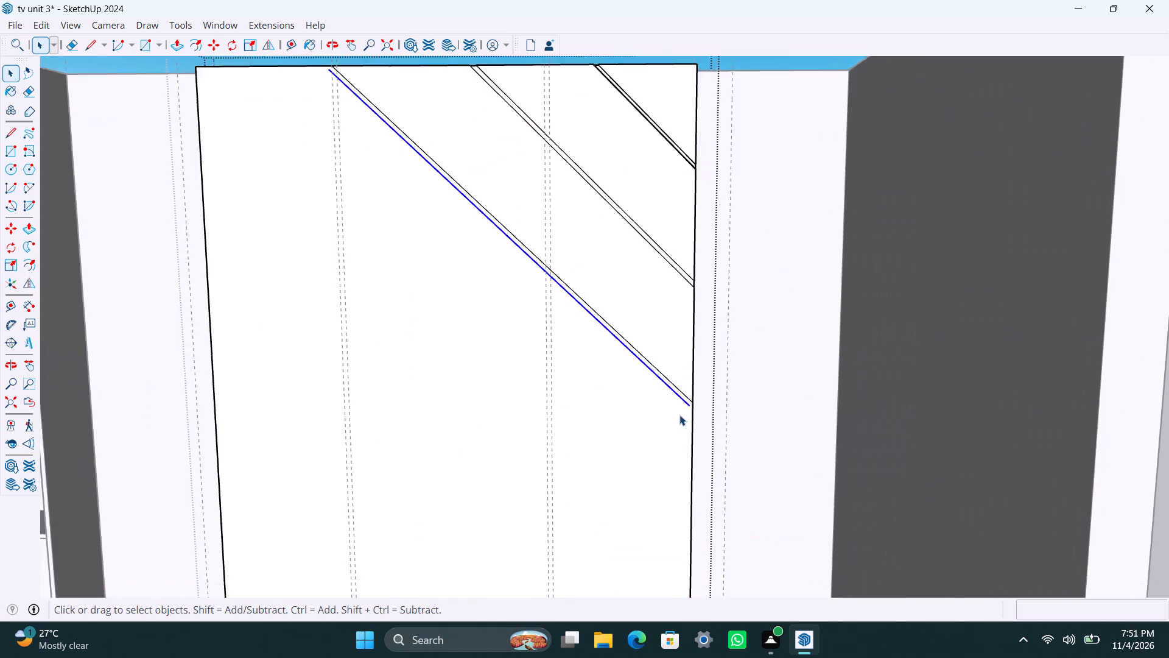
{"action": "scroll", "coordinate": [679, 415], "scroll_direction": "up", "scroll_amount": 3}
{"action": "key", "text": "l"}
{"action": "scroll", "coordinate": [684, 412], "scroll_direction": "up", "scroll_amount": 7}
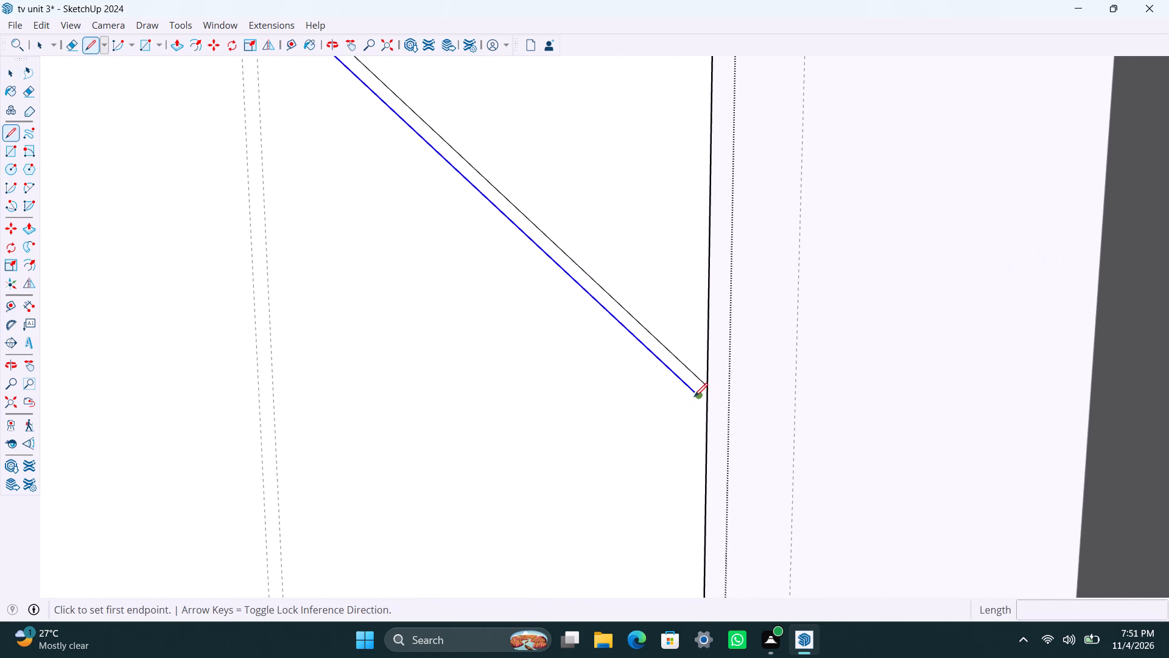
{"action": "left_click", "coordinate": [697, 396]}
{"action": "left_click", "coordinate": [711, 402]}
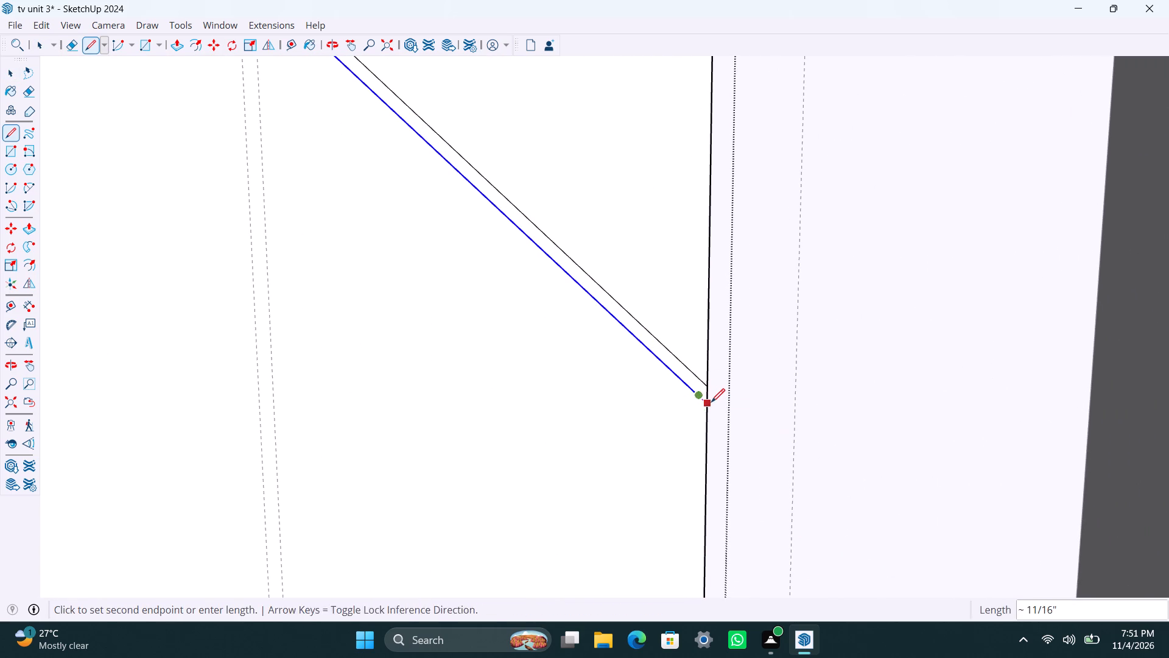
{"action": "key", "text": "space"}
Extend the upper end of the copied third diagonal to the panel's top edge with a line about 3/4" long.
{"action": "scroll", "coordinate": [489, 417], "scroll_direction": "down", "scroll_amount": 11}
{"action": "middle_click_drag", "start_coordinate": [520, 435], "coordinate": [661, 502], "text": "shift"}
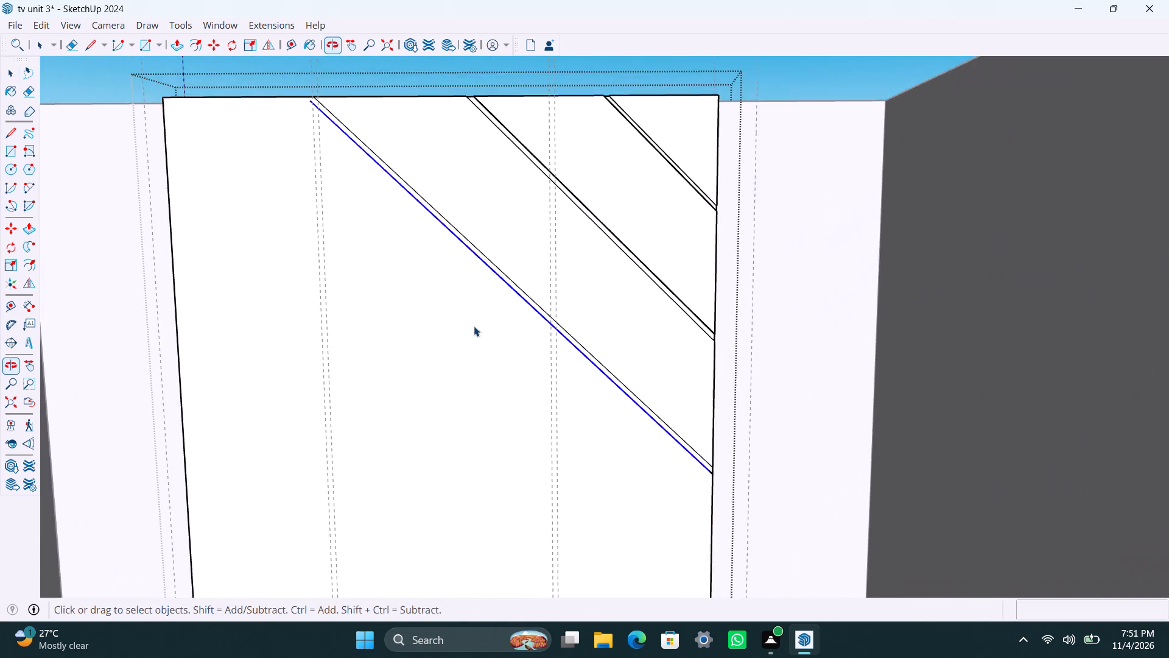
{"action": "scroll", "coordinate": [469, 312], "scroll_direction": "down", "scroll_amount": 4}
{"action": "middle_click_drag", "start_coordinate": [378, 280], "coordinate": [539, 398]}
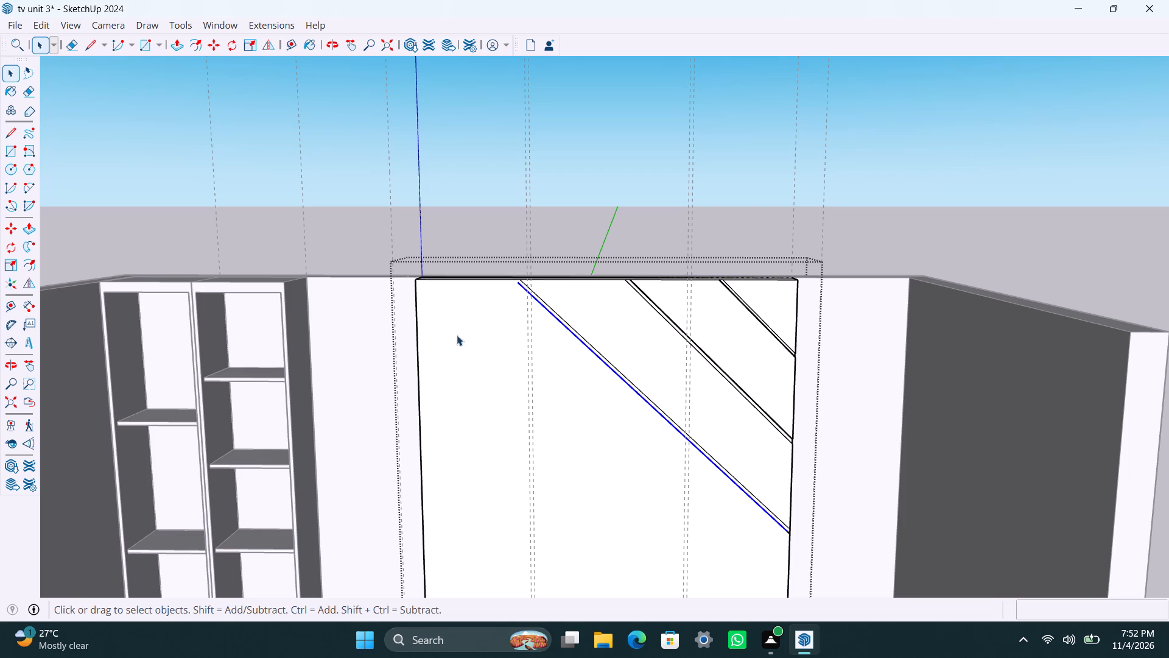
{"action": "scroll", "coordinate": [522, 307], "scroll_direction": "up", "scroll_amount": 9}
{"action": "key", "text": "l"}
{"action": "scroll", "coordinate": [514, 271], "scroll_direction": "up", "scroll_amount": 3}
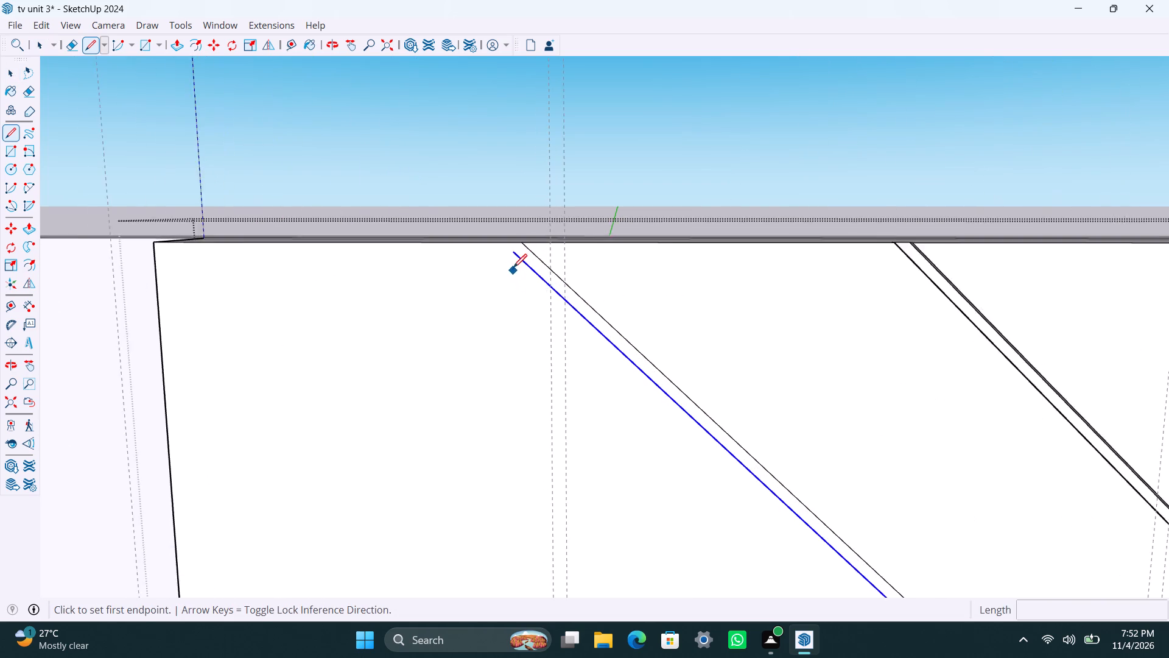
{"action": "scroll", "coordinate": [513, 267], "scroll_direction": "up", "scroll_amount": 2}
{"action": "left_click", "coordinate": [513, 247]}
{"action": "left_click", "coordinate": [494, 235]}
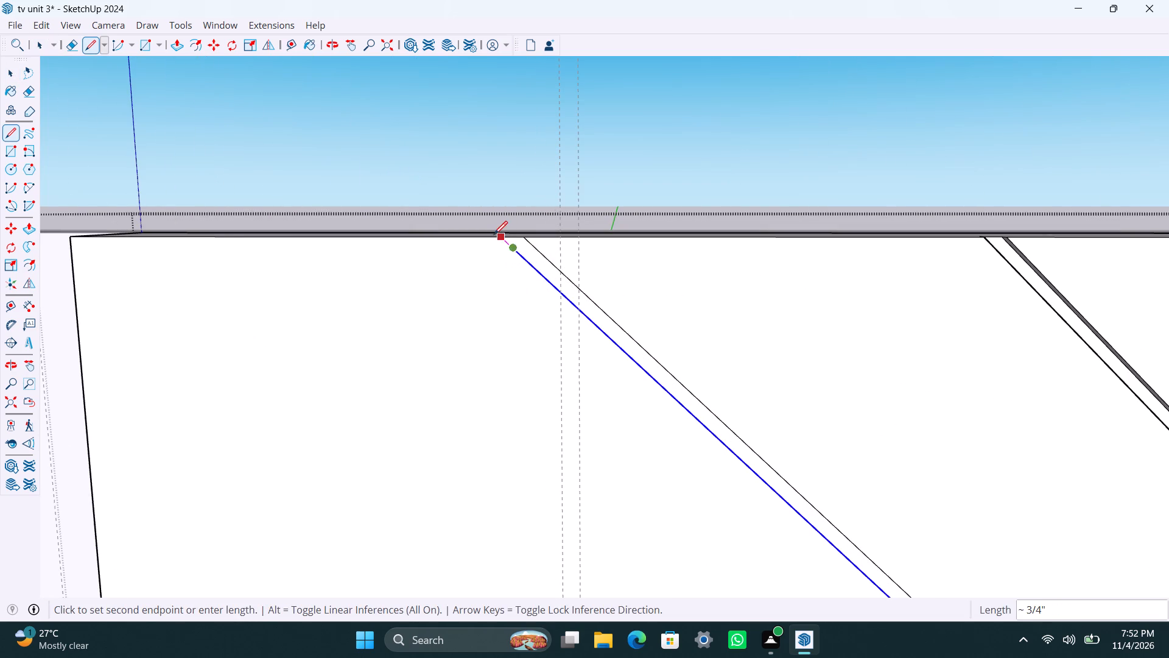
{"action": "key", "text": "space"}
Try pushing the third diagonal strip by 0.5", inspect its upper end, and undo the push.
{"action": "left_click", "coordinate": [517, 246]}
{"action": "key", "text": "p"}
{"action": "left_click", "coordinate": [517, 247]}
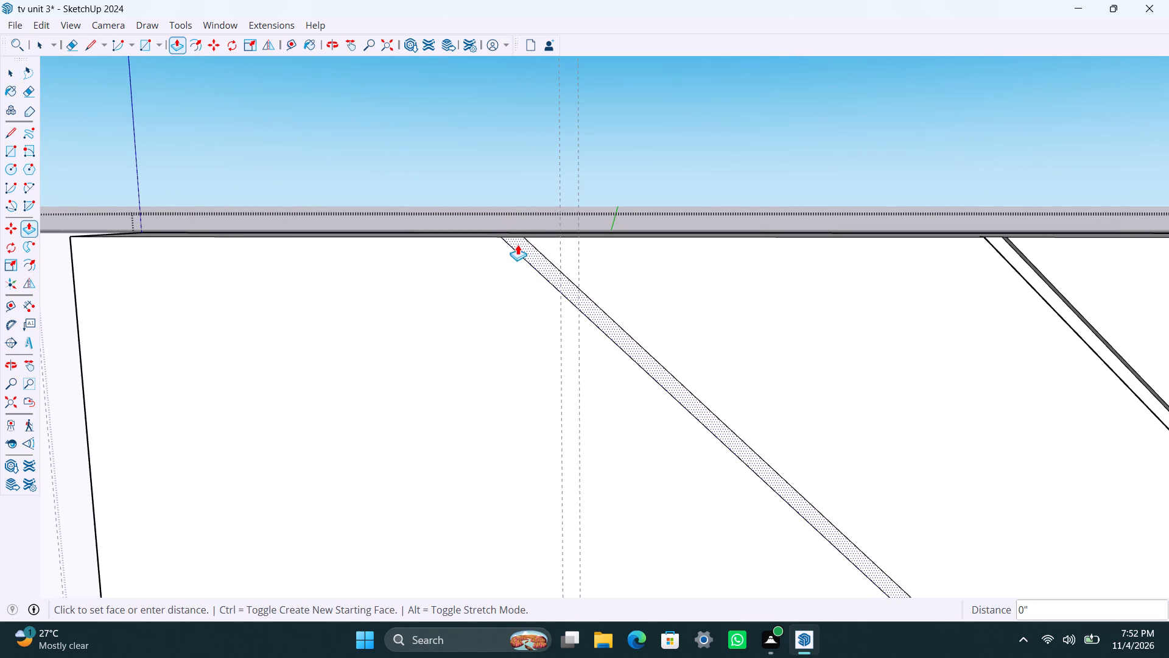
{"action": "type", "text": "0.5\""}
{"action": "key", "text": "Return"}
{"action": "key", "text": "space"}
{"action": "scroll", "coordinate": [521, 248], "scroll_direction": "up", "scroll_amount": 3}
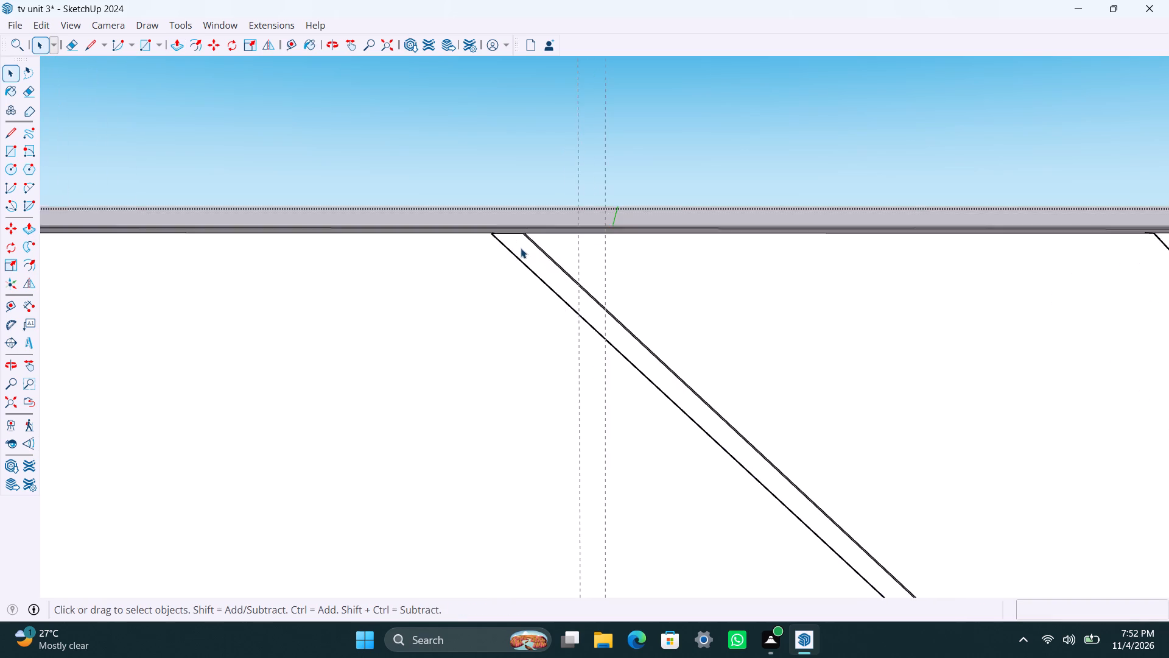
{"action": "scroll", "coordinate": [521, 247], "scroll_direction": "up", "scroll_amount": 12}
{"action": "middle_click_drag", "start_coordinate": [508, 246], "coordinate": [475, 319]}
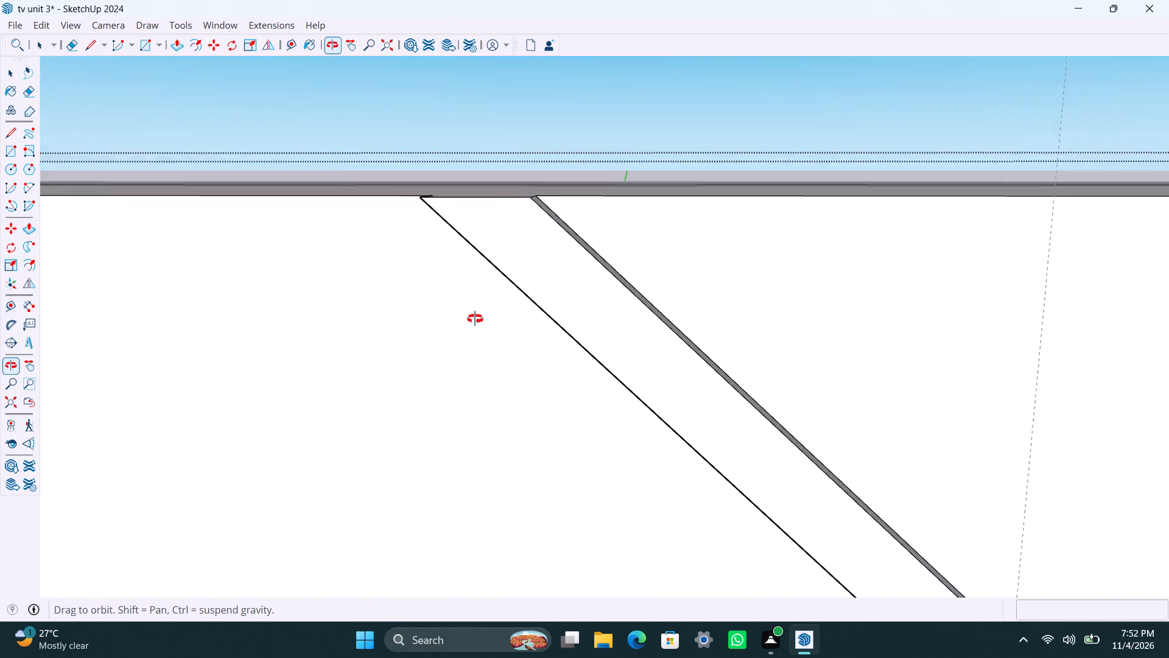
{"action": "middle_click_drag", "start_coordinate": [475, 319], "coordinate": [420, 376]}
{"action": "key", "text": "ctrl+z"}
Push the third diagonal strip on the central panel inward by 0.5".
{"action": "left_click", "coordinate": [532, 232]}
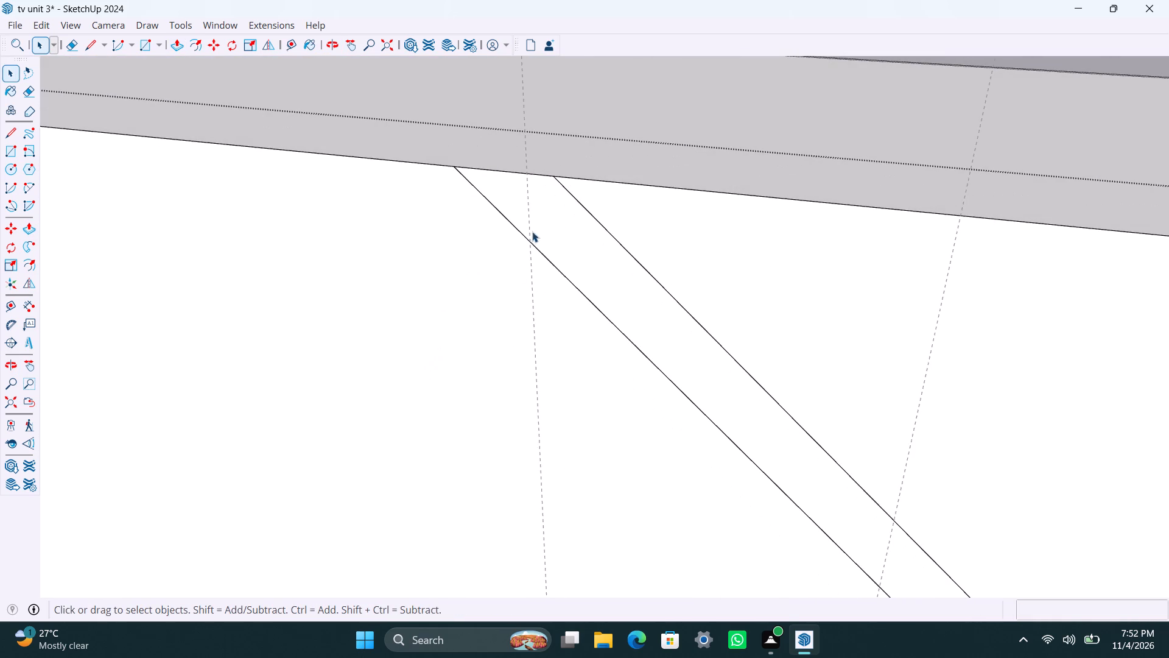
{"action": "key", "text": "p"}
{"action": "left_click", "coordinate": [544, 225]}
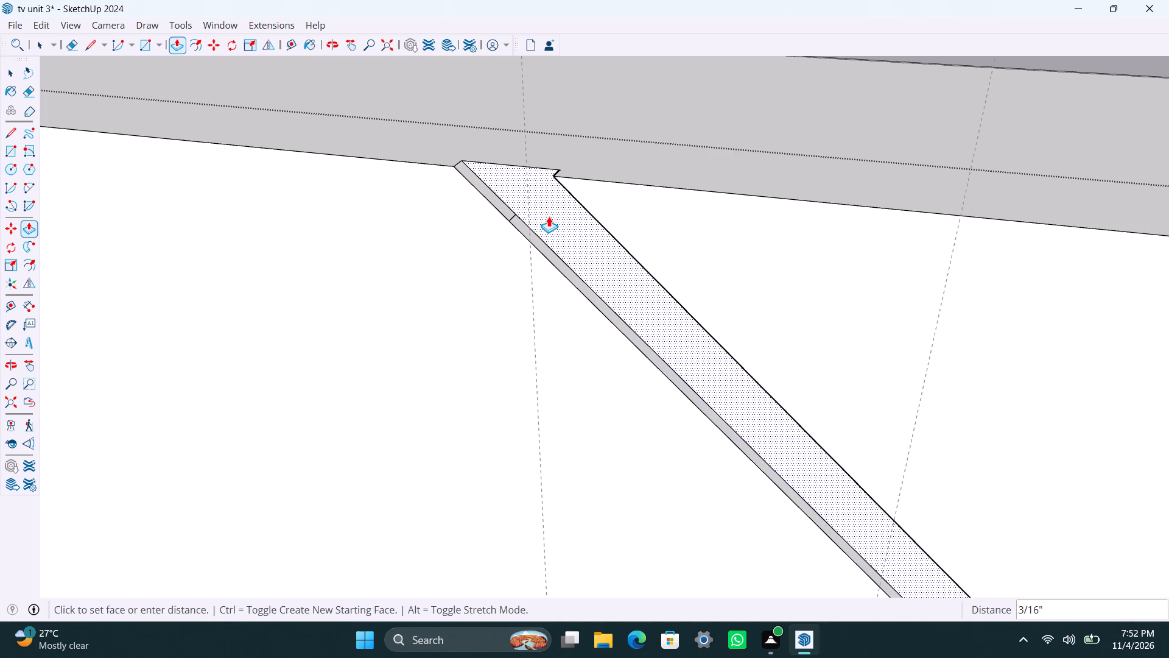
{"action": "type", "text": "0.5\""}
{"action": "key", "text": "Return"}
{"action": "key", "text": "space"}
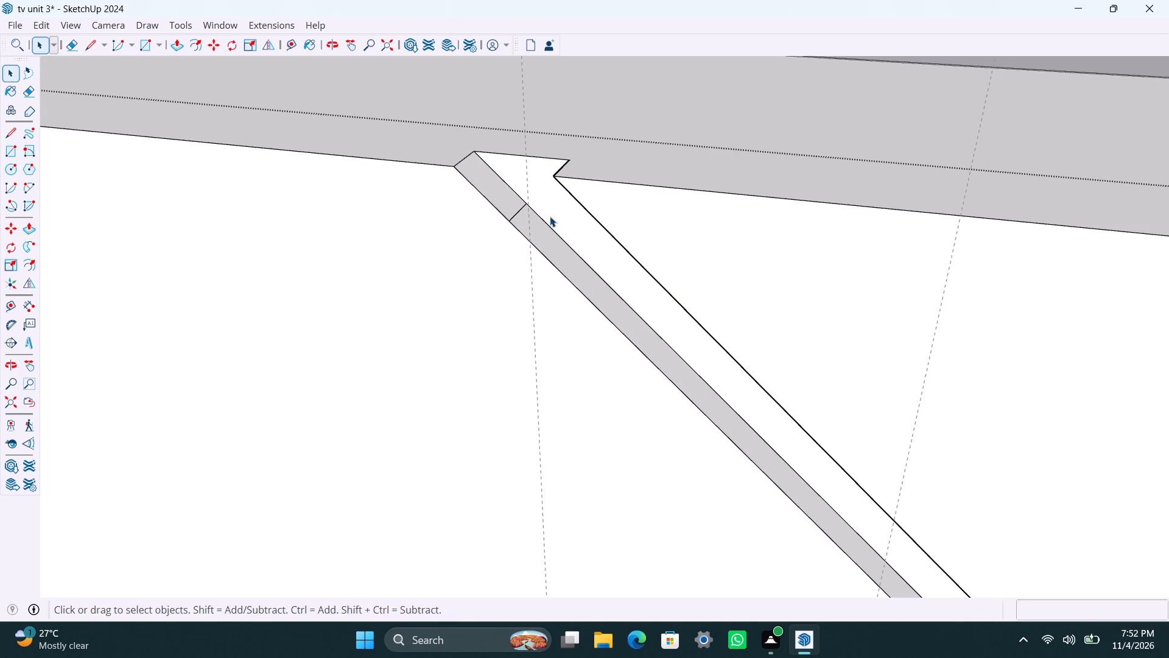
Draw a fourth diagonal about 9' long from the panel's upper corner opposite the grooves down to its far side edge.
{"action": "scroll", "coordinate": [423, 288], "scroll_direction": "down", "scroll_amount": 20}
{"action": "scroll", "coordinate": [423, 288], "scroll_direction": "down", "scroll_amount": 14}
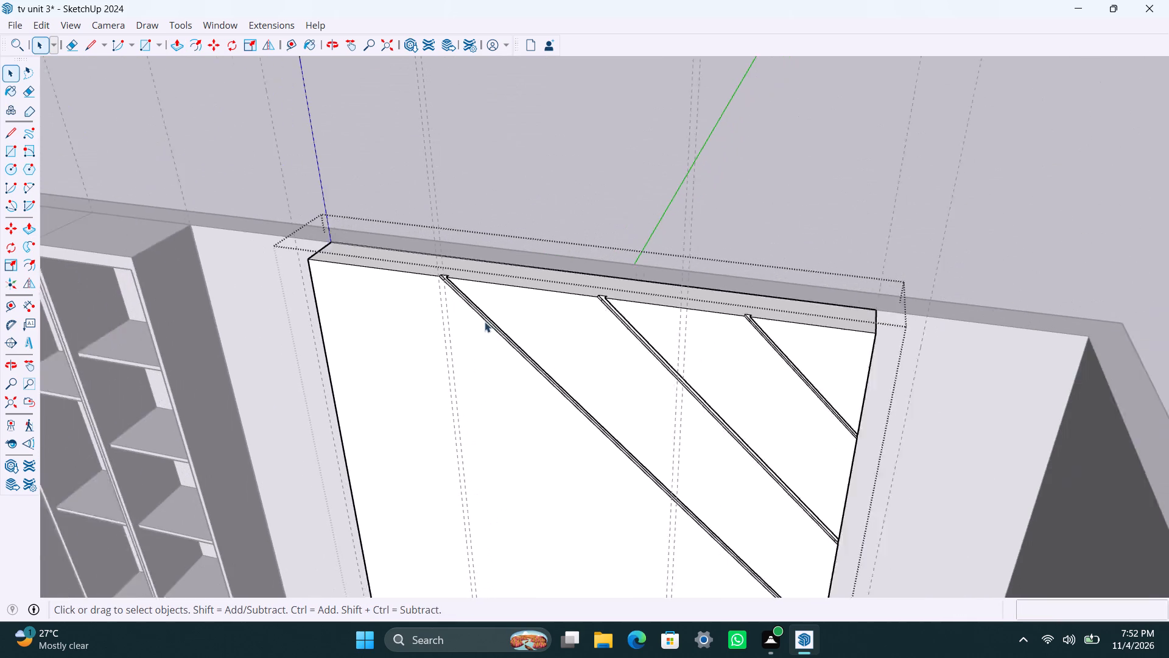
{"action": "middle_click_drag", "start_coordinate": [521, 463], "coordinate": [686, 314], "text": "shift"}
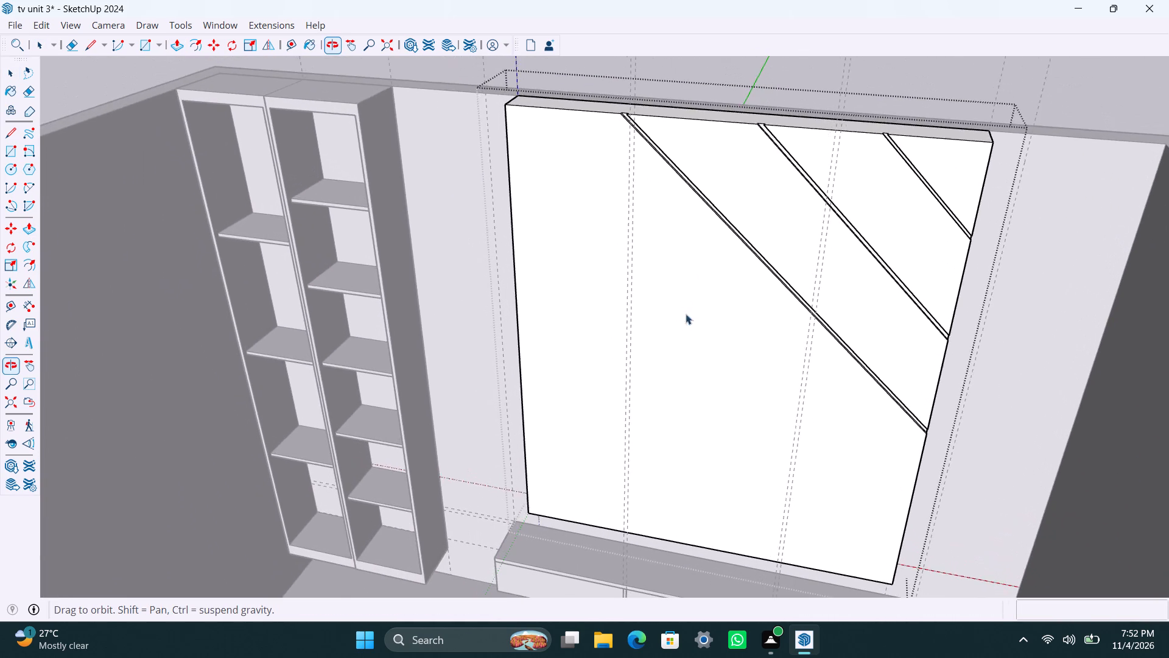
{"action": "middle_click_drag", "start_coordinate": [686, 314], "coordinate": [686, 313], "text": "shift"}
{"action": "scroll", "coordinate": [631, 412], "scroll_direction": "down", "scroll_amount": 4}
{"action": "middle_click_drag", "start_coordinate": [628, 438], "coordinate": [652, 365]}
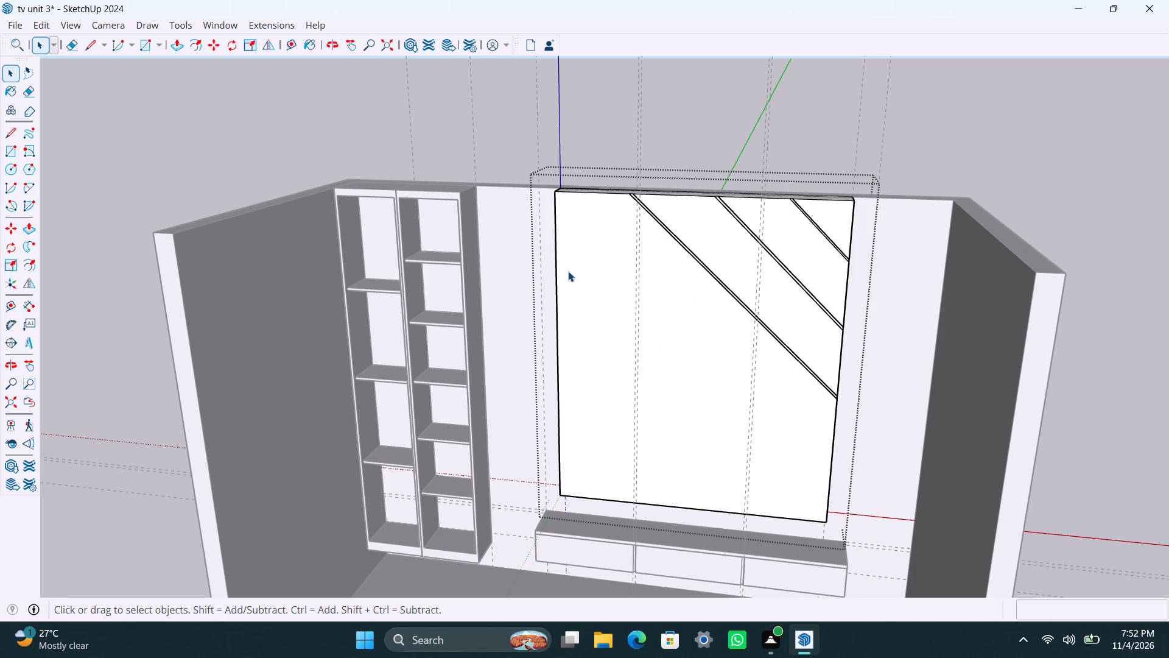
{"action": "scroll", "coordinate": [577, 227], "scroll_direction": "up", "scroll_amount": 1}
{"action": "key", "text": "l"}
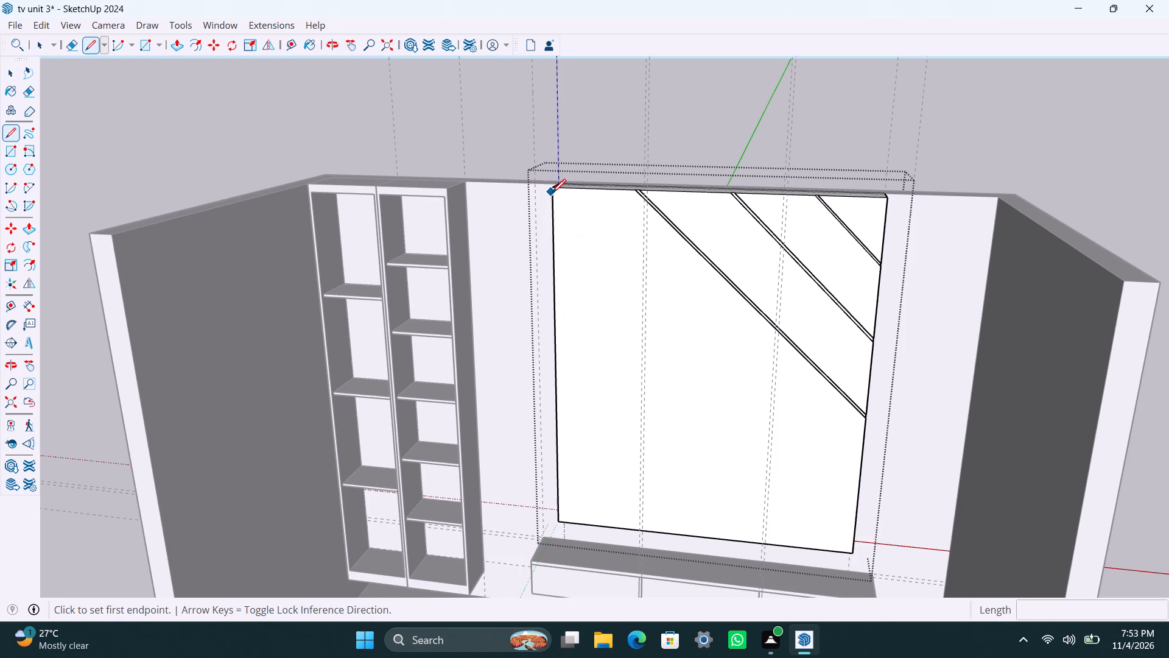
{"action": "left_click", "coordinate": [554, 188]}
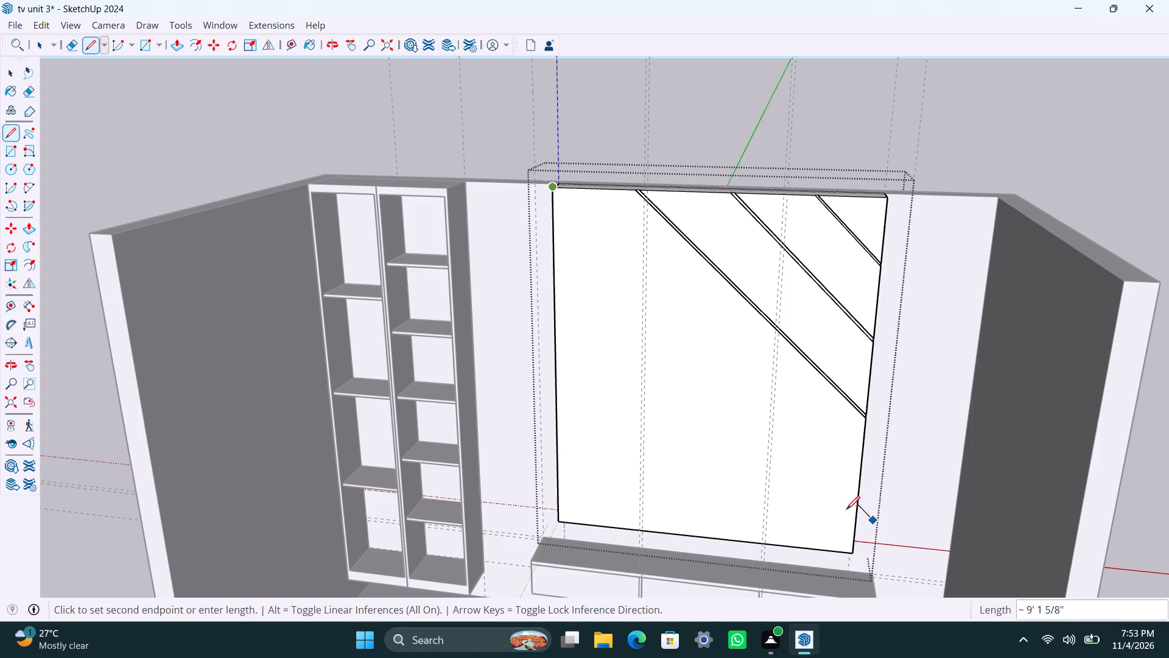
{"action": "left_click", "coordinate": [859, 505]}
{"action": "key", "text": "space"}
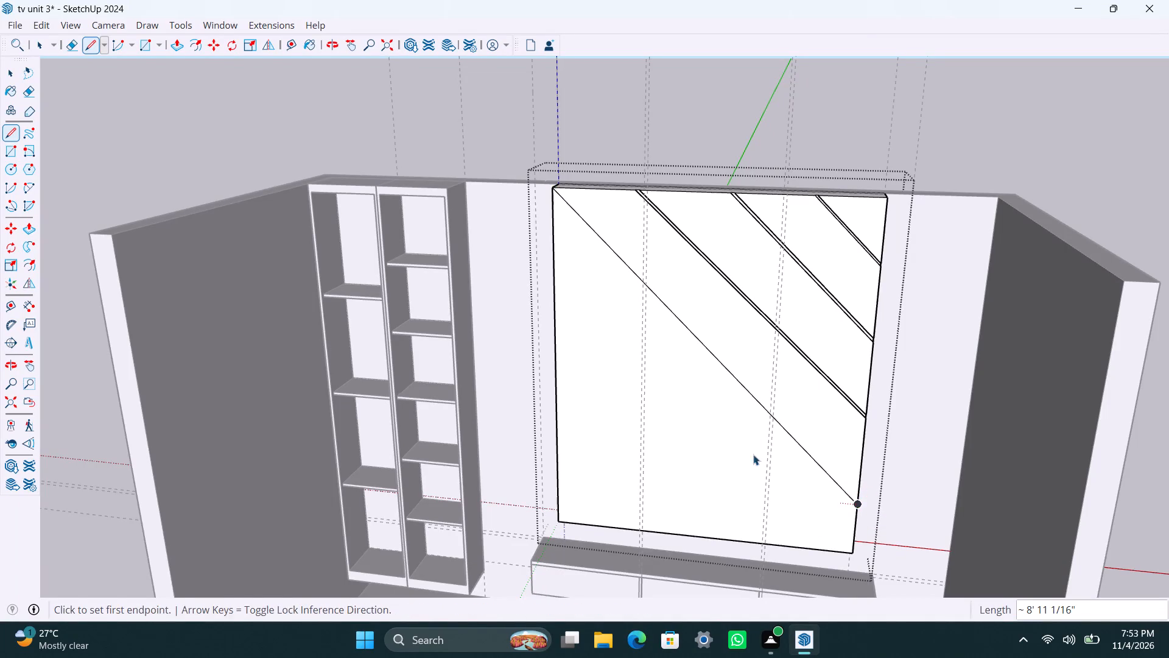
Copy the fourth diagonal 18 mm perpendicular to itself, away from the existing grooves.
{"action": "left_click", "coordinate": [741, 382]}
{"action": "key", "text": "m"}
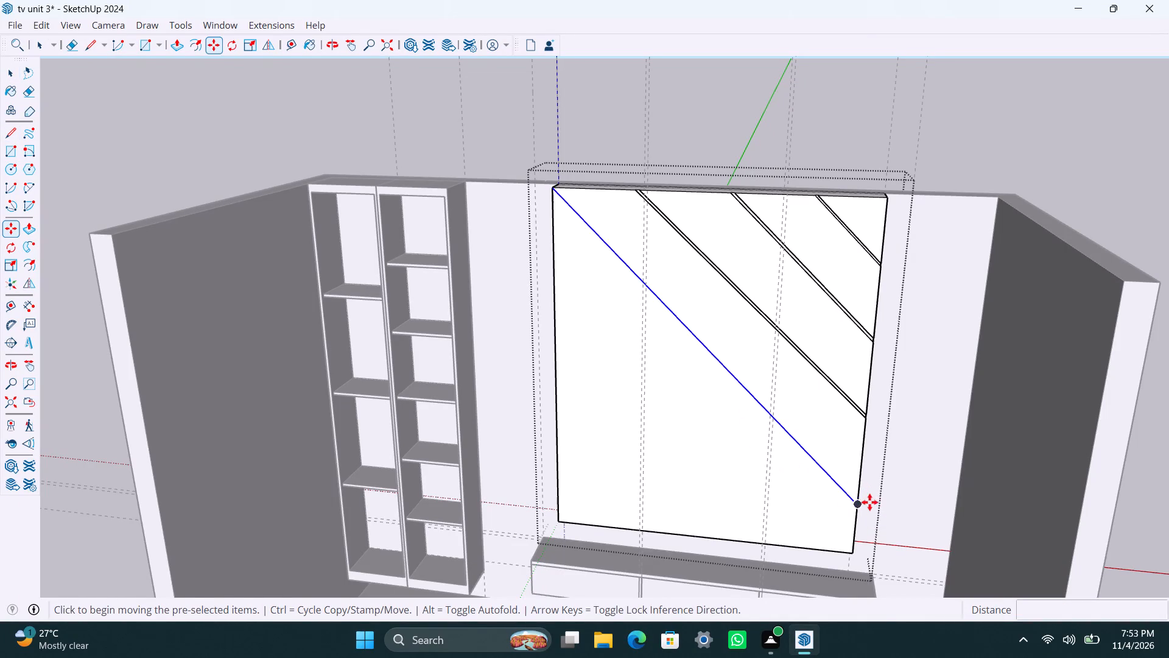
{"action": "left_click", "coordinate": [857, 503]}
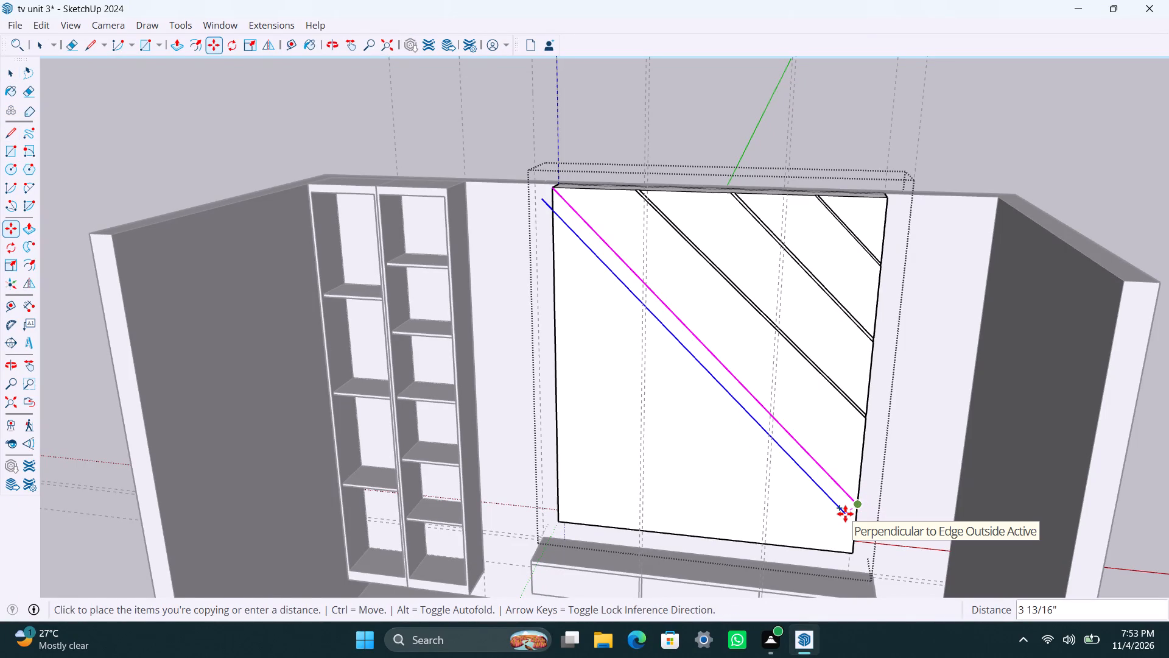
{"action": "type", "text": "18mm"}
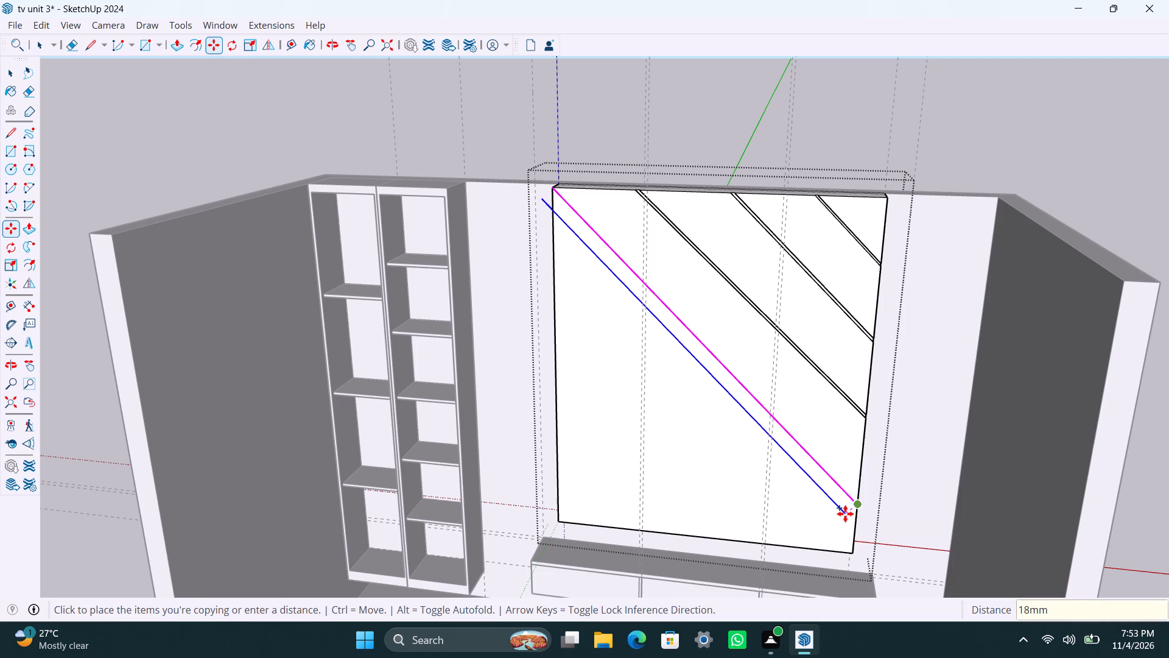
{"action": "key", "text": "Return"}
{"action": "key", "text": "space"}
Draw a short line extending the copied fourth diagonal's lower end to the panel's side edge.
{"action": "scroll", "coordinate": [857, 517], "scroll_direction": "up", "scroll_amount": 8}
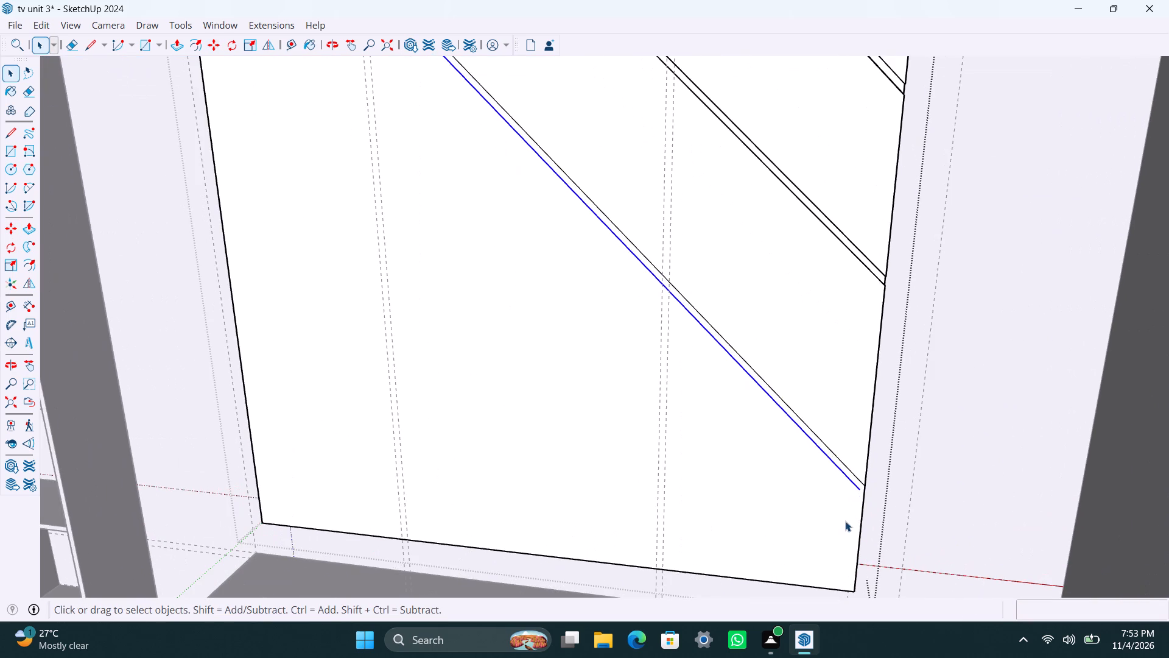
{"action": "key", "text": "l"}
{"action": "scroll", "coordinate": [849, 510], "scroll_direction": "up", "scroll_amount": 10}
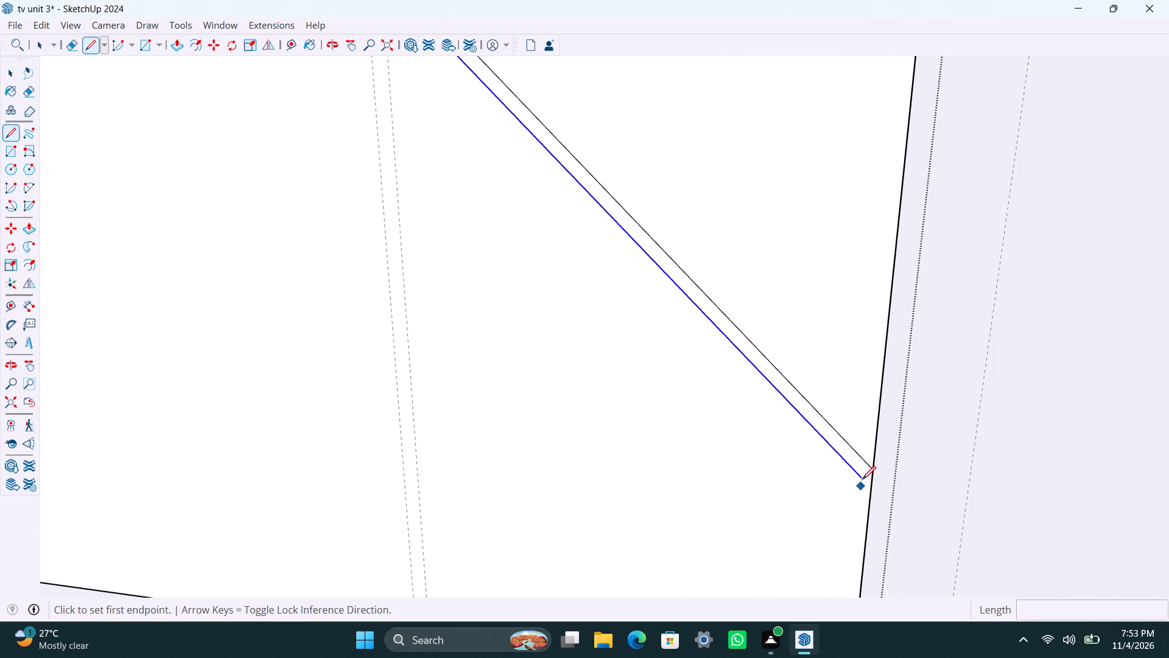
{"action": "left_click", "coordinate": [862, 477]}
{"action": "left_click", "coordinate": [869, 491]}
{"action": "key", "text": "space"}
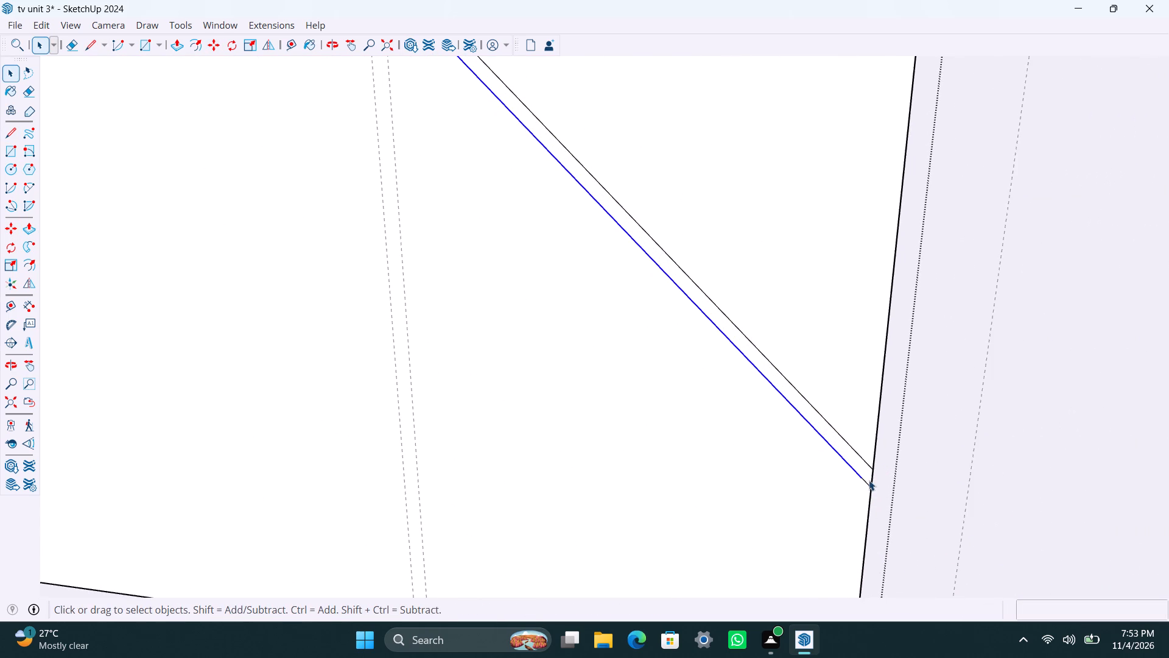
Delete the piece of the copied fourth diagonal that overhangs the panel's upper corner.
{"action": "scroll", "coordinate": [761, 502], "scroll_direction": "down", "scroll_amount": 20}
{"action": "scroll", "coordinate": [761, 502], "scroll_direction": "down", "scroll_amount": 2}
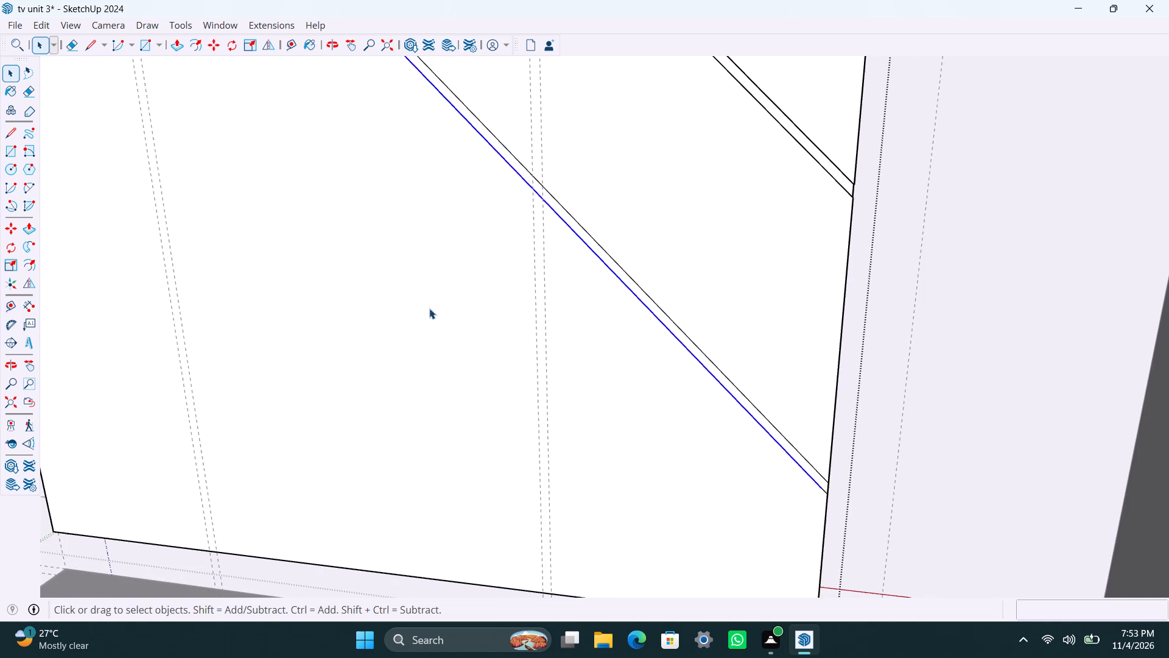
{"action": "scroll", "coordinate": [471, 309], "scroll_direction": "down", "scroll_amount": 11}
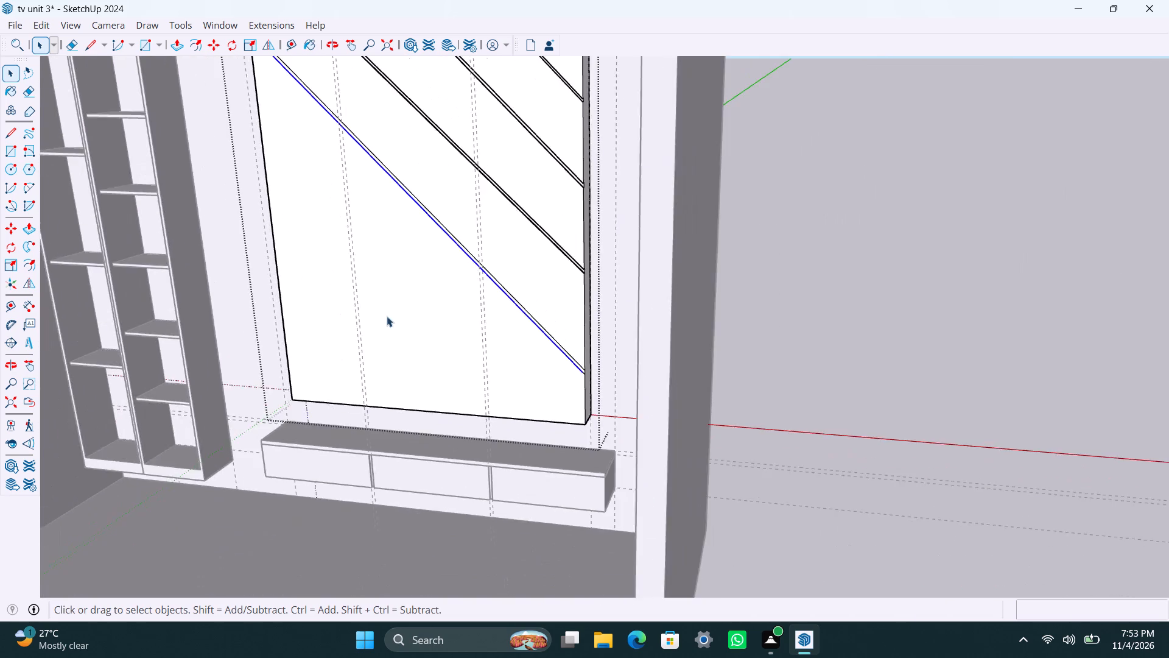
{"action": "middle_click_drag", "start_coordinate": [395, 322], "coordinate": [662, 468], "text": "shift"}
{"action": "scroll", "coordinate": [557, 238], "scroll_direction": "up", "scroll_amount": 14}
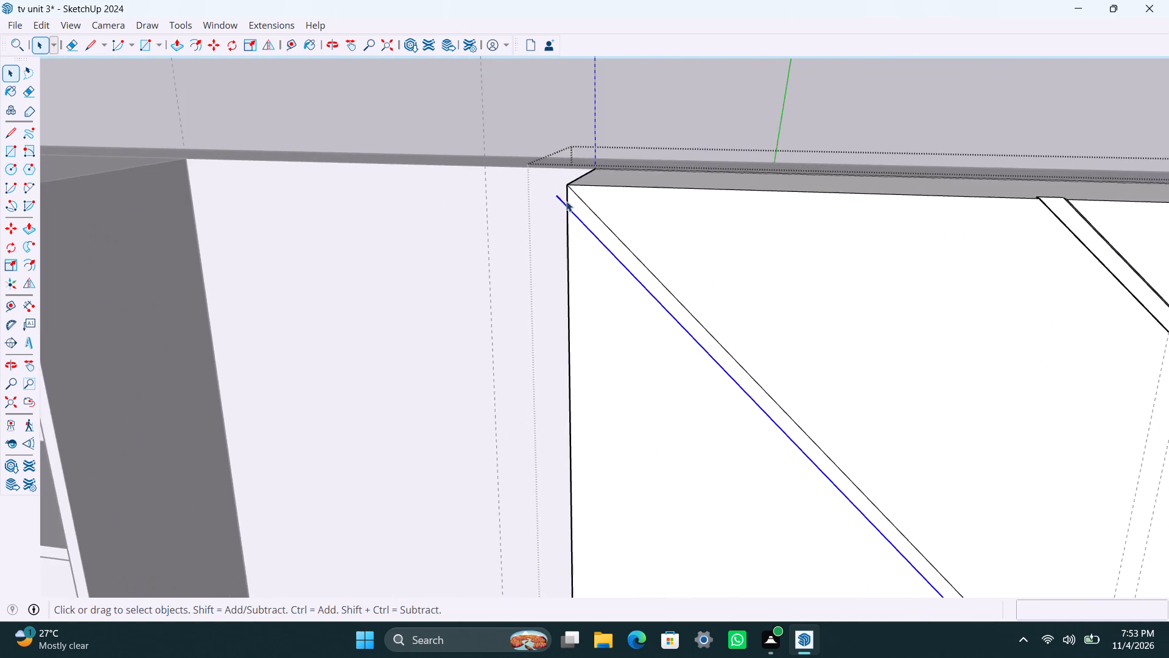
{"action": "scroll", "coordinate": [566, 201], "scroll_direction": "up", "scroll_amount": 3}
{"action": "left_click", "coordinate": [564, 201]}
{"action": "left_click", "coordinate": [563, 205]}
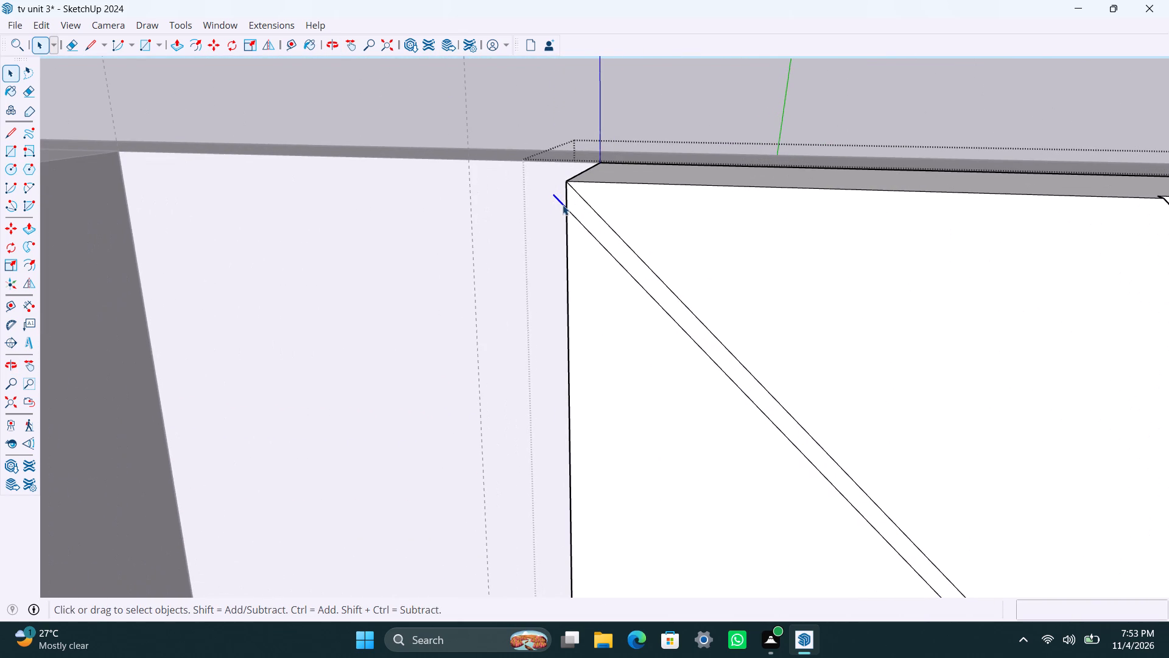
{"action": "key", "text": "Delete"}
Push the fourth diagonal strip on the central panel inward by 0.5".
{"action": "left_click", "coordinate": [599, 232]}
{"action": "key", "text": "p"}
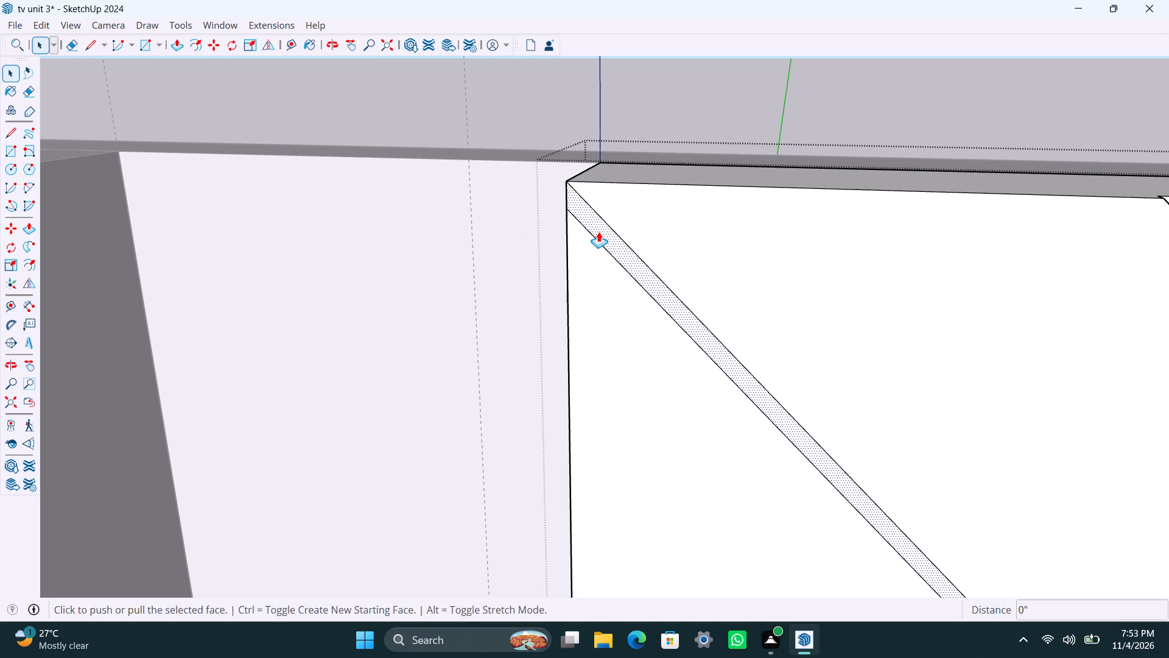
{"action": "left_click", "coordinate": [599, 232]}
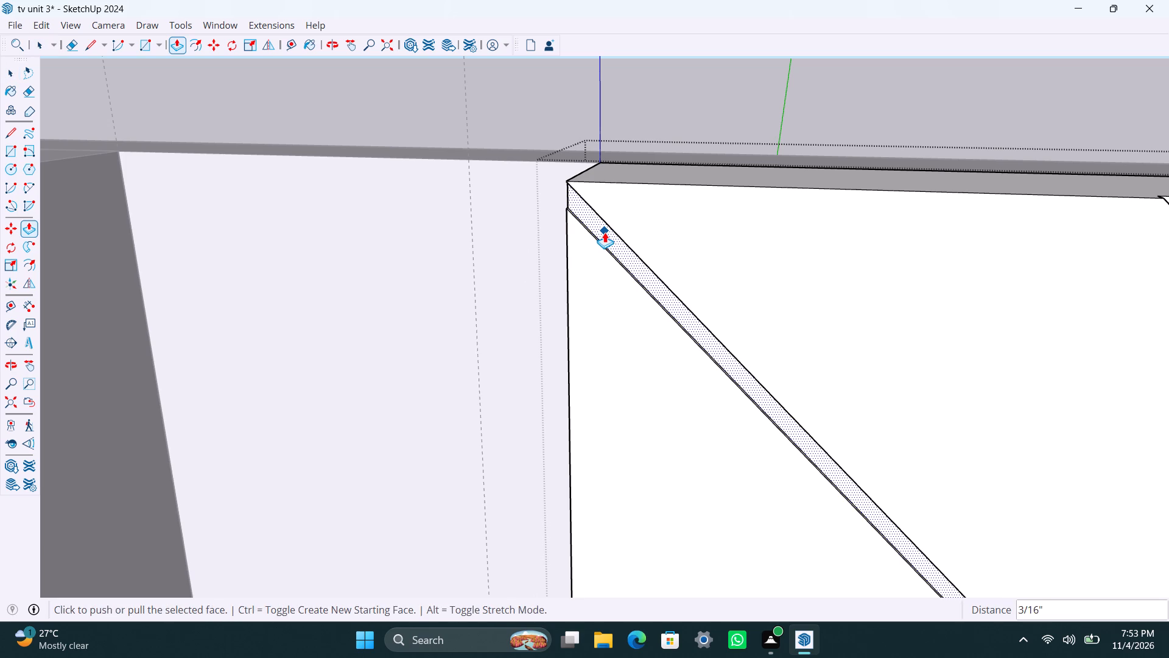
{"action": "type", "text": "0.5\""}
{"action": "key", "text": "Return"}
{"action": "key", "text": "space"}
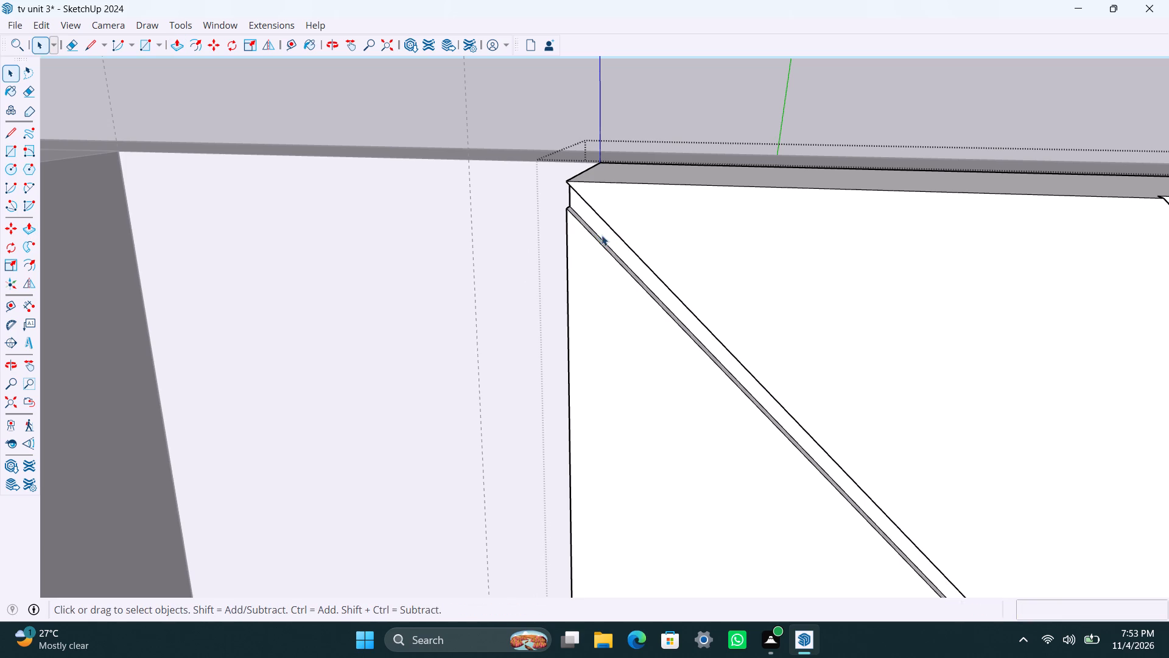
Draw a fifth diagonal about 7' 5" long from the panel's side edge nearest the shelving down to its bottom edge.
{"action": "scroll", "coordinate": [595, 301], "scroll_direction": "down", "scroll_amount": 20}
{"action": "scroll", "coordinate": [595, 301], "scroll_direction": "down", "scroll_amount": 10}
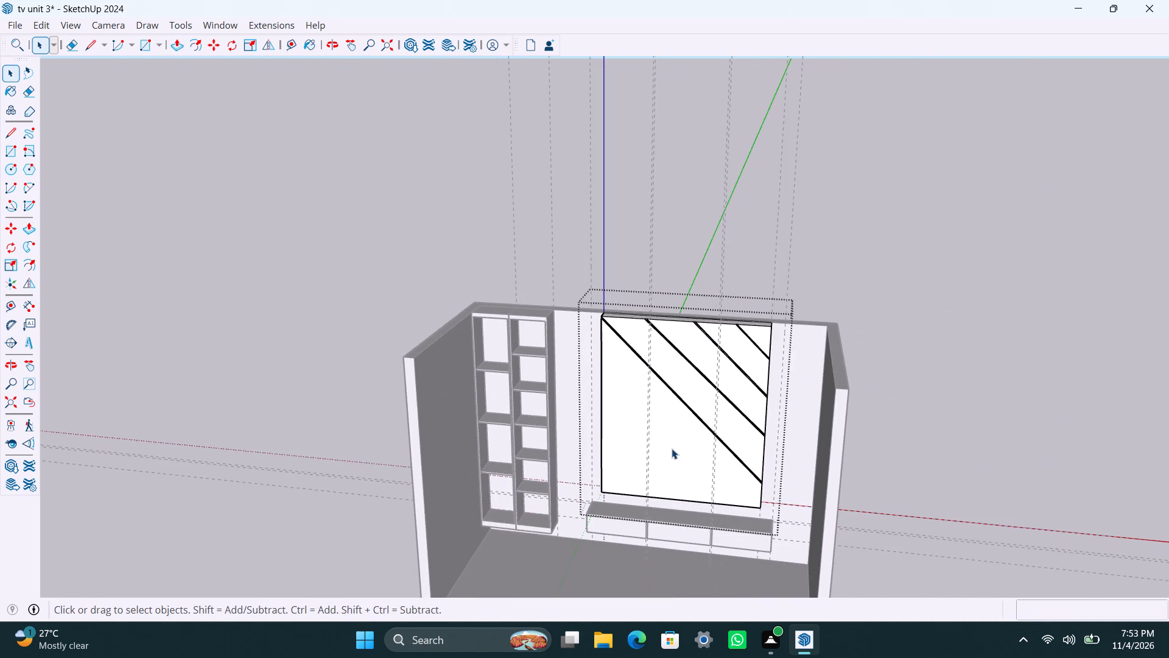
{"action": "middle_click_drag", "start_coordinate": [675, 448], "coordinate": [700, 366], "text": "shift"}
{"action": "scroll", "coordinate": [672, 363], "scroll_direction": "up", "scroll_amount": 7}
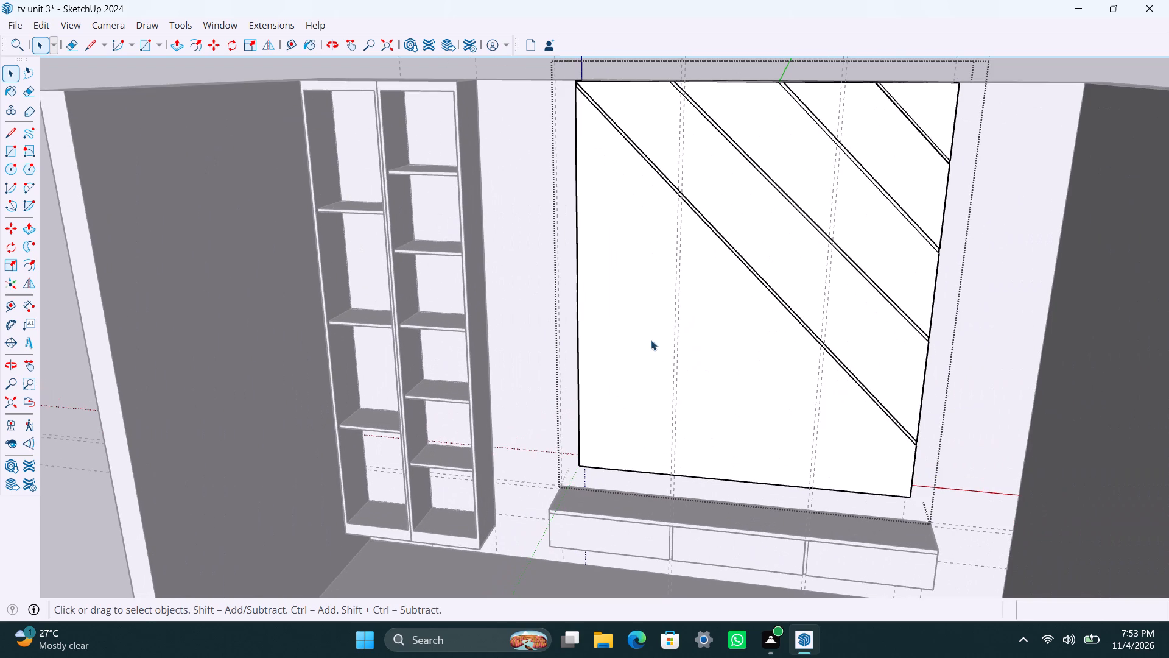
{"action": "key", "text": "l"}
{"action": "left_click_drag", "start_coordinate": [578, 193], "coordinate": [579, 210]}
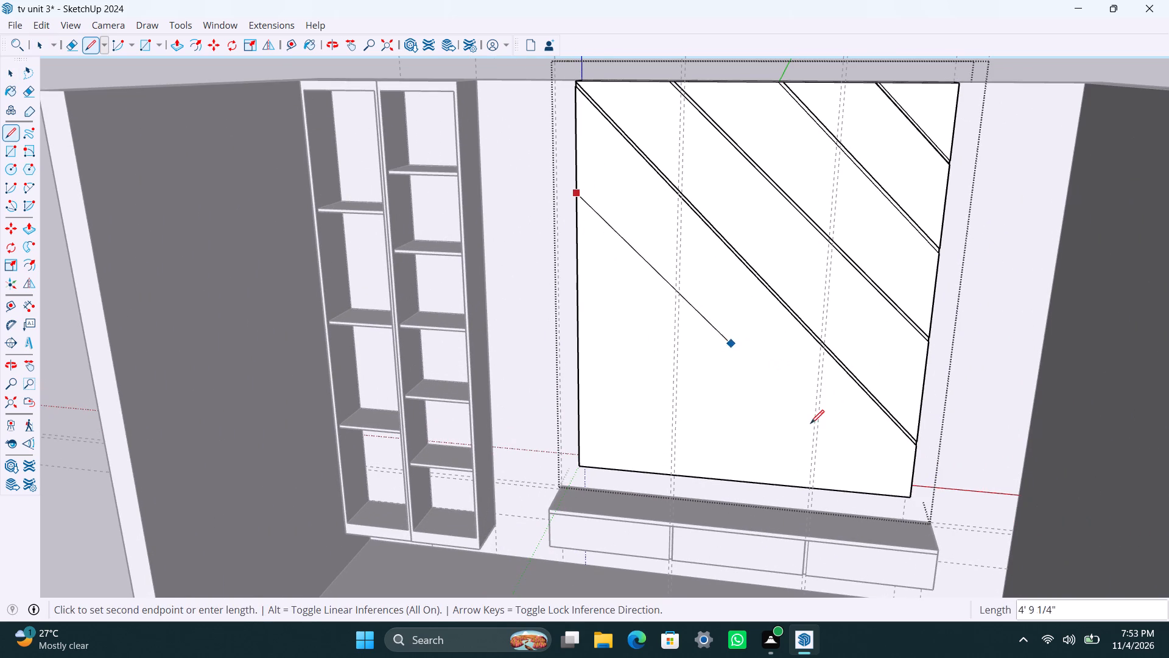
{"action": "left_click", "coordinate": [843, 488]}
{"action": "key", "text": "space"}
Copy the fifth diagonal 18 mm along the panel's bottom edge, towards the shelving side.
{"action": "left_click", "coordinate": [770, 412]}
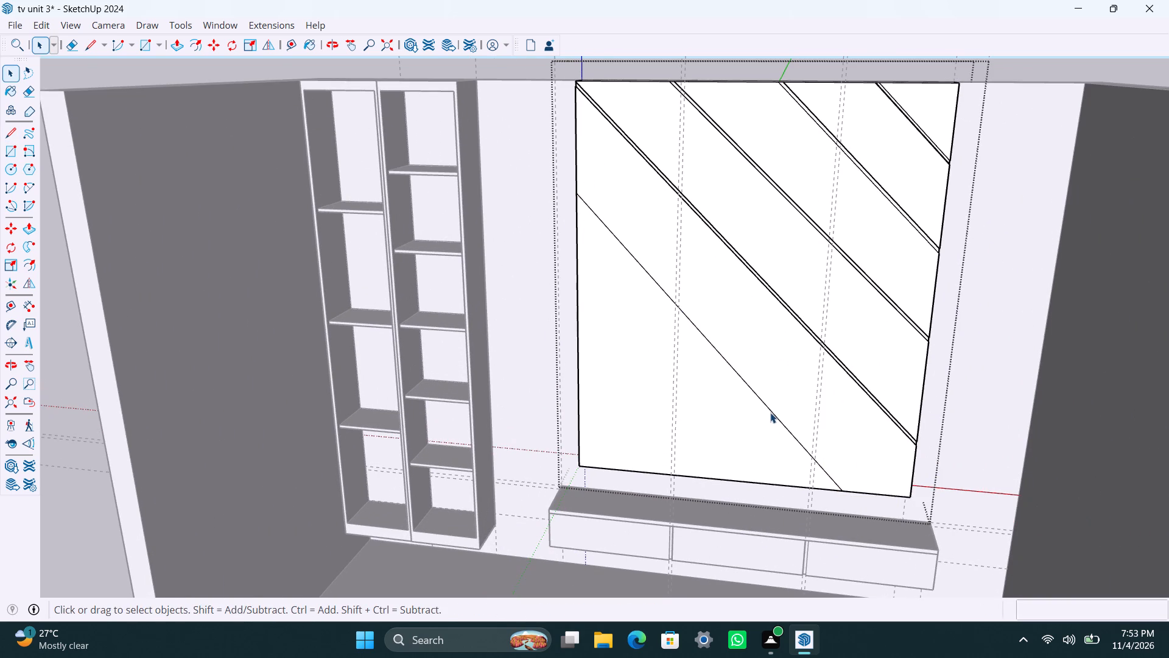
{"action": "key", "text": "m"}
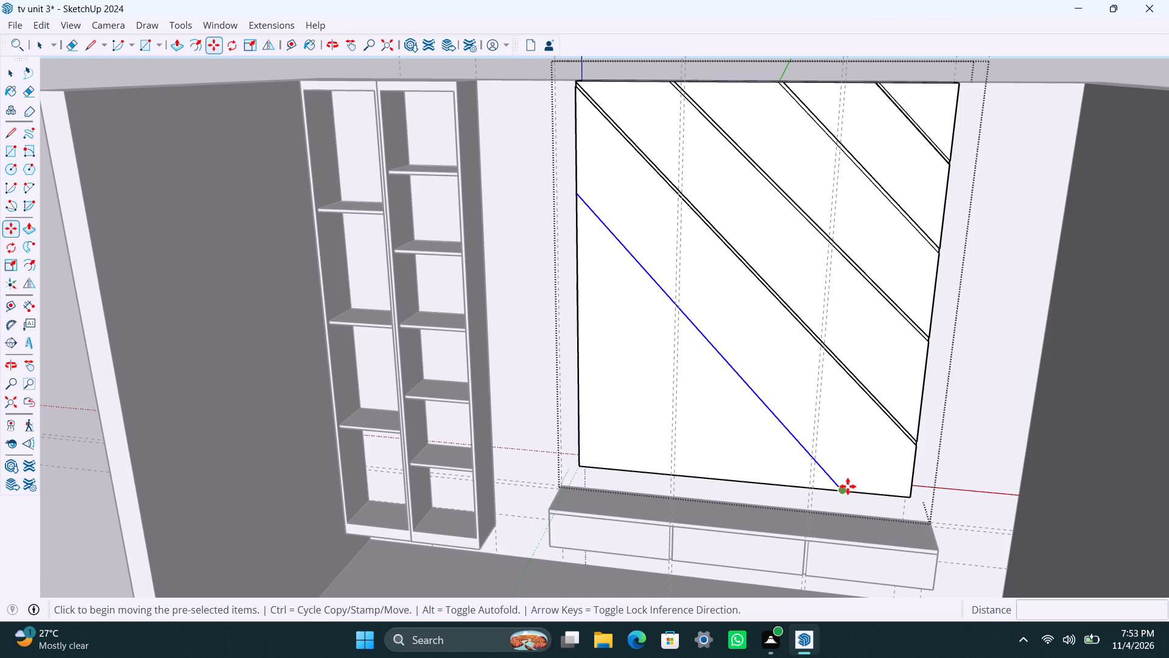
{"action": "left_click", "coordinate": [848, 487]}
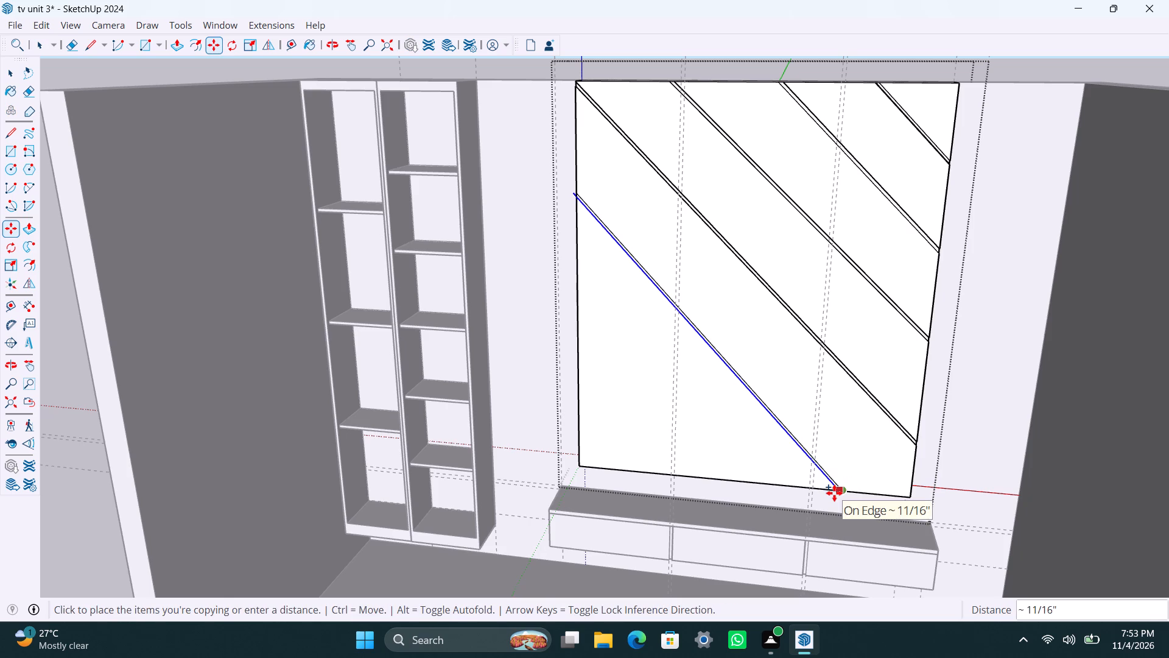
{"action": "type", "text": "18mm"}
{"action": "key", "text": "Return"}
{"action": "key", "text": "space"}
Delete the piece of the copied fifth diagonal that overhangs the panel's side edge near the shelving.
{"action": "scroll", "coordinate": [835, 489], "scroll_direction": "up", "scroll_amount": 11}
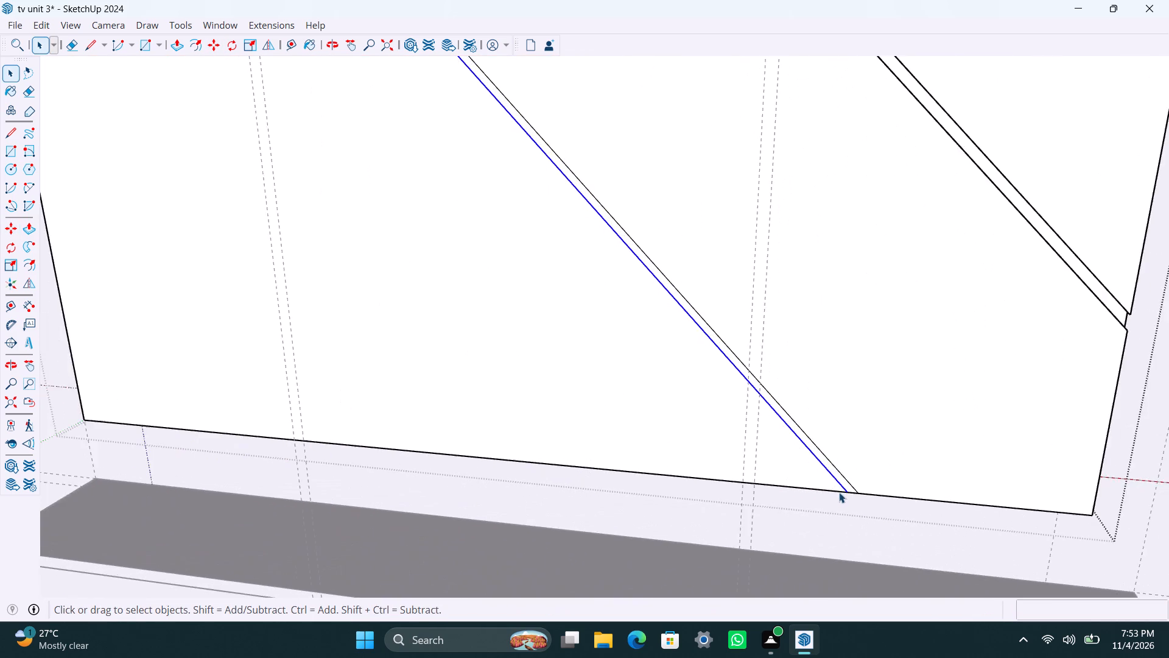
{"action": "scroll", "coordinate": [839, 492], "scroll_direction": "up", "scroll_amount": 3}
{"action": "scroll", "coordinate": [765, 457], "scroll_direction": "down", "scroll_amount": 19}
{"action": "middle_click_drag", "start_coordinate": [519, 298], "coordinate": [589, 384], "text": "shift"}
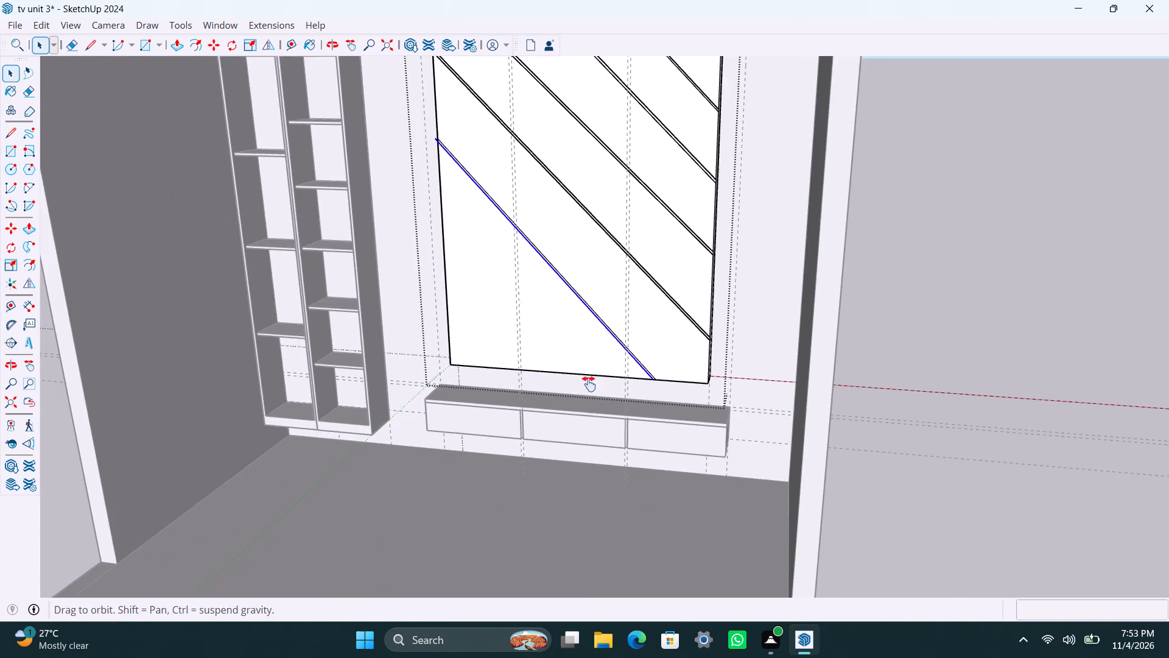
{"action": "middle_click_drag", "start_coordinate": [589, 384], "coordinate": [614, 417], "text": "shift"}
{"action": "scroll", "coordinate": [539, 305], "scroll_direction": "up", "scroll_amount": 14}
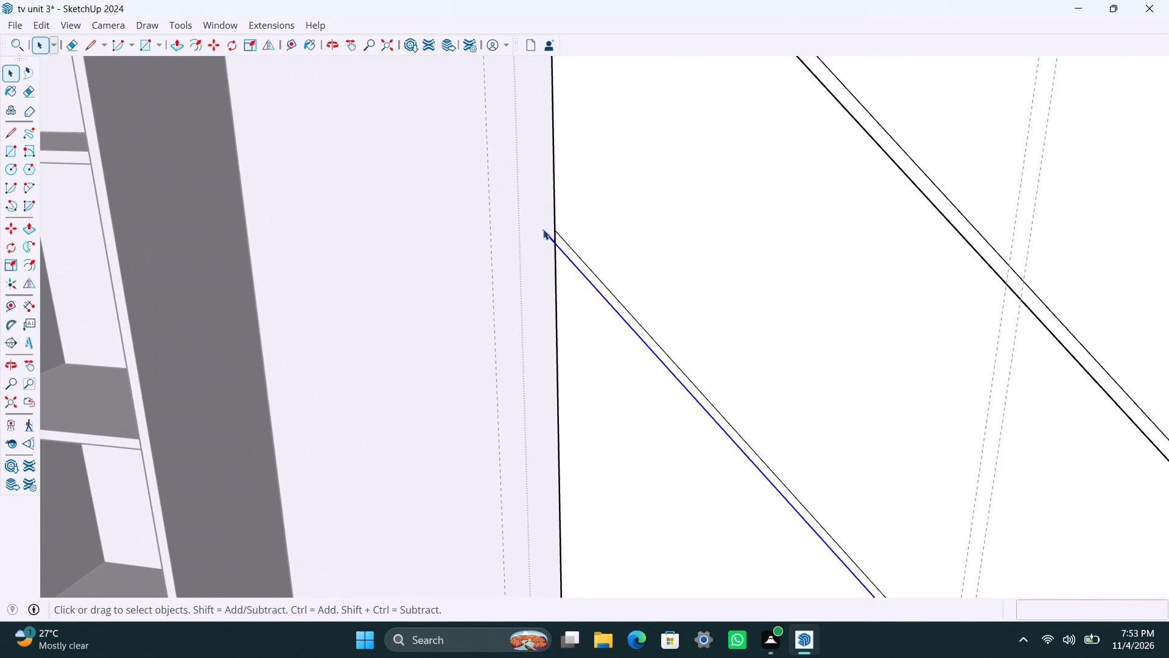
{"action": "left_click", "coordinate": [543, 229]}
{"action": "left_click", "coordinate": [549, 235]}
{"action": "key", "text": "Delete"}
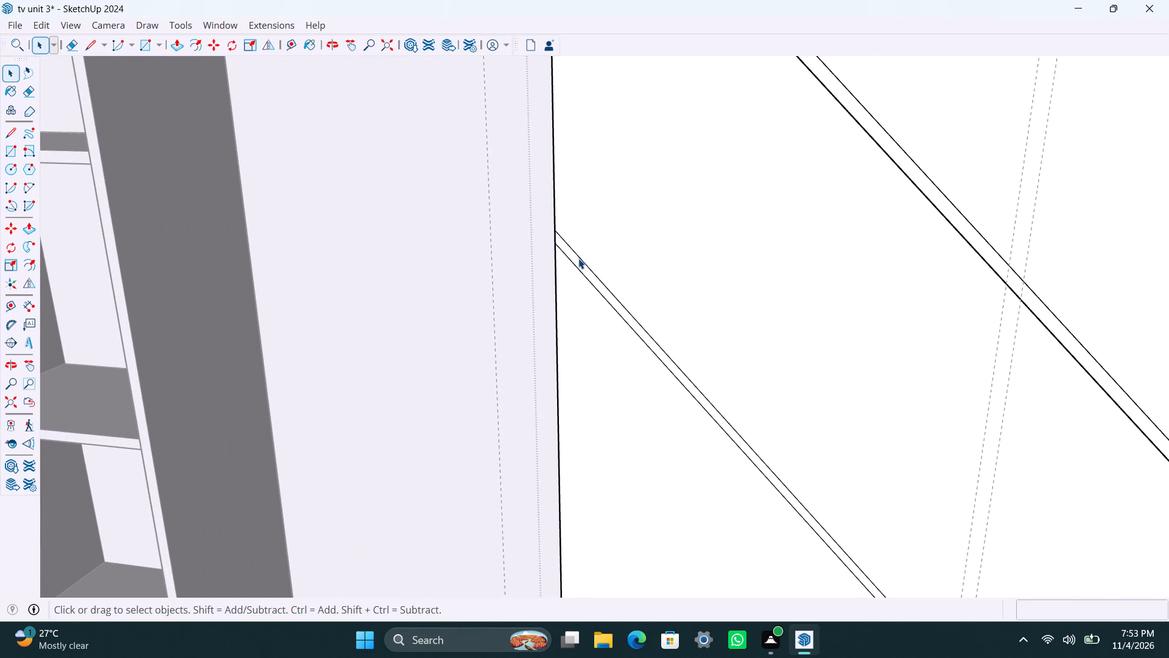
Push the fifth diagonal strip on the central panel inward by 0.5".
{"action": "left_click", "coordinate": [579, 261]}
{"action": "left_click", "coordinate": [583, 268]}
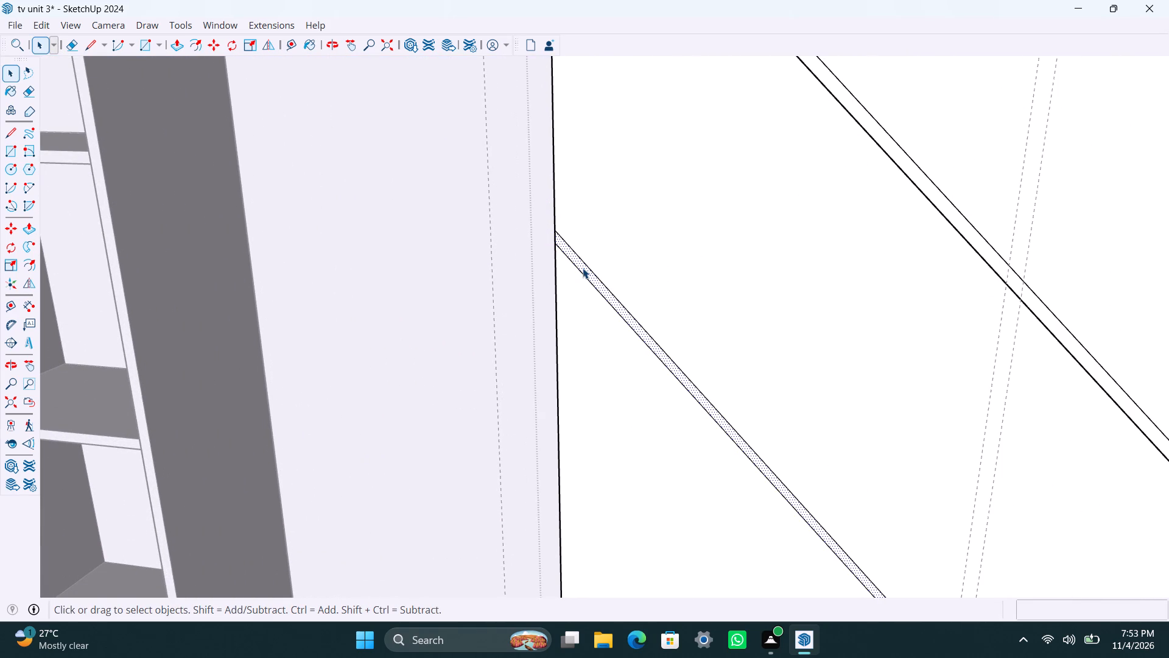
{"action": "key", "text": "p"}
{"action": "left_click", "coordinate": [583, 268]}
{"action": "key", "text": "ctrl+z"}
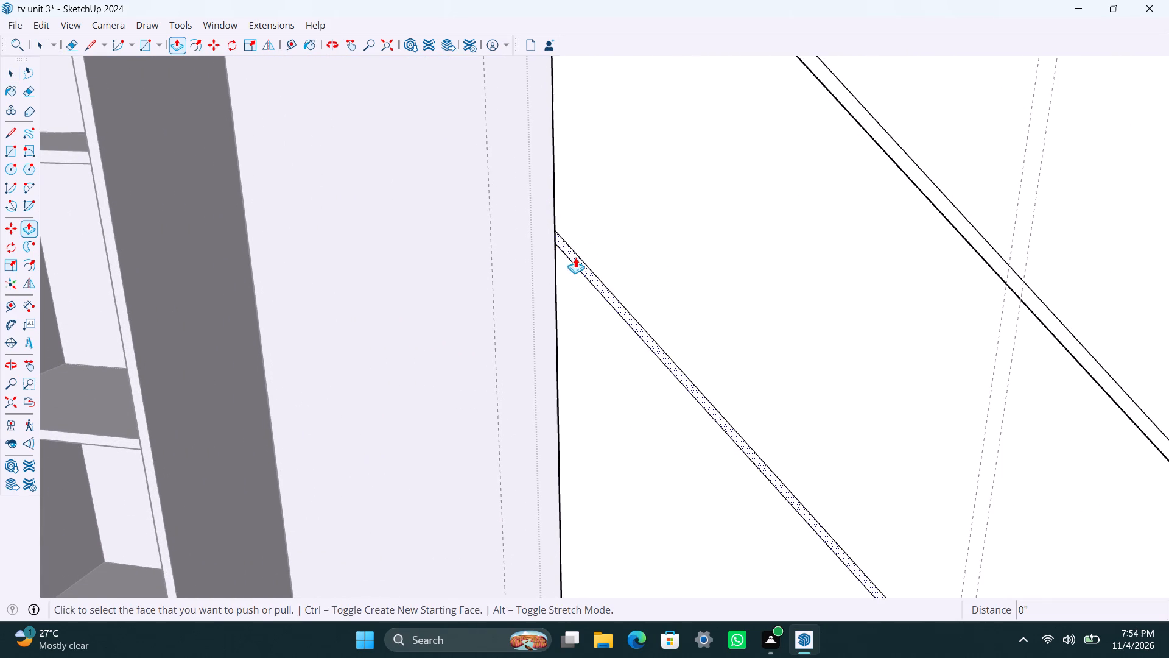
{"action": "scroll", "coordinate": [575, 255], "scroll_direction": "up", "scroll_amount": 7}
{"action": "left_click", "coordinate": [566, 248]}
{"action": "type", "text": "0.5\""}
{"action": "key", "text": "Return"}
{"action": "key", "text": "space"}
Draw a sixth diagonal about 4' 11" long below the fifth groove, from the panel's shelving-side edge to its bottom edge.
{"action": "scroll", "coordinate": [569, 265], "scroll_direction": "down", "scroll_amount": 5}
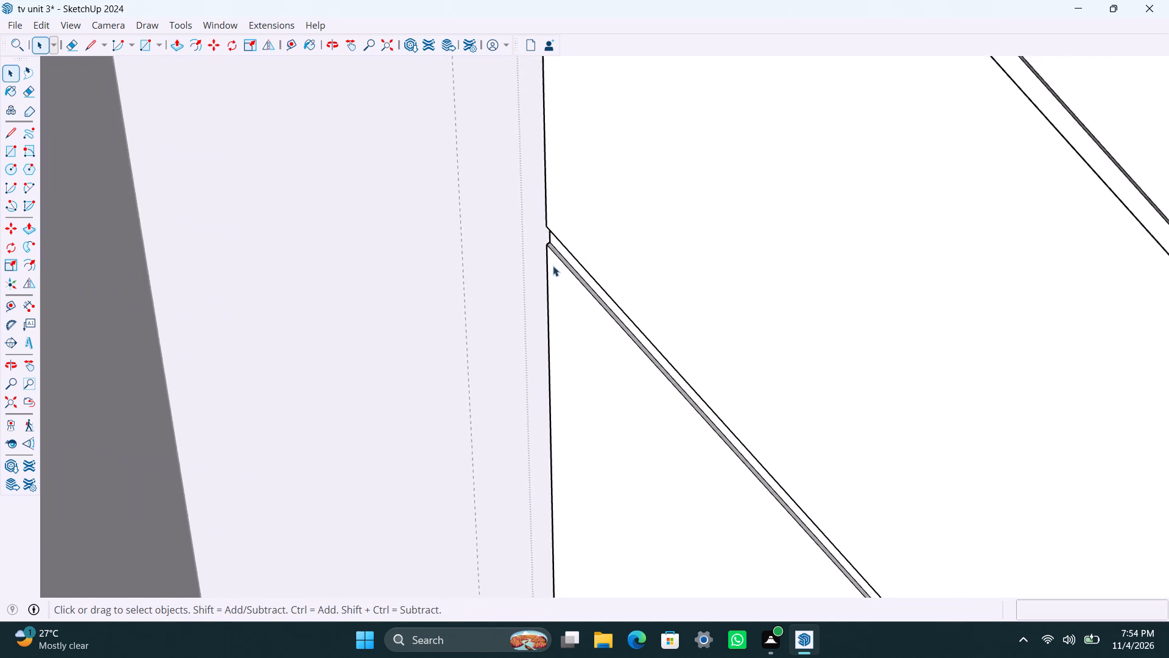
{"action": "scroll", "coordinate": [553, 266], "scroll_direction": "down", "scroll_amount": 14}
{"action": "scroll", "coordinate": [697, 236], "scroll_direction": "up", "scroll_amount": 9}
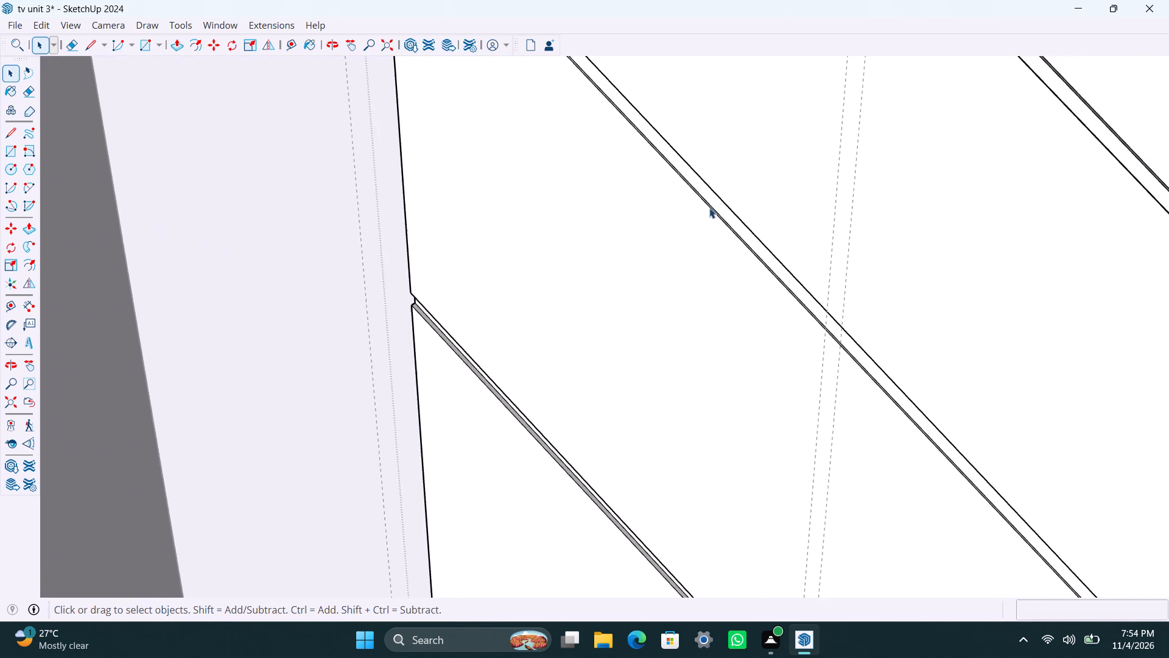
{"action": "scroll", "coordinate": [717, 199], "scroll_direction": "up", "scroll_amount": 5}
{"action": "scroll", "coordinate": [670, 247], "scroll_direction": "down", "scroll_amount": 20}
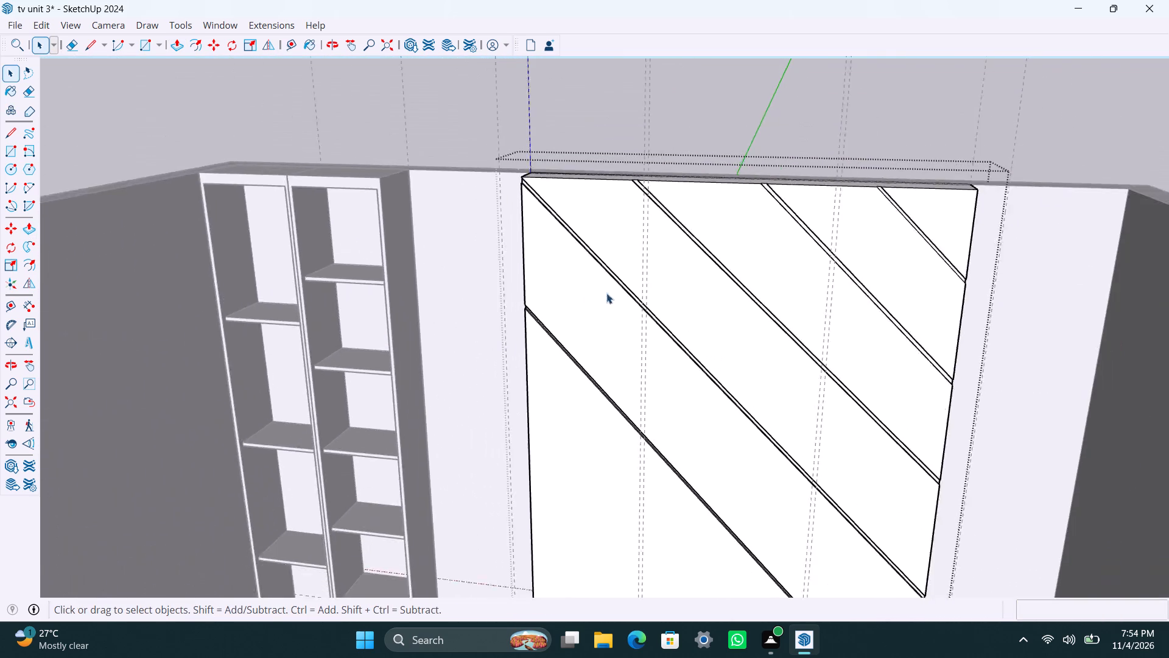
{"action": "scroll", "coordinate": [625, 331], "scroll_direction": "down", "scroll_amount": 4}
{"action": "middle_click_drag", "start_coordinate": [630, 333], "coordinate": [686, 218], "text": "shift"}
{"action": "scroll", "coordinate": [684, 278], "scroll_direction": "up", "scroll_amount": 4}
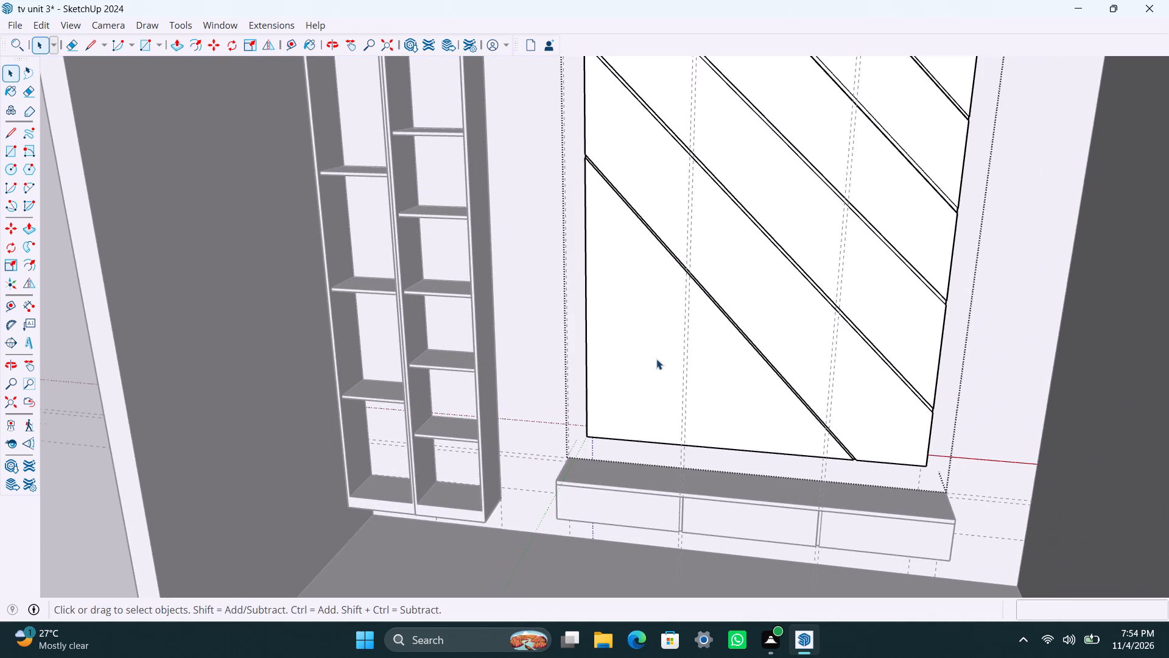
{"action": "scroll", "coordinate": [655, 381], "scroll_direction": "up", "scroll_amount": 2}
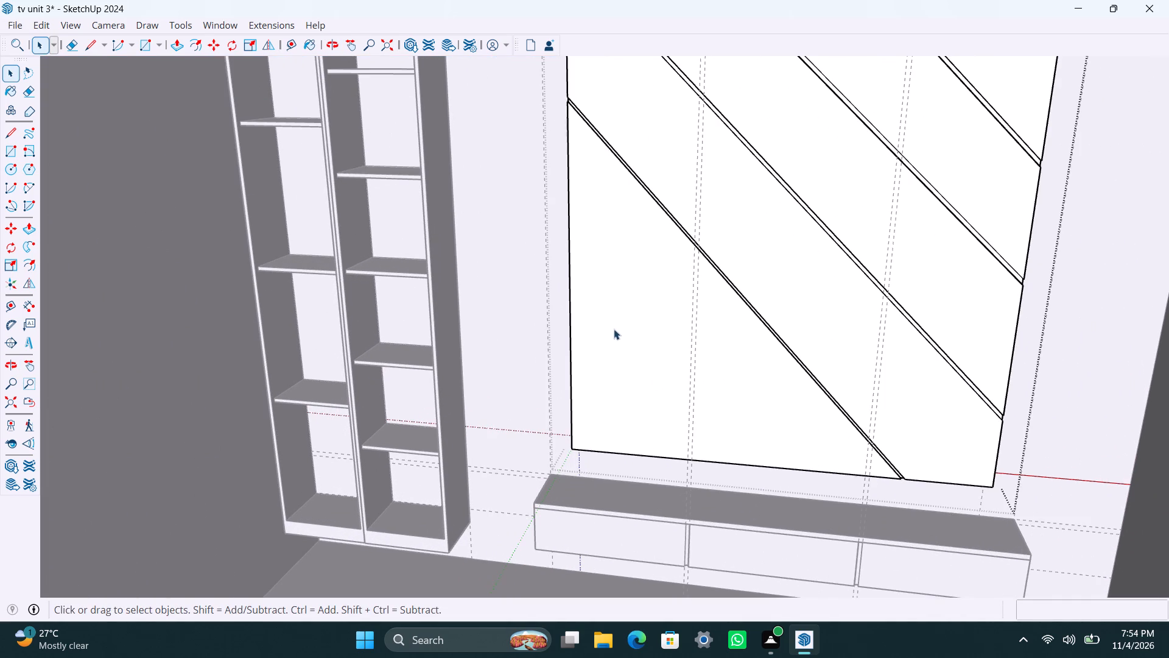
{"action": "key", "text": "l"}
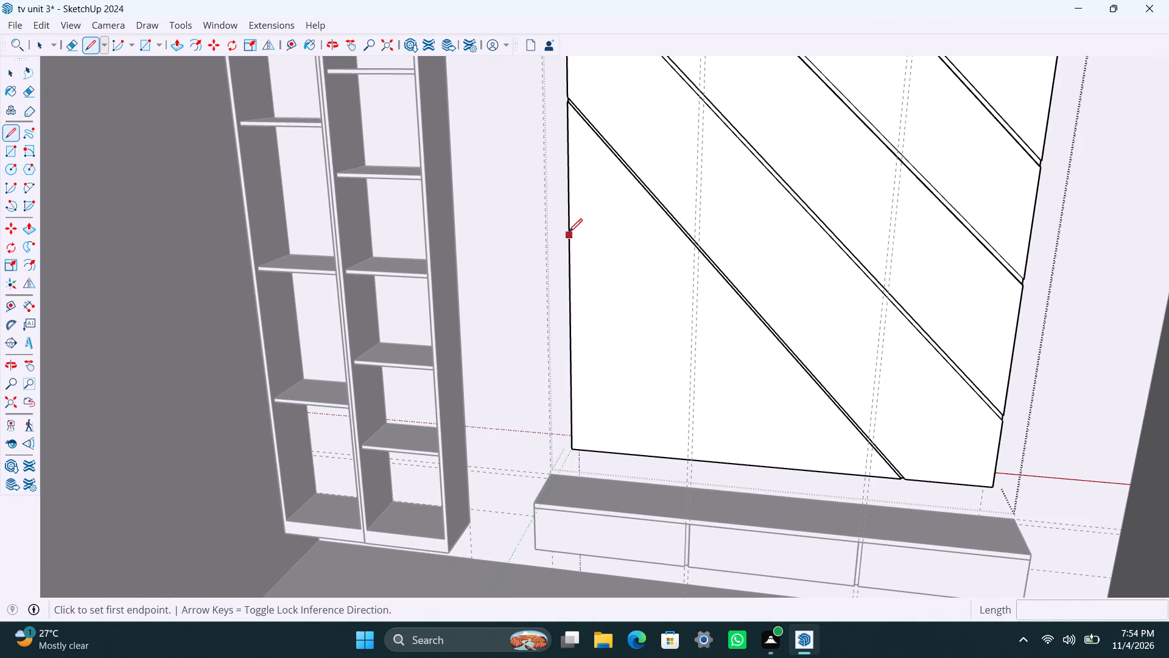
{"action": "left_click", "coordinate": [569, 232]}
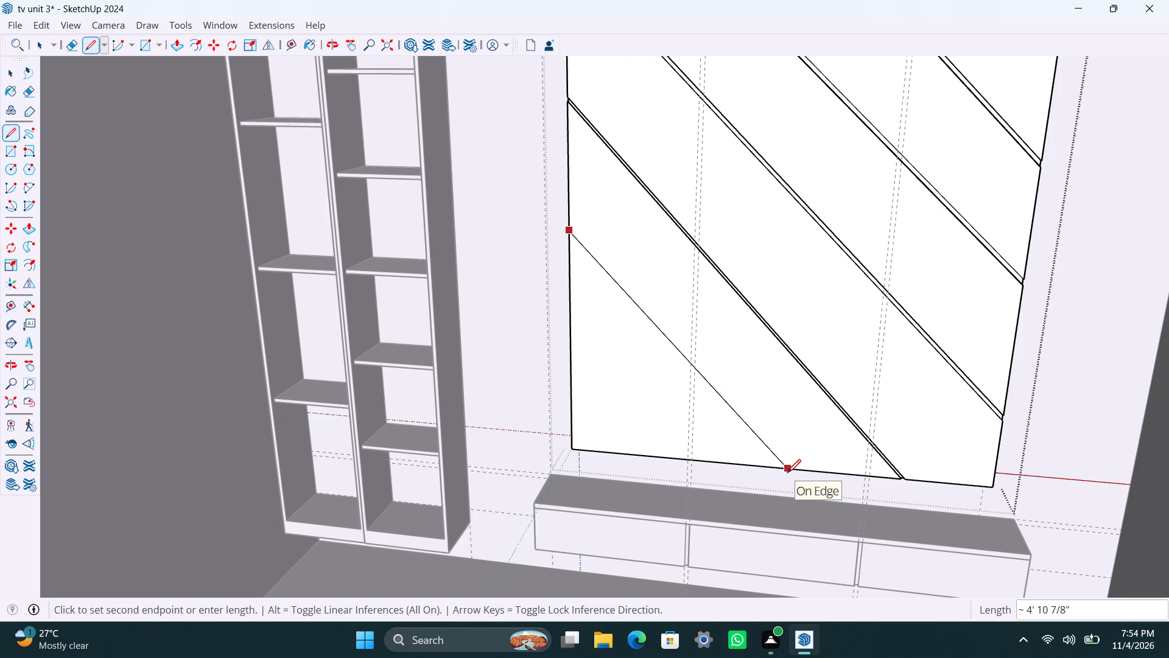
{"action": "left_click", "coordinate": [787, 473]}
{"action": "key", "text": "space"}
Copy the sixth diagonal 18 mm along the red axis, towards the shelving side.
{"action": "left_click", "coordinate": [717, 395]}
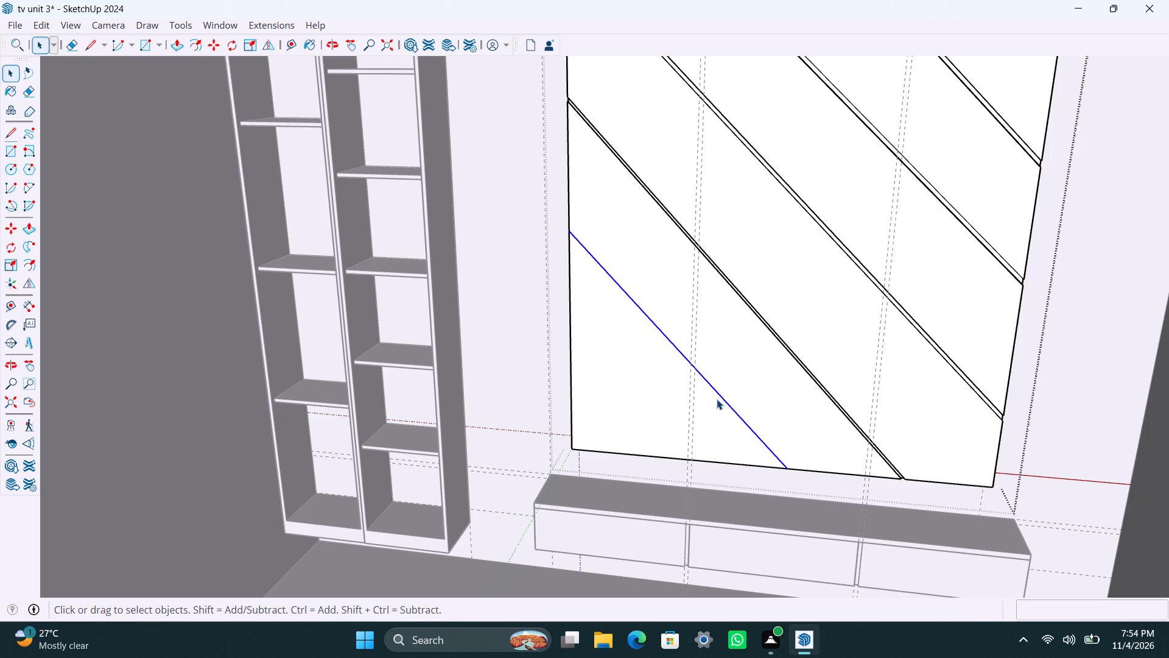
{"action": "key", "text": "m"}
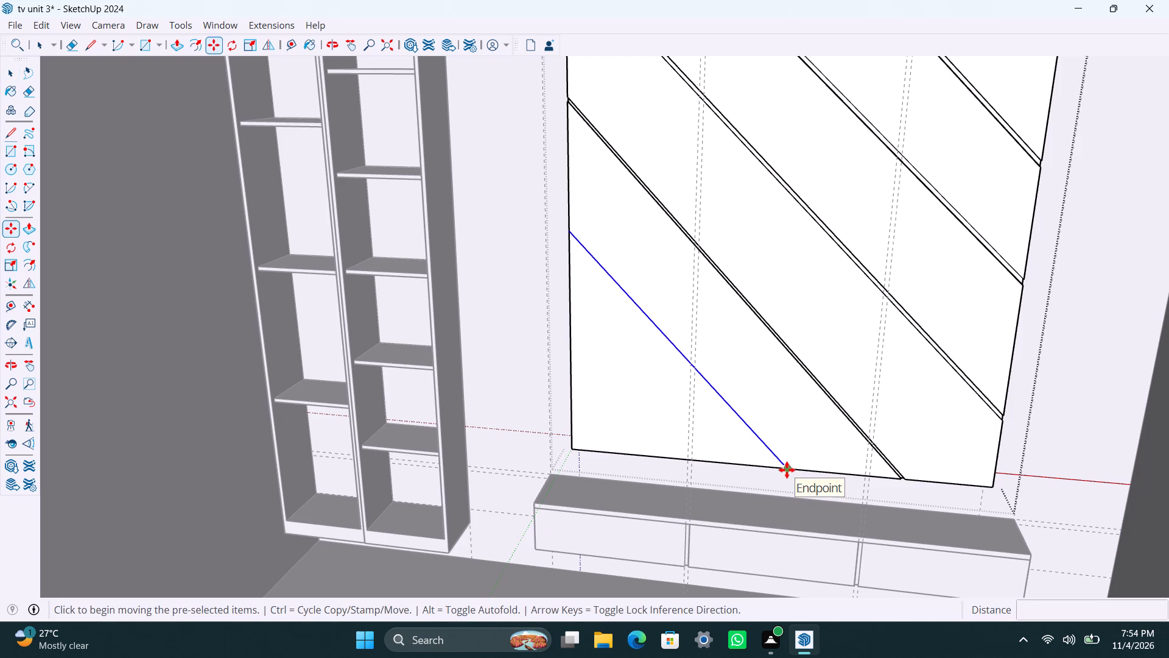
{"action": "left_click", "coordinate": [787, 471]}
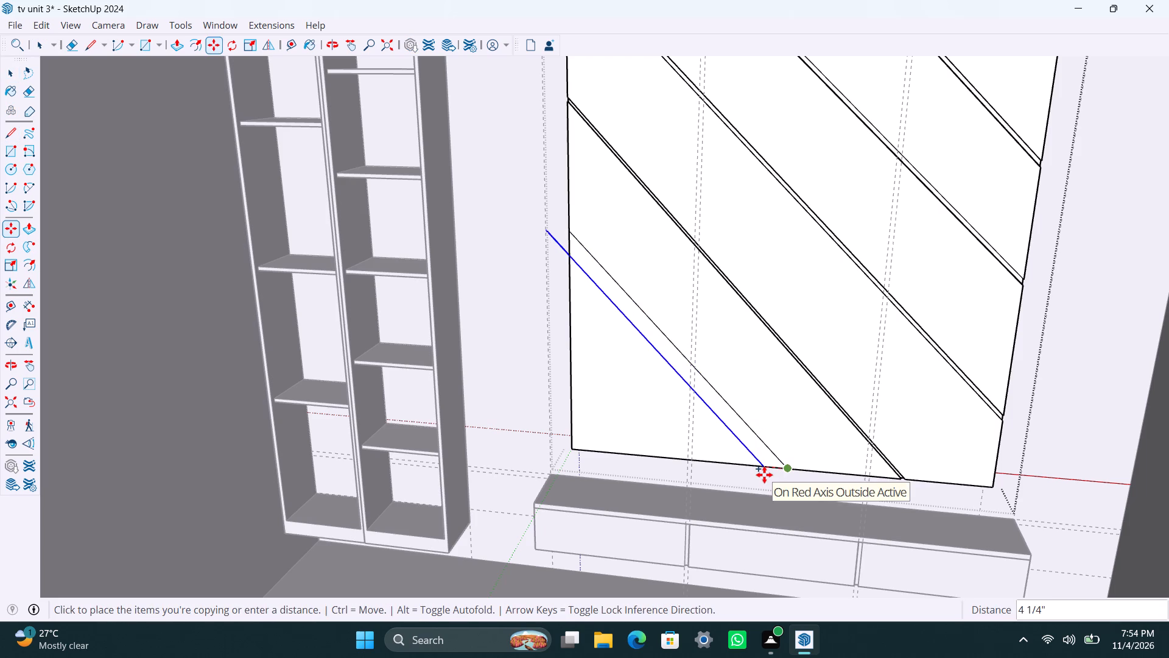
{"action": "type", "text": "18mm"}
{"action": "key", "text": "Return"}
{"action": "key", "text": "space"}
Delete the piece of the copied sixth diagonal that overhangs the panel's shelving-side edge.
{"action": "scroll", "coordinate": [690, 461], "scroll_direction": "up", "scroll_amount": 3}
{"action": "scroll", "coordinate": [541, 210], "scroll_direction": "up", "scroll_amount": 3}
{"action": "scroll", "coordinate": [505, 126], "scroll_direction": "up", "scroll_amount": 5}
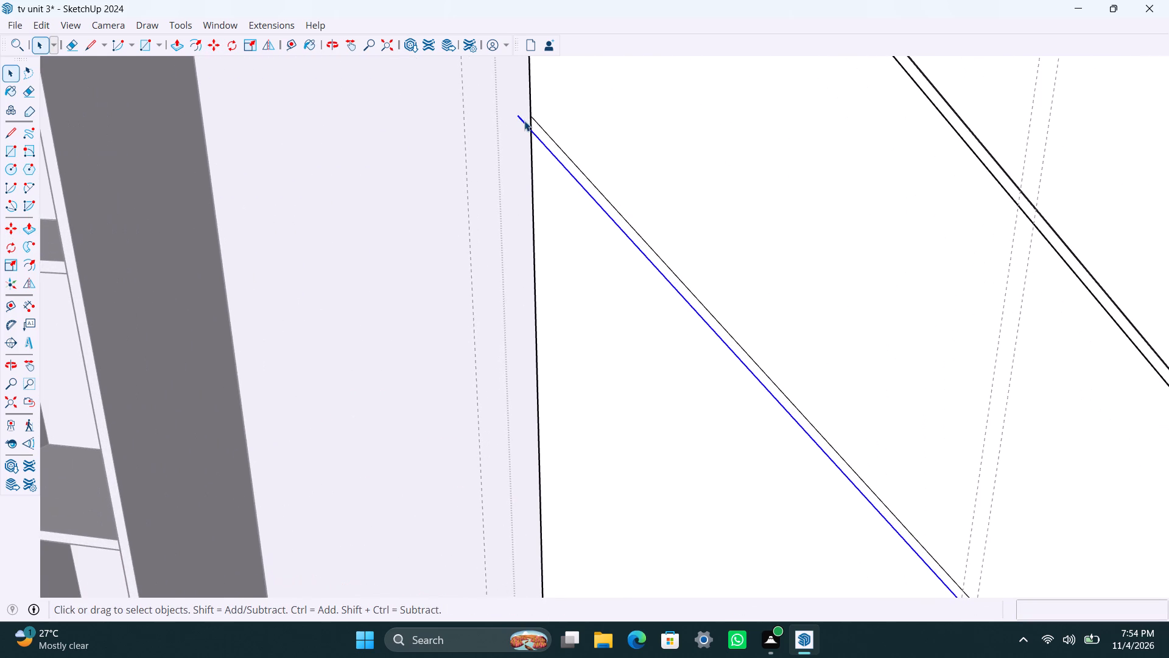
{"action": "left_click", "coordinate": [524, 121]}
{"action": "key", "text": "Delete"}
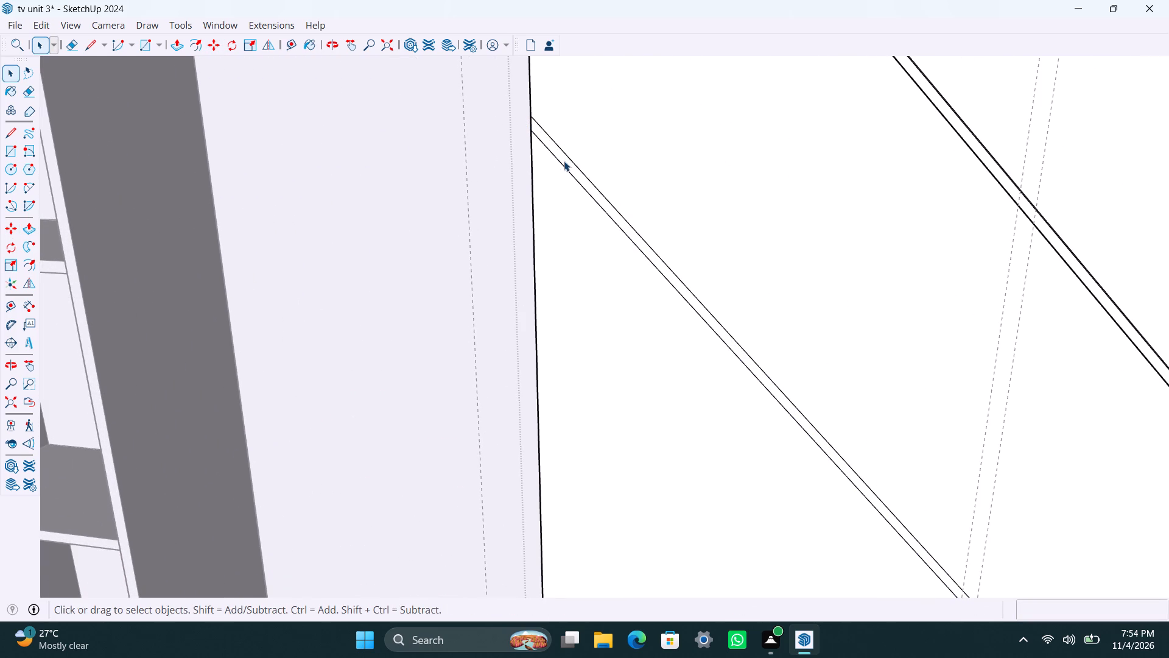
Push the sixth diagonal strip on the central panel inward by 0.5".
{"action": "left_click", "coordinate": [564, 161]}
{"action": "key", "text": "p"}
{"action": "left_click", "coordinate": [564, 161]}
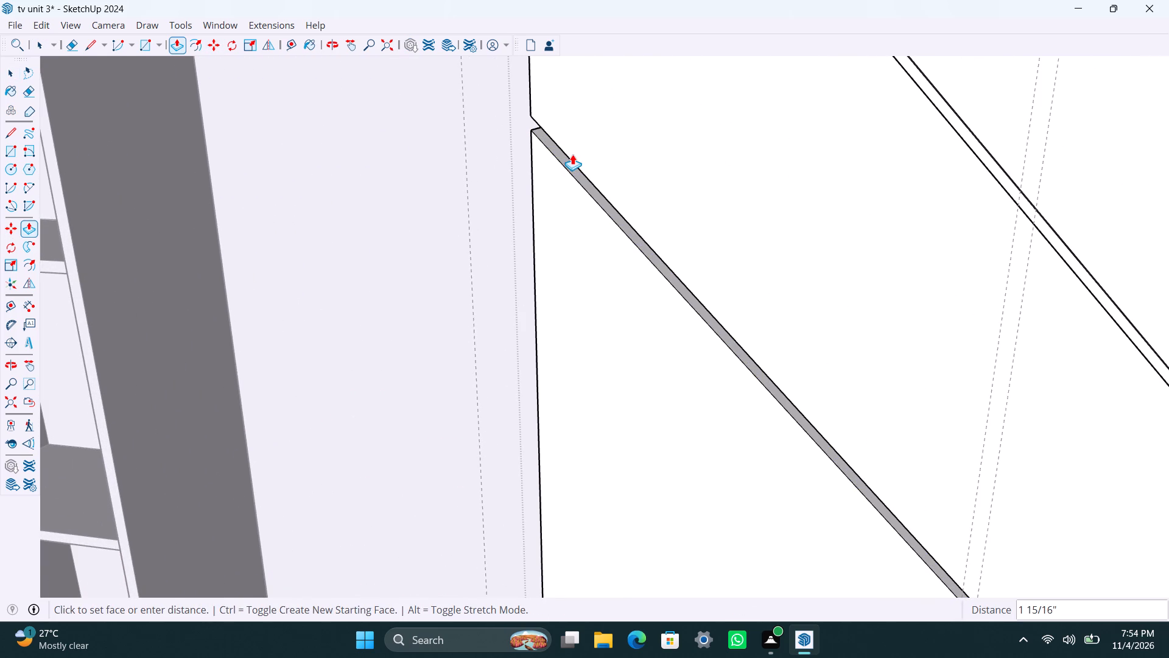
{"action": "type", "text": "0.5\""}
{"action": "key", "text": "Return"}
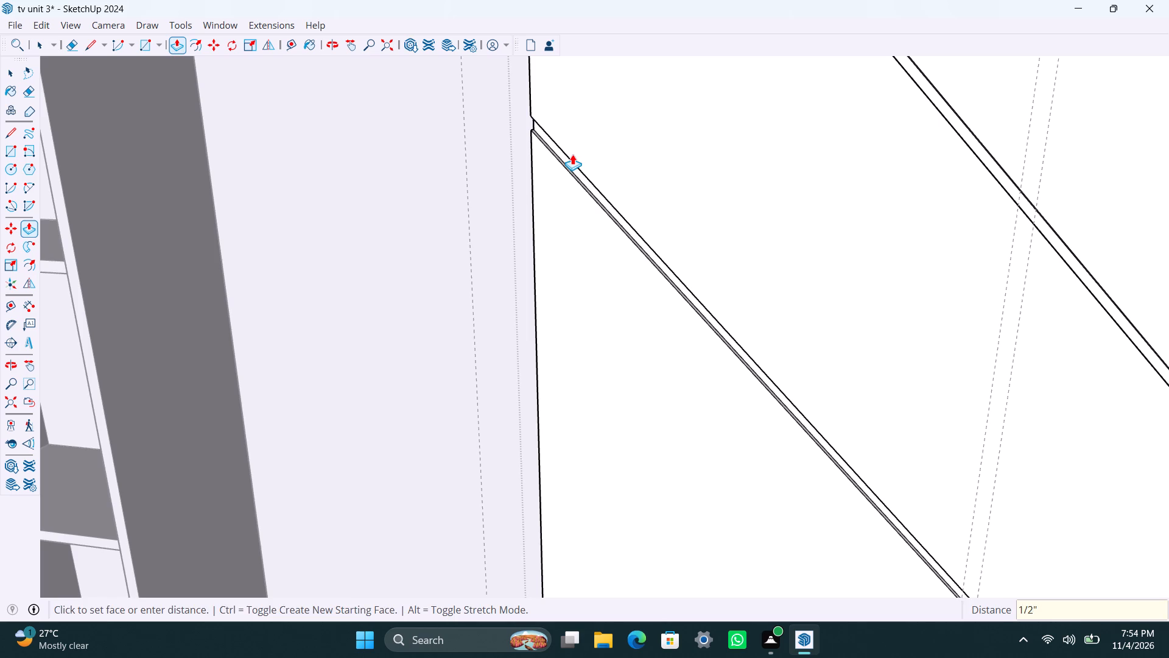
{"action": "key", "text": "space"}
Draw a seventh diagonal below the sixth groove, from the panel's shelving-side edge to its bottom edge.
{"action": "scroll", "coordinate": [480, 262], "scroll_direction": "down", "scroll_amount": 17}
{"action": "middle_click_drag", "start_coordinate": [659, 366], "coordinate": [681, 320], "text": "shift"}
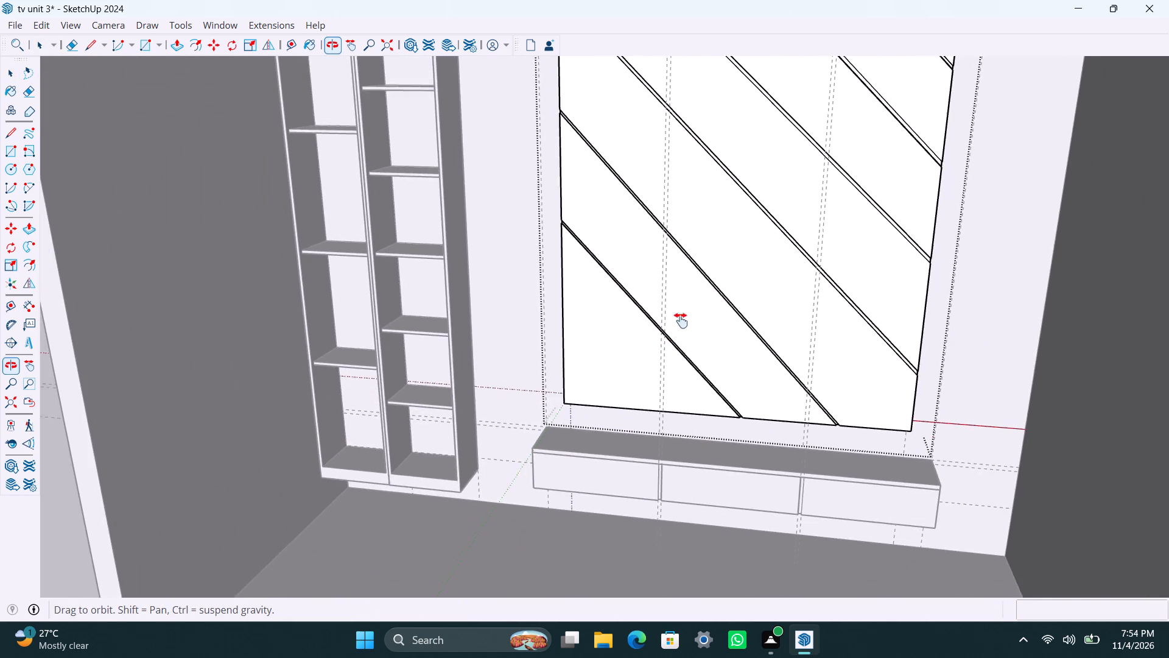
{"action": "middle_click_drag", "start_coordinate": [681, 320], "coordinate": [684, 291], "text": "shift"}
{"action": "scroll", "coordinate": [618, 299], "scroll_direction": "up", "scroll_amount": 2}
{"action": "key", "text": "l"}
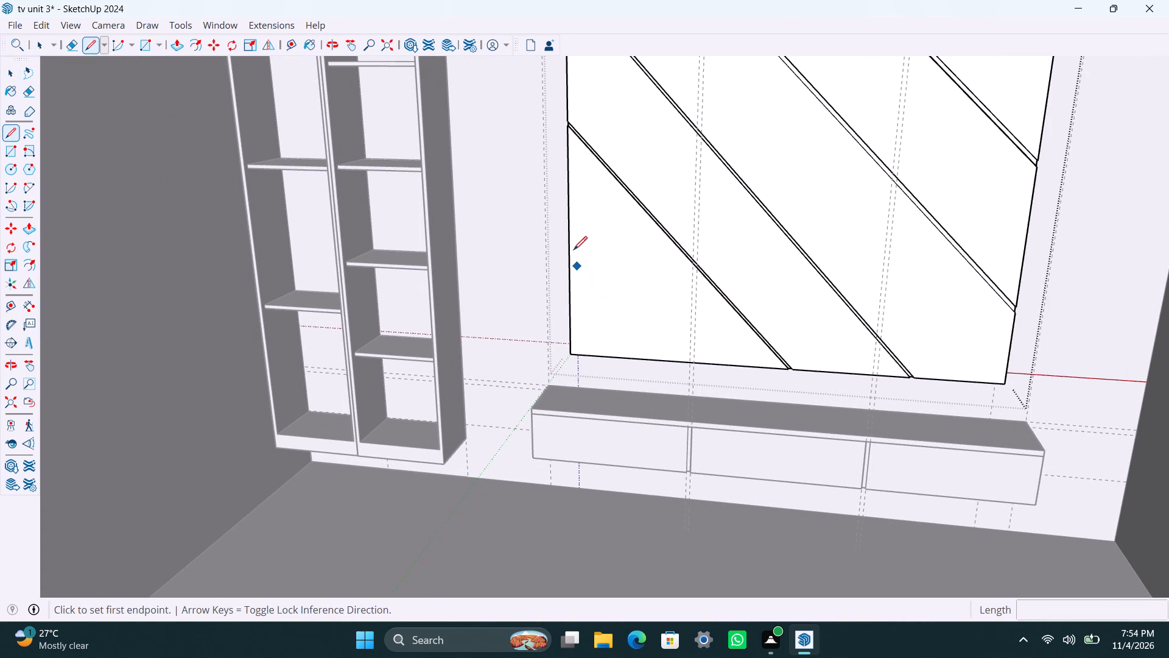
{"action": "left_click_drag", "start_coordinate": [570, 245], "coordinate": [575, 253]}
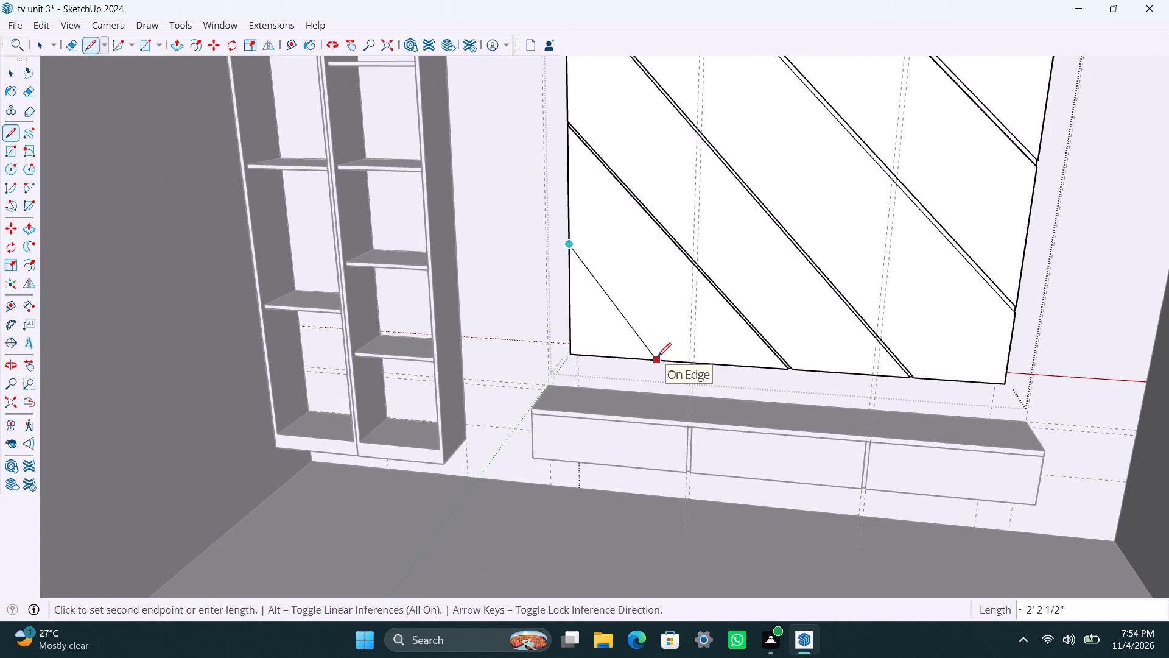
{"action": "left_click", "coordinate": [685, 361]}
{"action": "key", "text": "space"}
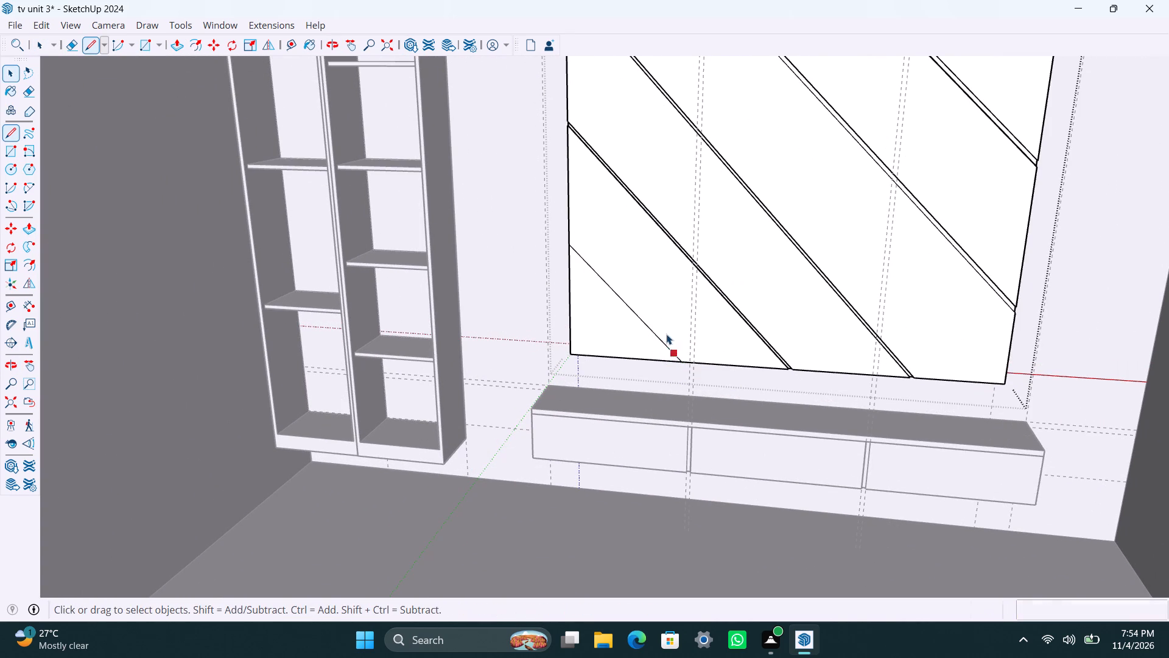
Copy the seventh diagonal 18 mm along the red axis, towards the shelving side.
{"action": "left_click", "coordinate": [658, 336]}
{"action": "key", "text": "m"}
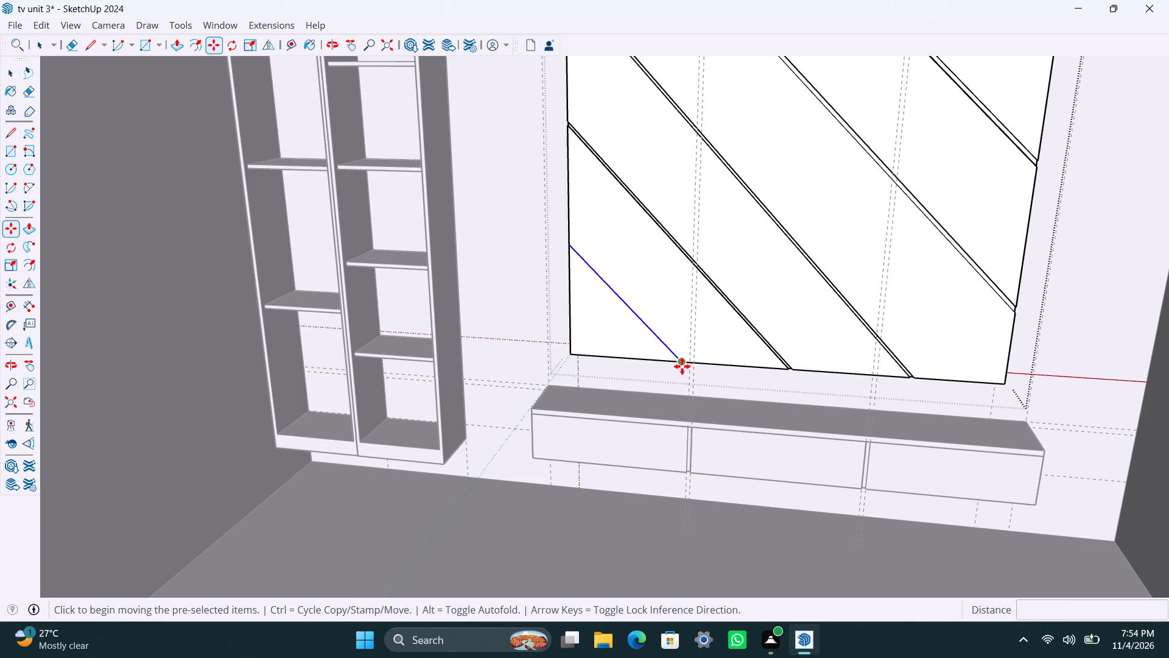
{"action": "left_click", "coordinate": [681, 363]}
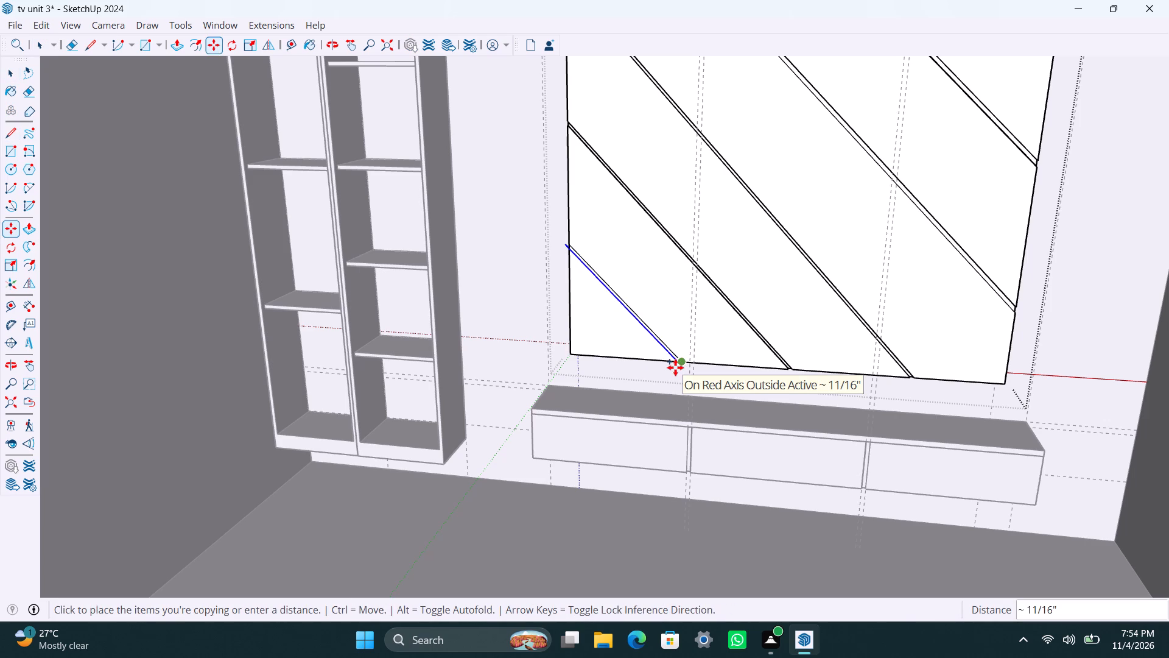
{"action": "type", "text": "18mm"}
{"action": "key", "text": "Return"}
{"action": "key", "text": "space"}
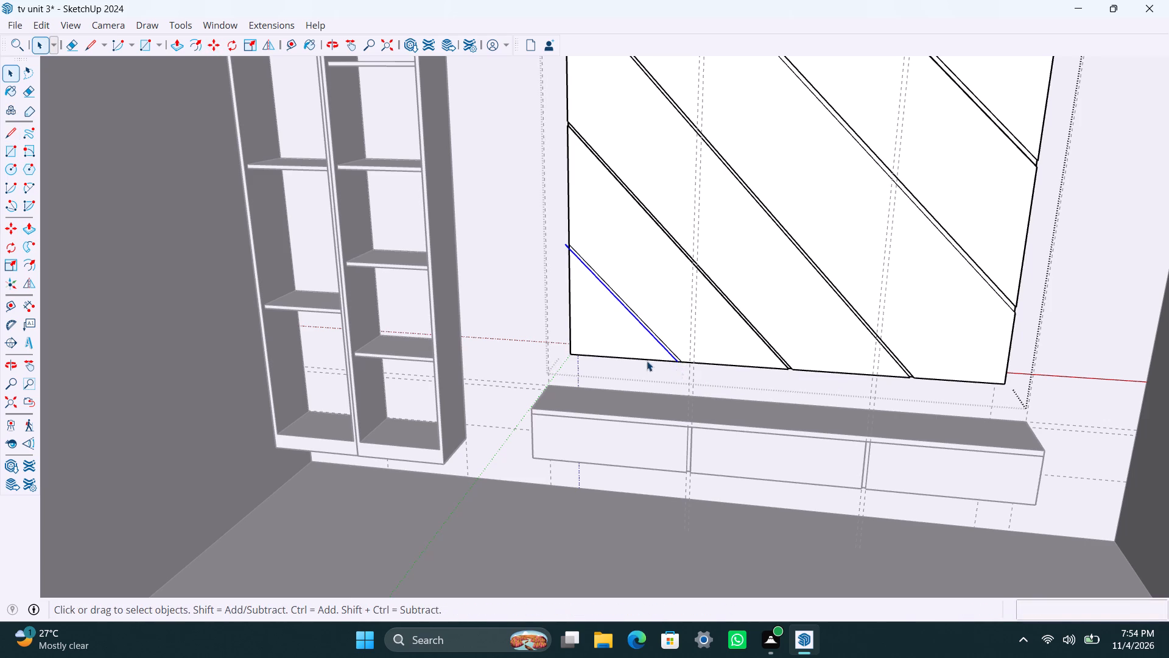
Delete the piece of the copied seventh diagonal that overhangs the panel's shelving-side edge.
{"action": "scroll", "coordinate": [611, 299], "scroll_direction": "up", "scroll_amount": 9}
{"action": "scroll", "coordinate": [551, 236], "scroll_direction": "up", "scroll_amount": 2}
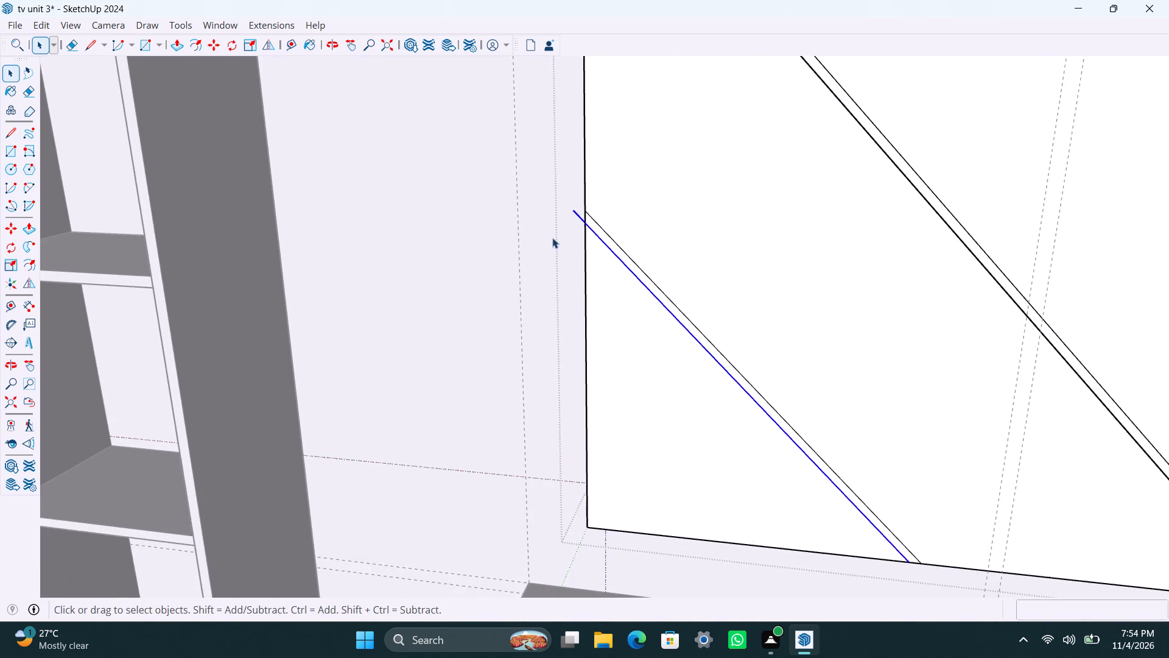
{"action": "scroll", "coordinate": [570, 230], "scroll_direction": "up", "scroll_amount": 3}
{"action": "left_click", "coordinate": [584, 206]}
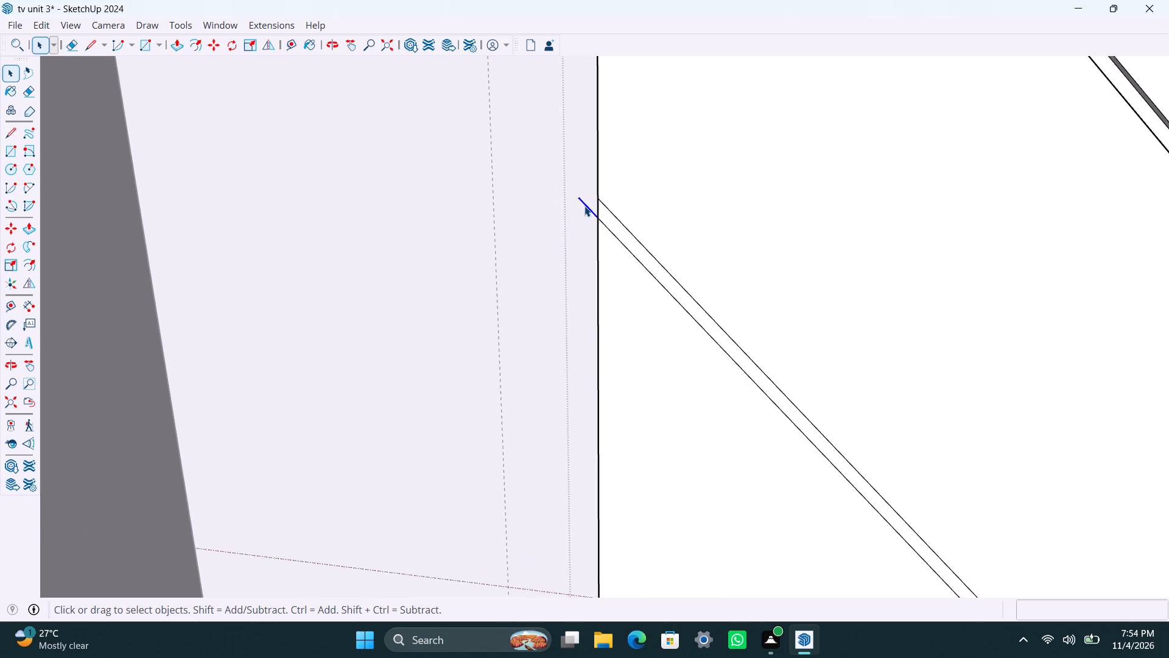
{"action": "key", "text": "Delete"}
Push the seventh diagonal strip on the central panel inward by 0.5".
{"action": "left_click", "coordinate": [616, 222]}
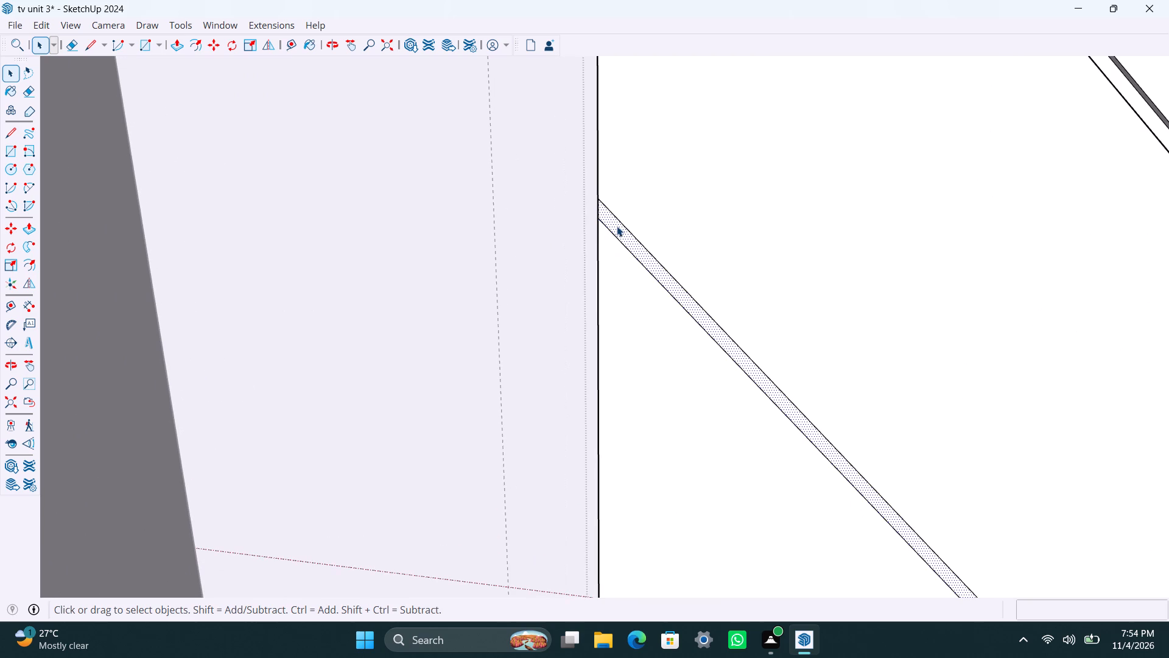
{"action": "key", "text": "p"}
{"action": "left_click", "coordinate": [618, 226]}
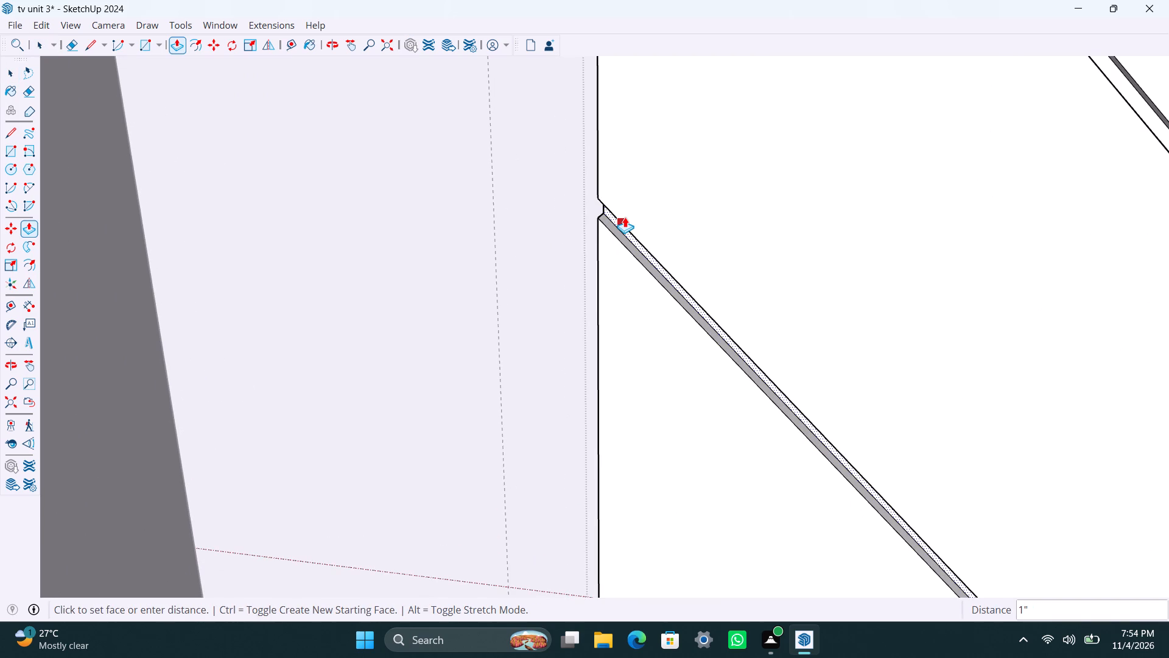
{"action": "type", "text": "0.5\""}
{"action": "key", "text": "Return"}
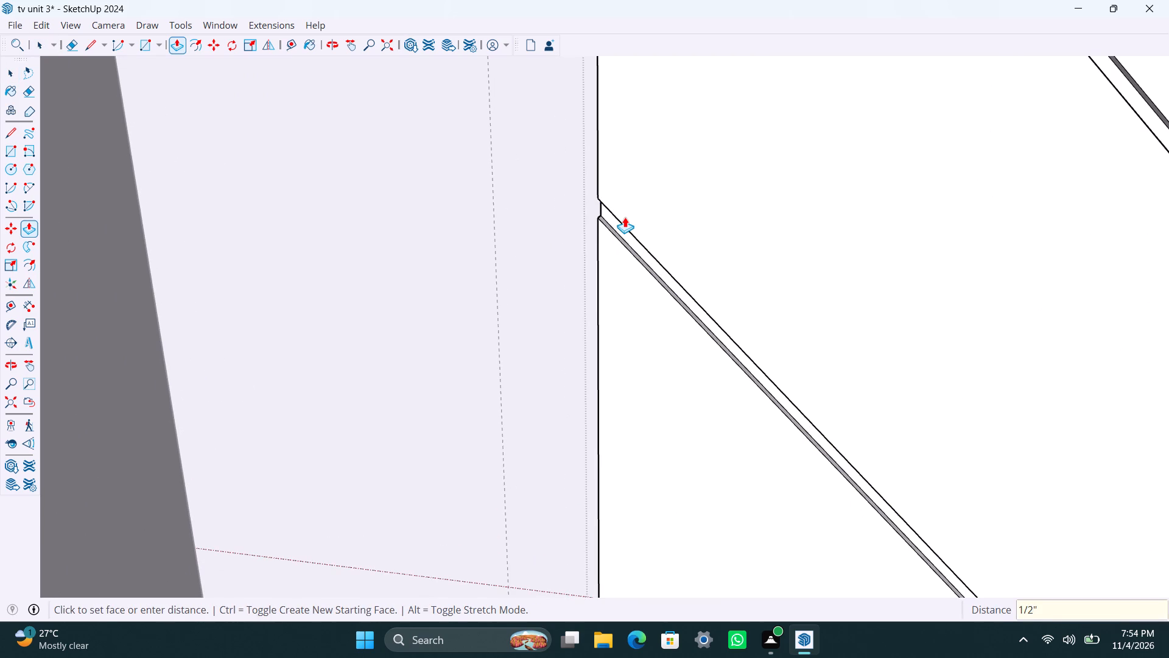
{"action": "key", "text": "space"}
Save the model with the seven diagonal grooves.
{"action": "scroll", "coordinate": [613, 267], "scroll_direction": "down", "scroll_amount": 20}
{"action": "scroll", "coordinate": [613, 267], "scroll_direction": "down", "scroll_amount": 7}
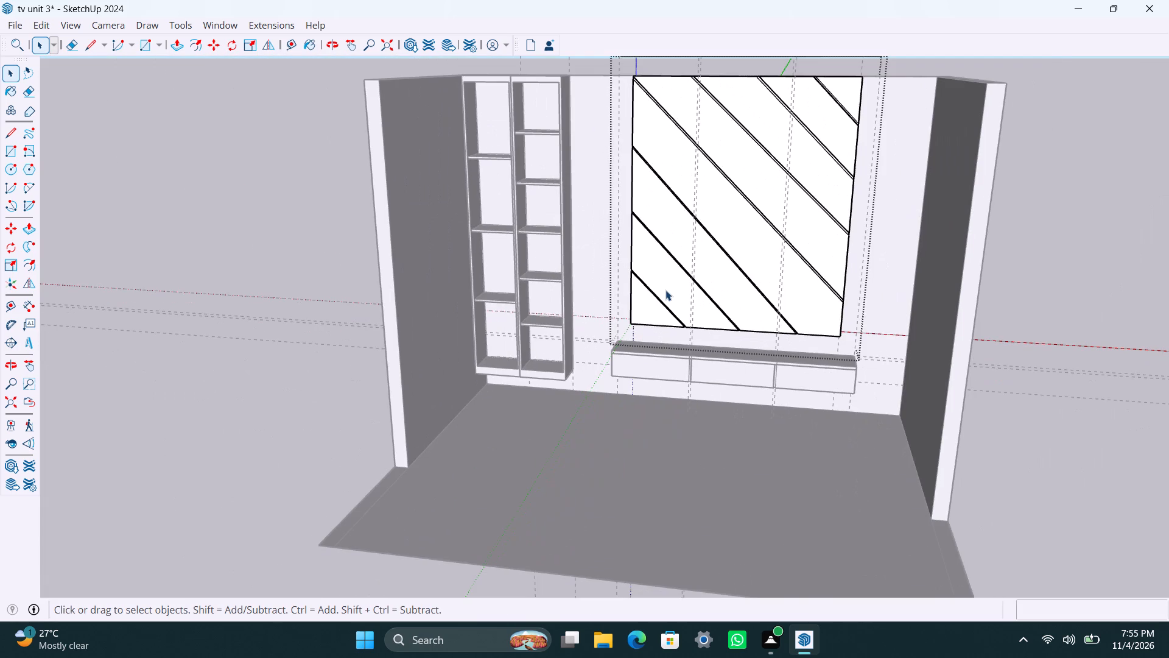
{"action": "key", "text": "ctrl+s"}
Finish editing the central panel's group and return to the whole model.
{"action": "scroll", "coordinate": [665, 297], "scroll_direction": "down", "scroll_amount": 5}
{"action": "scroll", "coordinate": [706, 300], "scroll_direction": "up", "scroll_amount": 2}
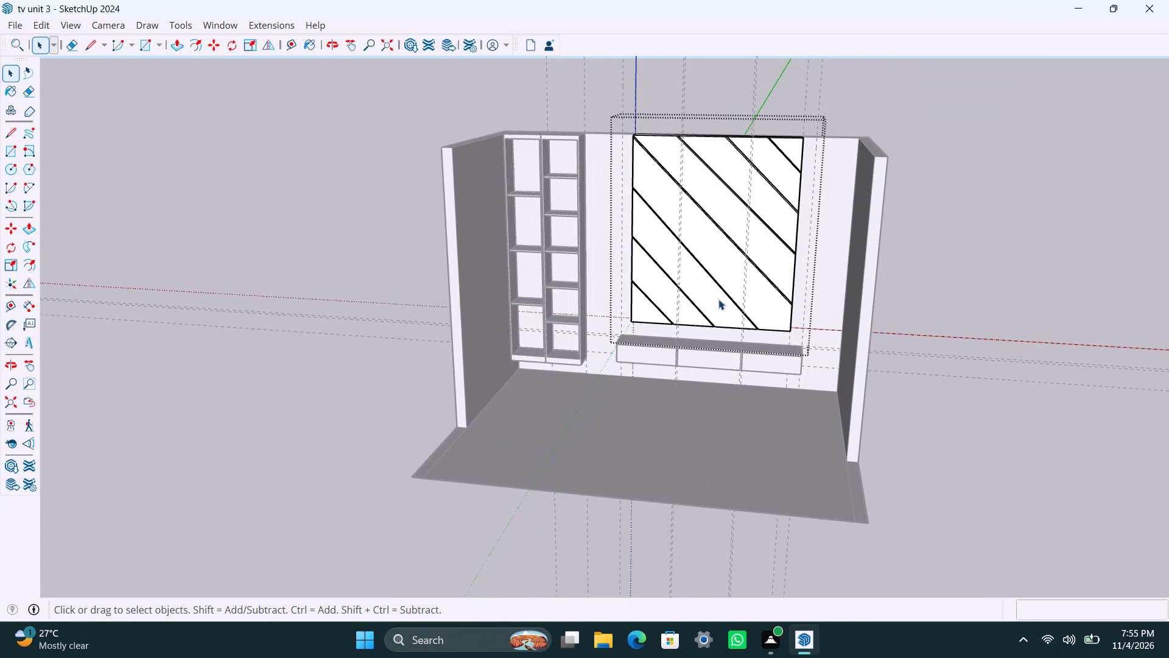
{"action": "scroll", "coordinate": [659, 178], "scroll_direction": "up", "scroll_amount": 2}
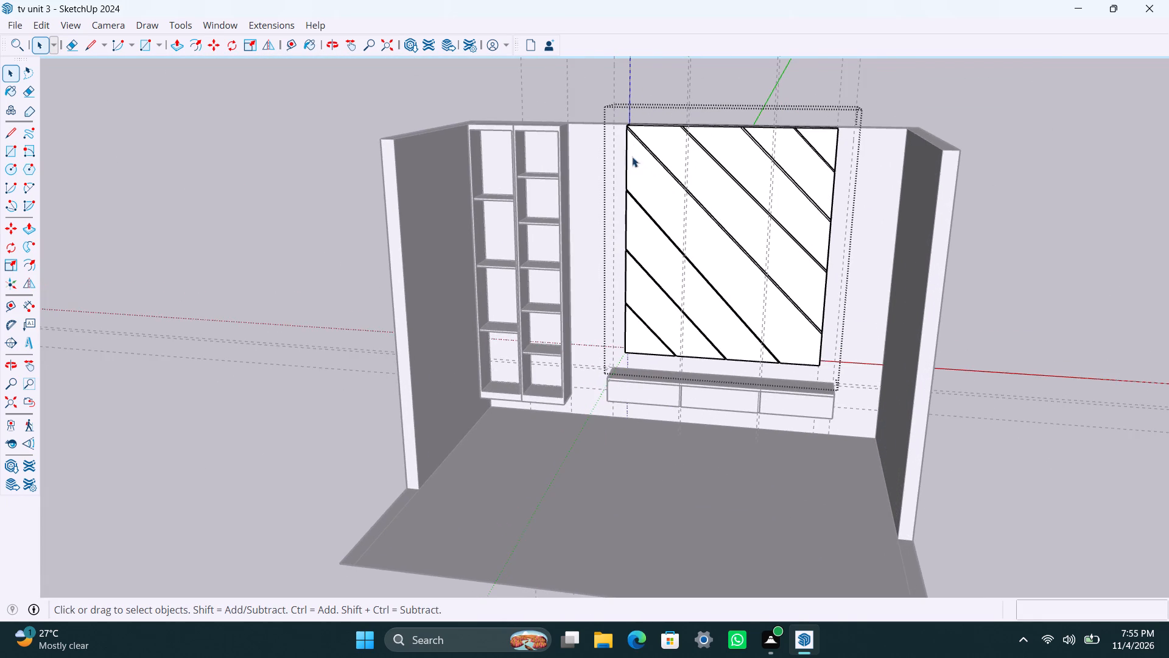
{"action": "scroll", "coordinate": [634, 186], "scroll_direction": "up", "scroll_amount": 1}
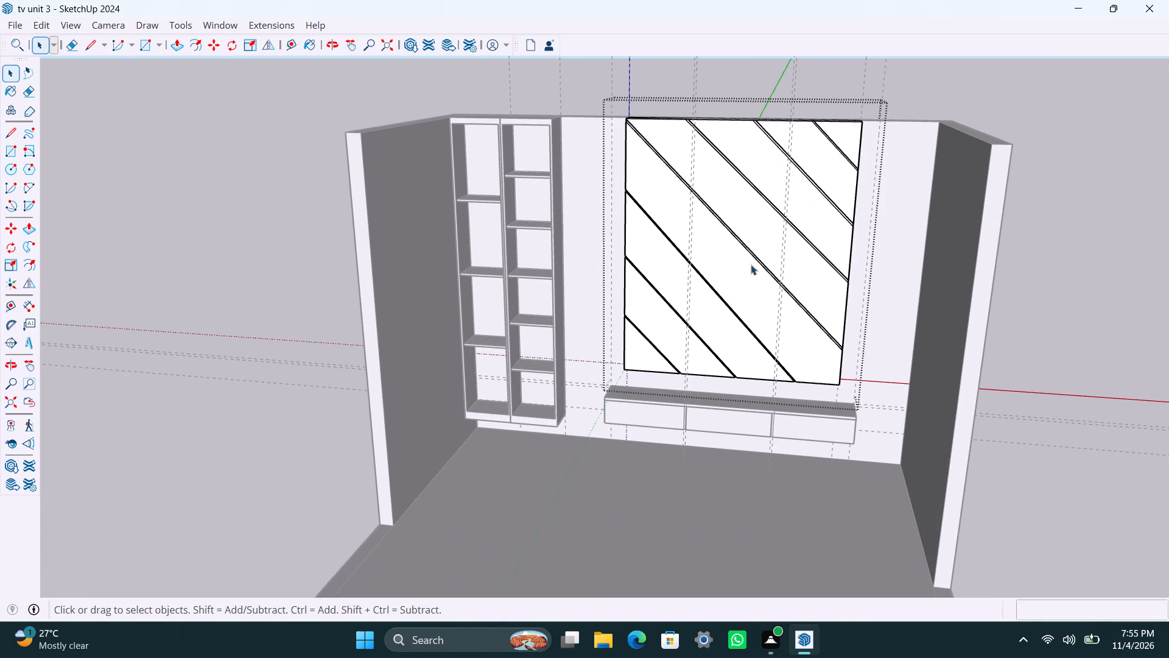
{"action": "left_click", "coordinate": [1029, 266]}
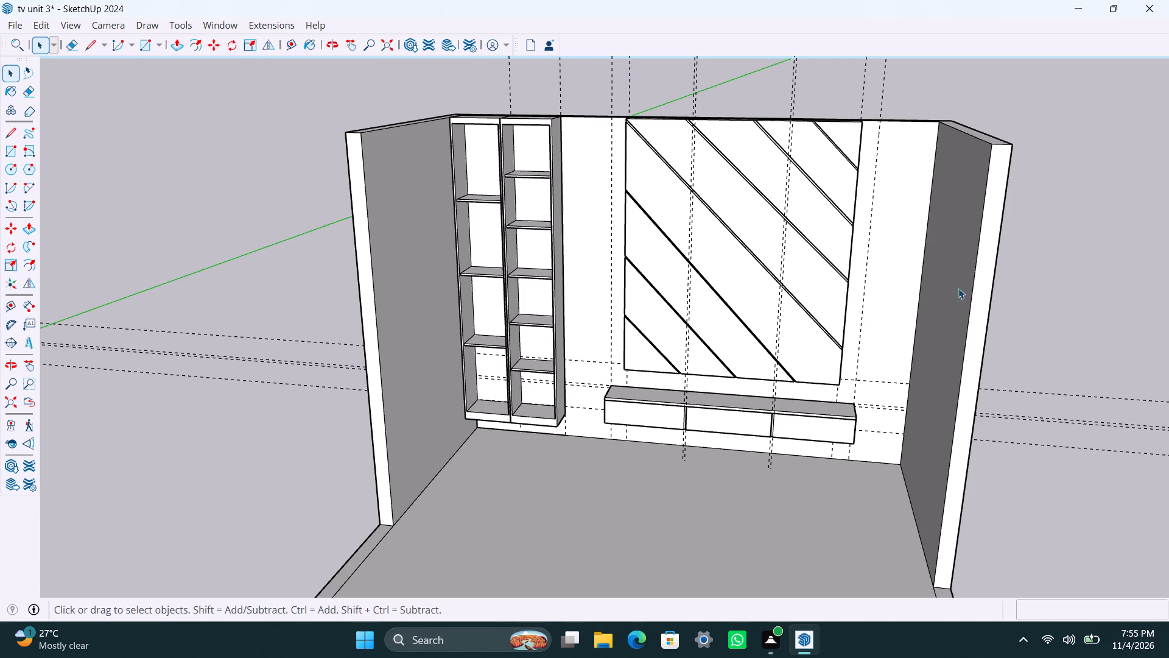
{"action": "left_click", "coordinate": [1030, 255]}
Delete all construction guides from the model.
{"action": "left_click", "coordinate": [41, 27]}
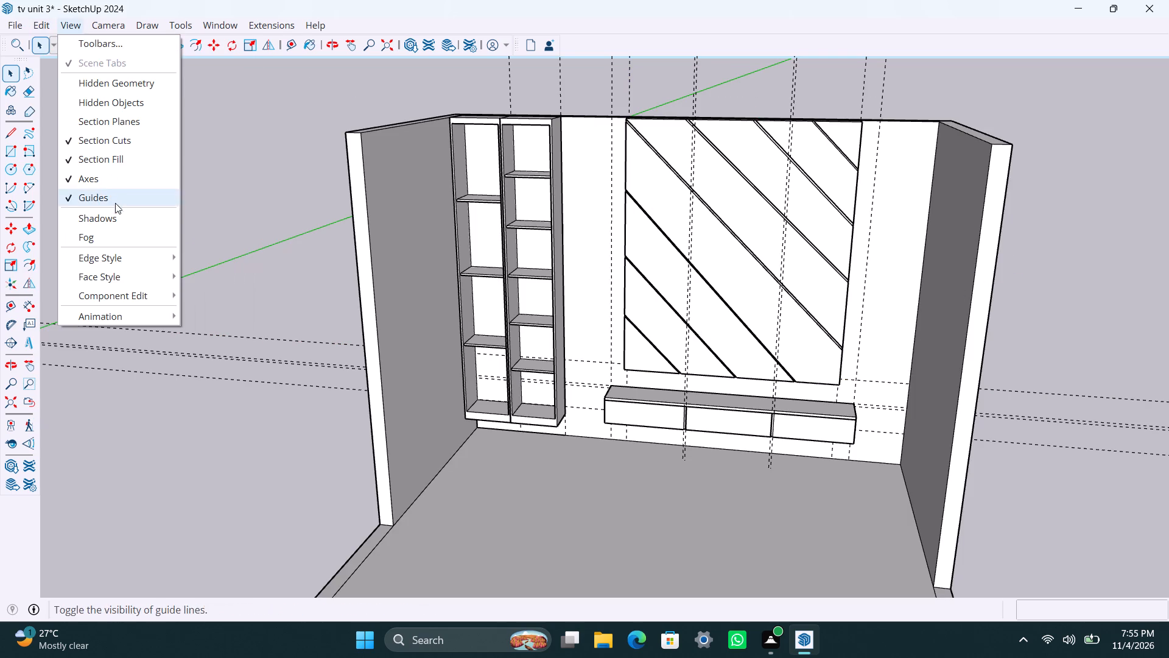
{"action": "left_click", "coordinate": [45, 25]}
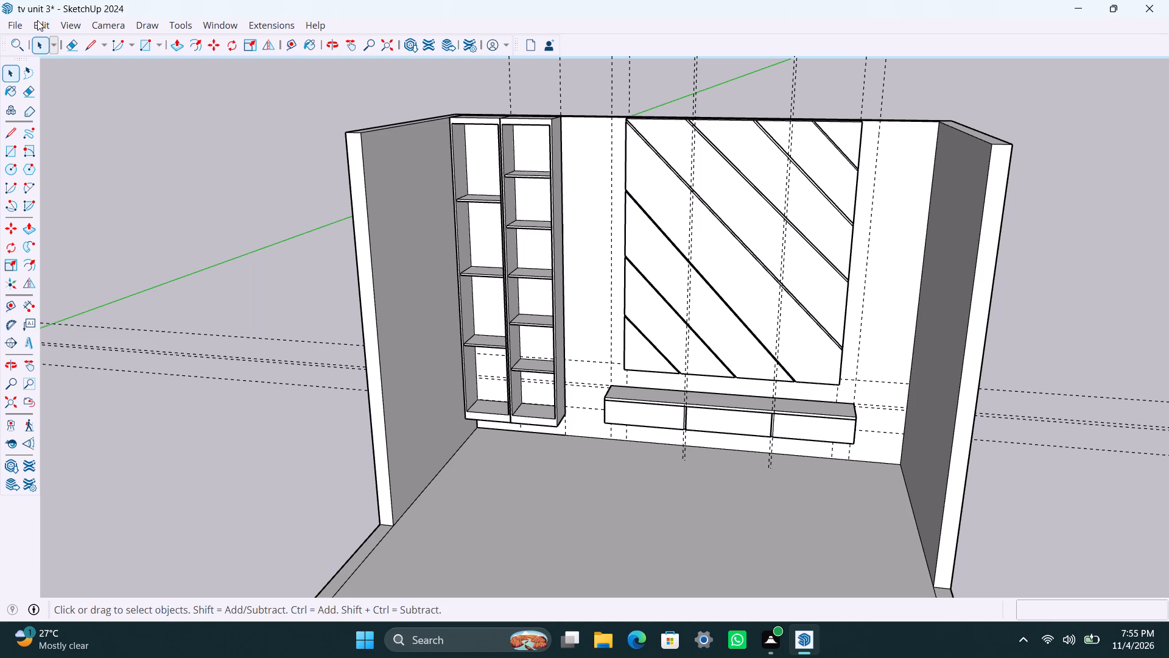
{"action": "left_click", "coordinate": [38, 26]}
{"action": "left_click", "coordinate": [108, 173]}
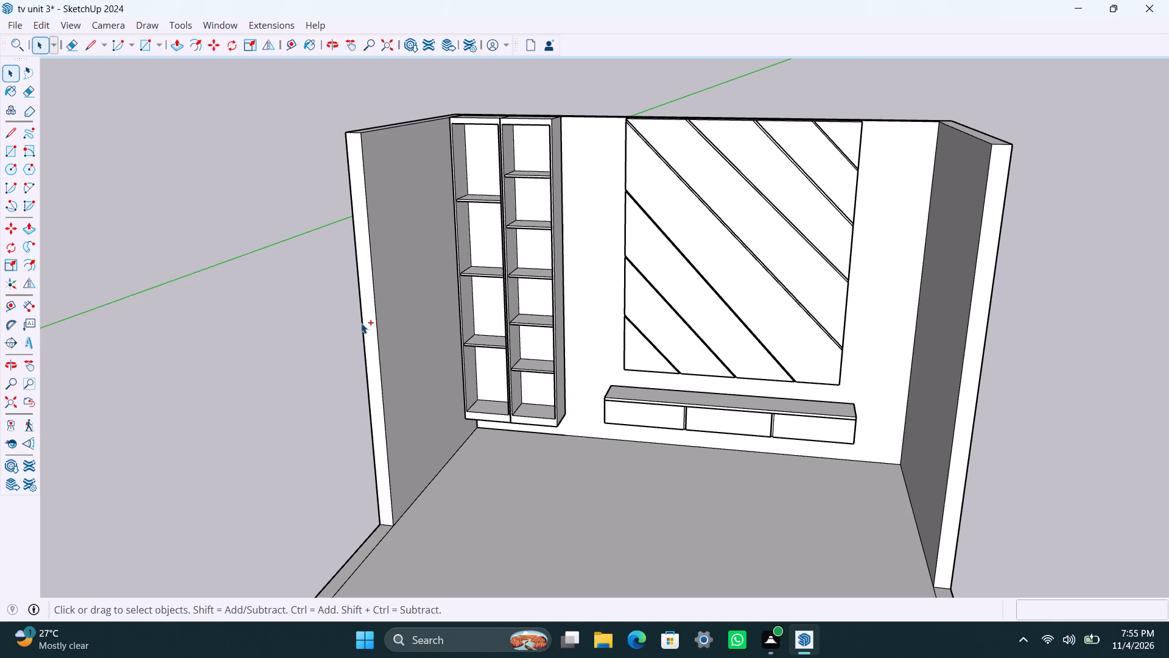
Save the model without the guides.
{"action": "key", "text": "ctrl+s"}
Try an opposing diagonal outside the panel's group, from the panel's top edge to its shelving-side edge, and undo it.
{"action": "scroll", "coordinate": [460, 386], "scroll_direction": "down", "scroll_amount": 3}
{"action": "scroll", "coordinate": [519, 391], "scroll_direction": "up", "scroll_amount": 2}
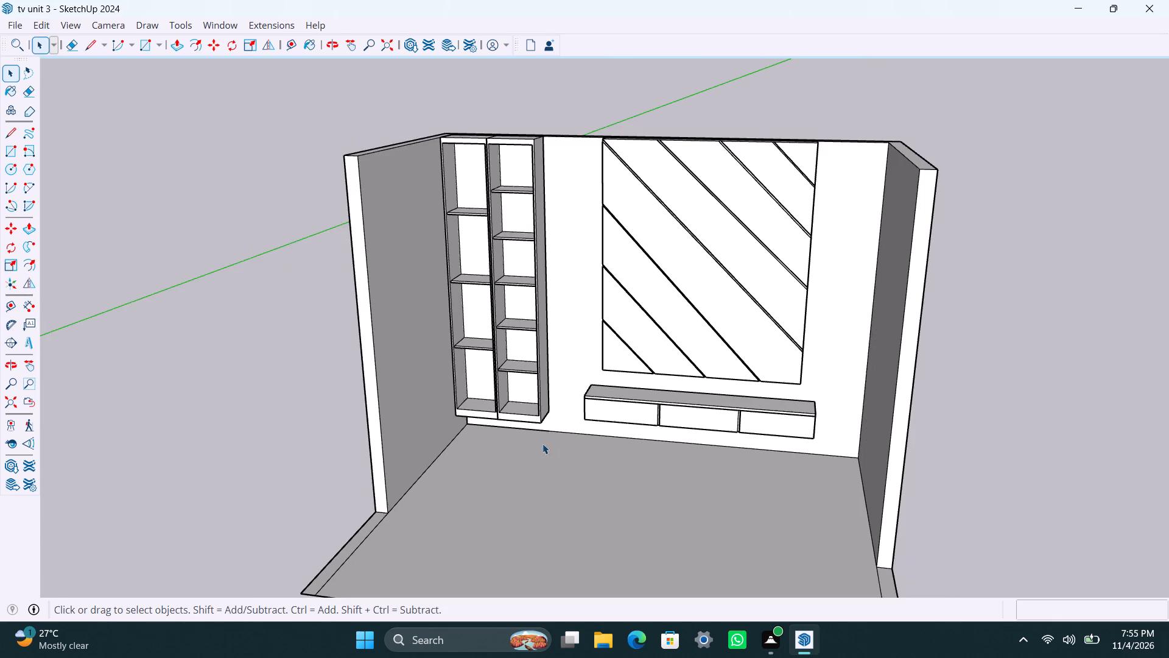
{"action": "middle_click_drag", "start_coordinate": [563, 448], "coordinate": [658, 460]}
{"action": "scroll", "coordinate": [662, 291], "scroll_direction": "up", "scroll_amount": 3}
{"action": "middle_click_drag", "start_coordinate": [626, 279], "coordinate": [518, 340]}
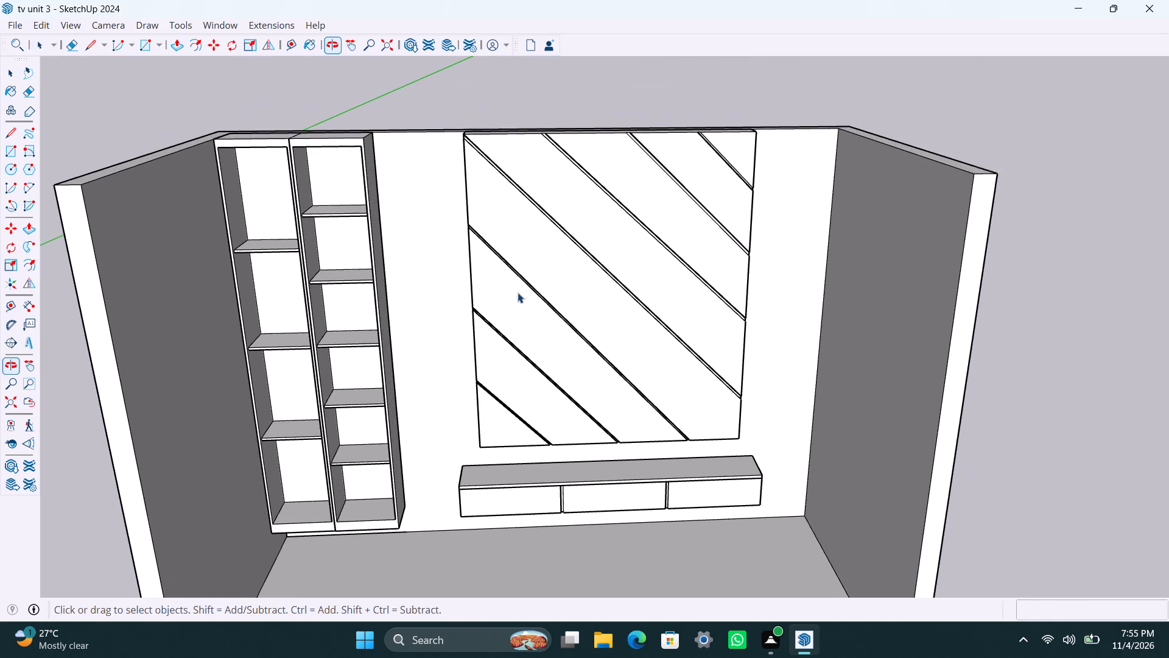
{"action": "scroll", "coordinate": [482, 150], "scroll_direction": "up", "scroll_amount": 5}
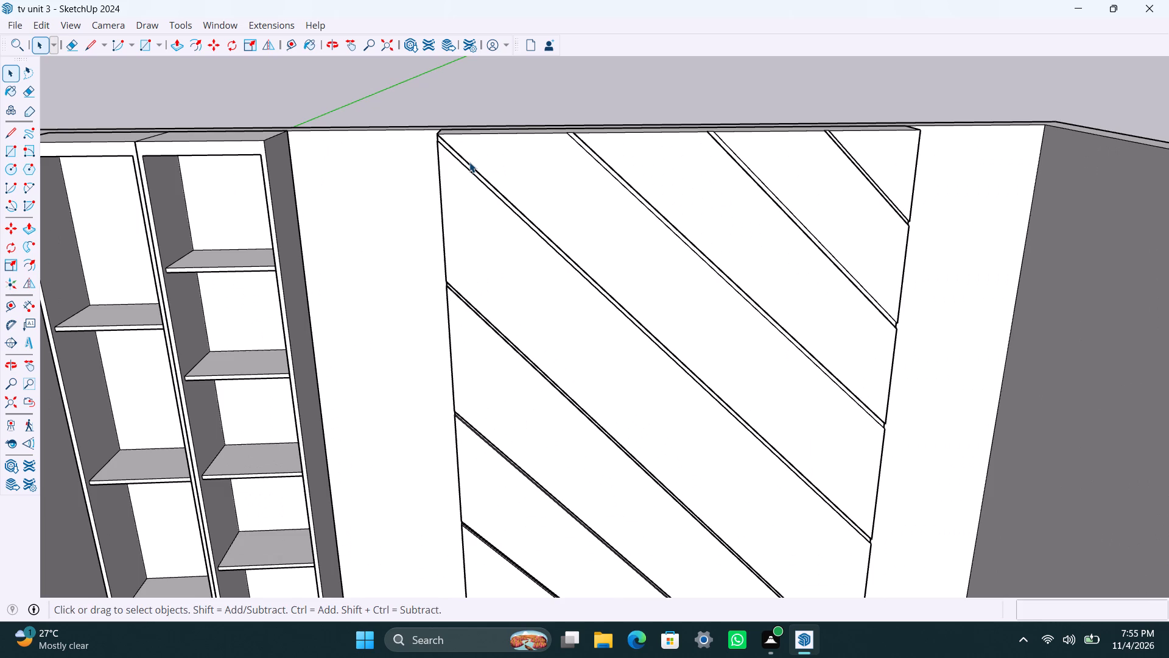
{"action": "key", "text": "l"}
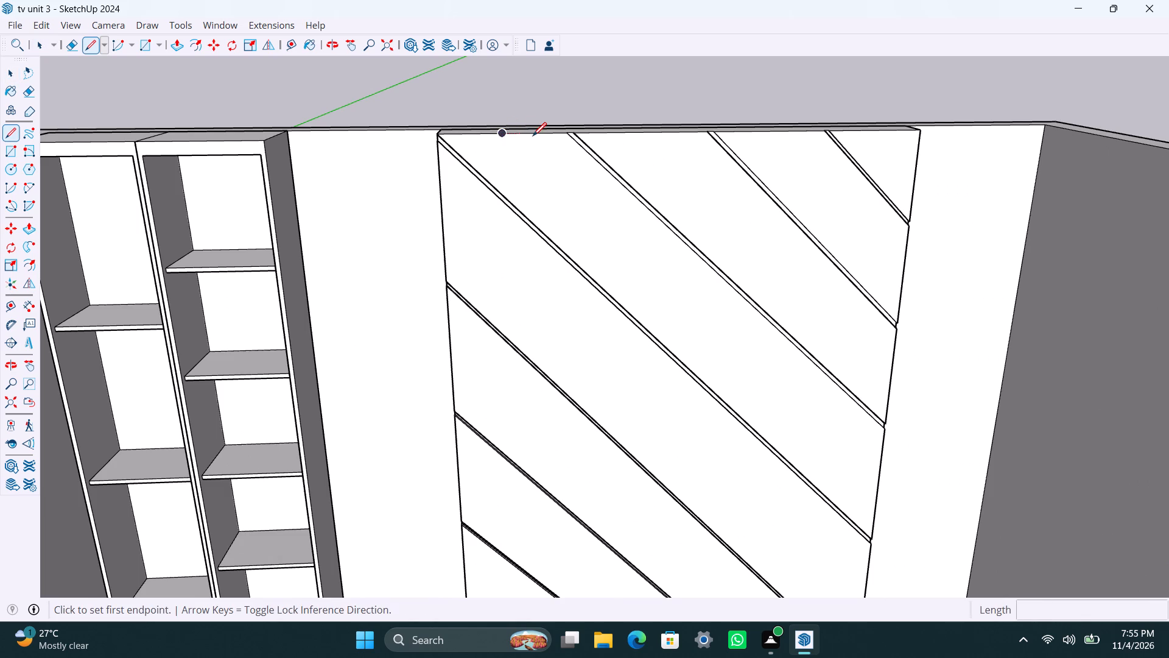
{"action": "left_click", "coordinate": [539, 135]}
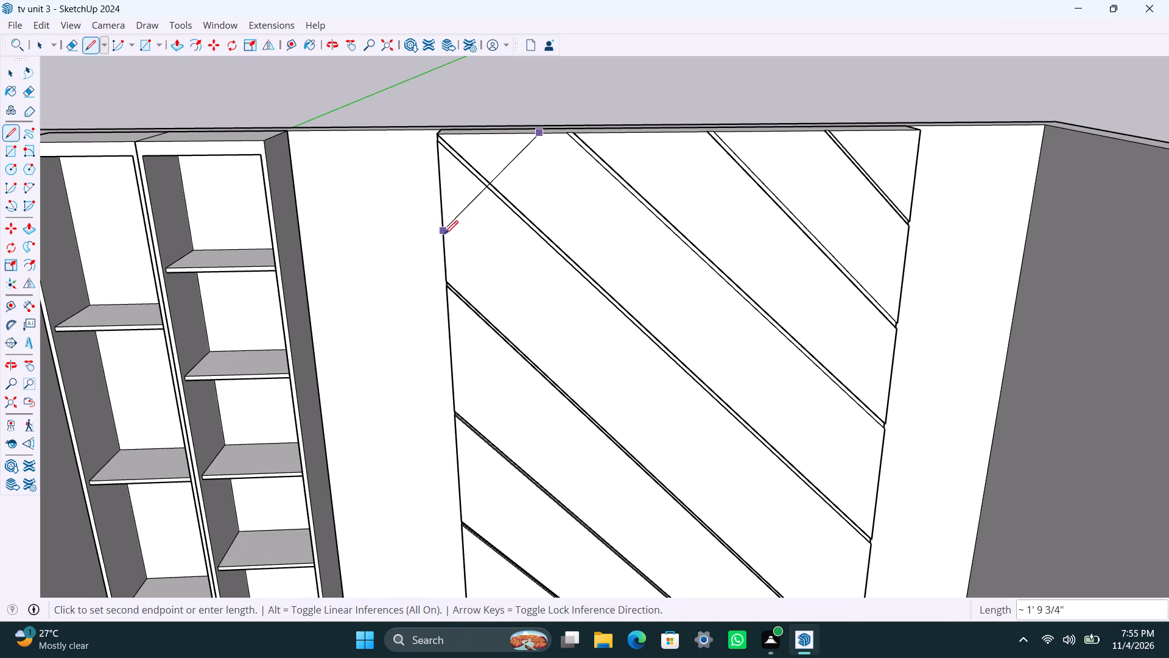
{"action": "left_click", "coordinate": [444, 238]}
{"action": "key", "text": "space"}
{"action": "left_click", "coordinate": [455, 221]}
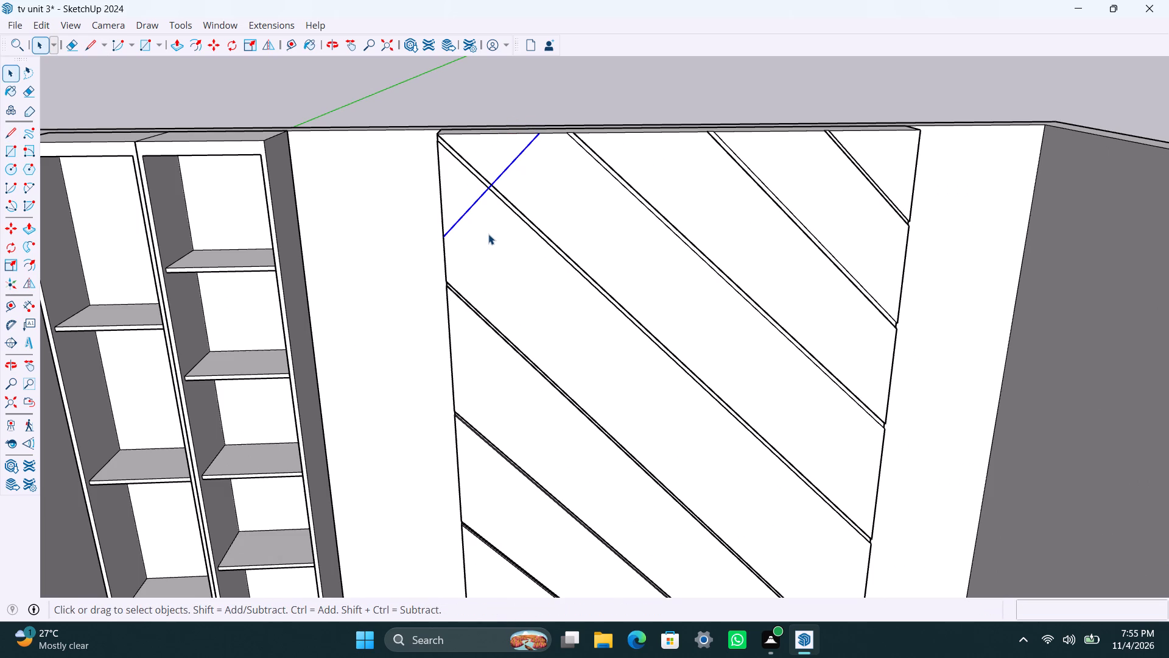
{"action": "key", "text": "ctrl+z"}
Inside the panel's group, draw an opposing diagonal about 1' 11" long from the top edge to the shelving-side edge, crossing the corner groove.
{"action": "left_click", "coordinate": [488, 230]}
{"action": "double_click", "coordinate": [487, 227]}
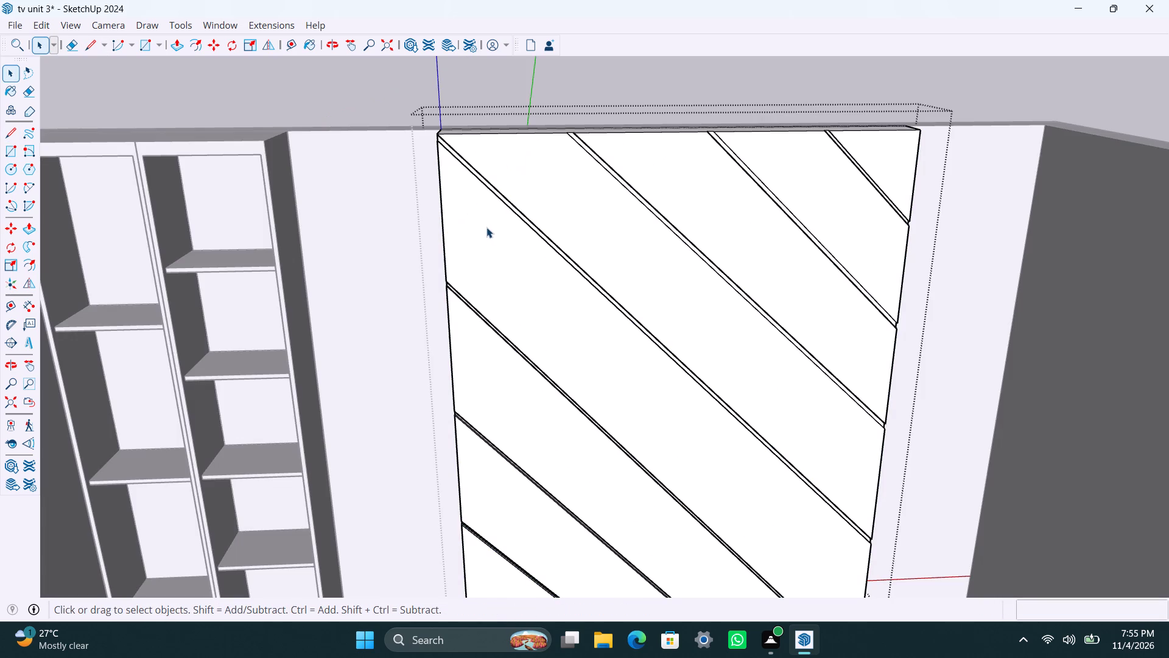
{"action": "key", "text": "l"}
{"action": "left_click", "coordinate": [539, 136]}
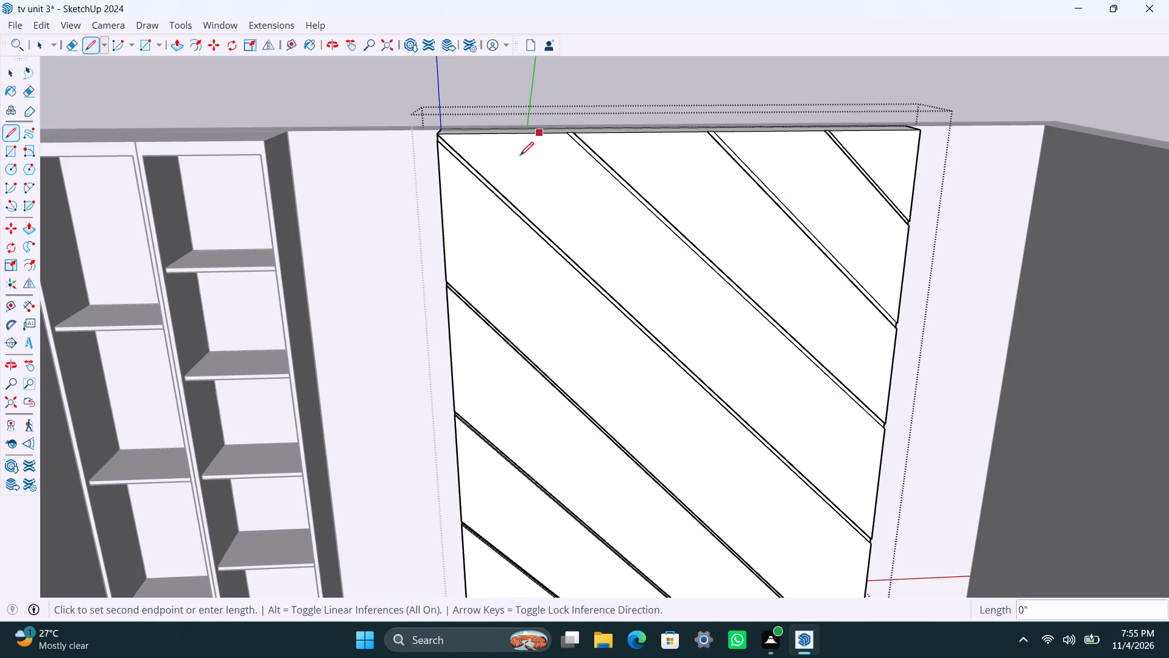
{"action": "left_click", "coordinate": [446, 242]}
{"action": "key", "text": "space"}
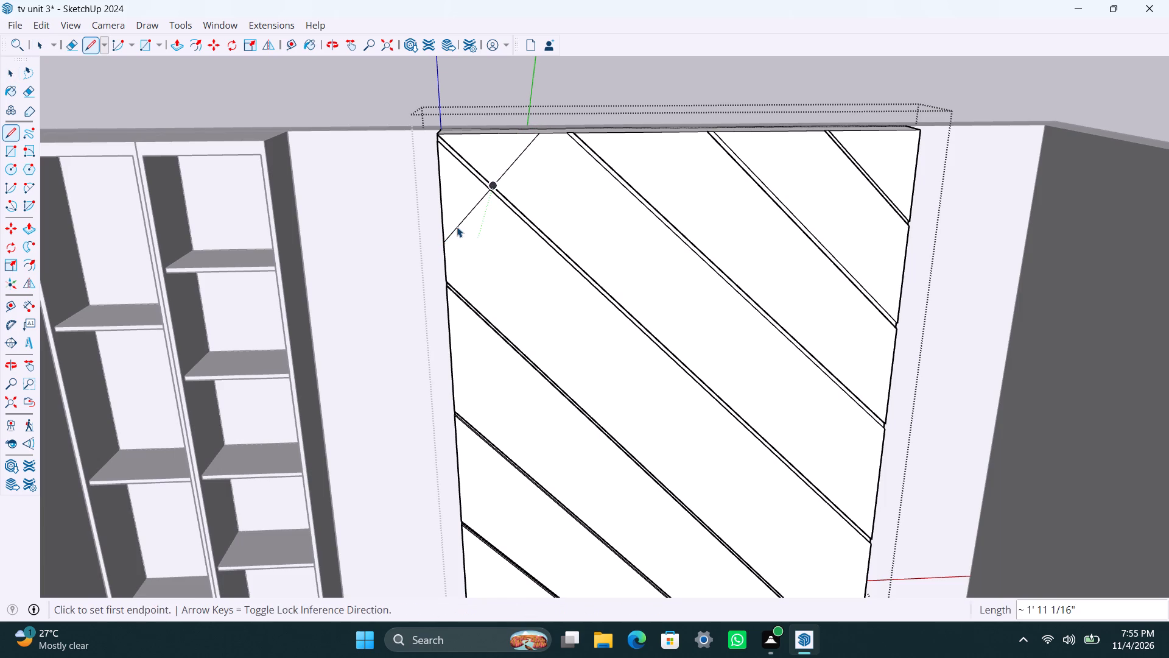
Copy the whole opposing diagonal 18 mm down along the panel's shelving-side edge to form the second groove line.
{"action": "left_click", "coordinate": [457, 227]}
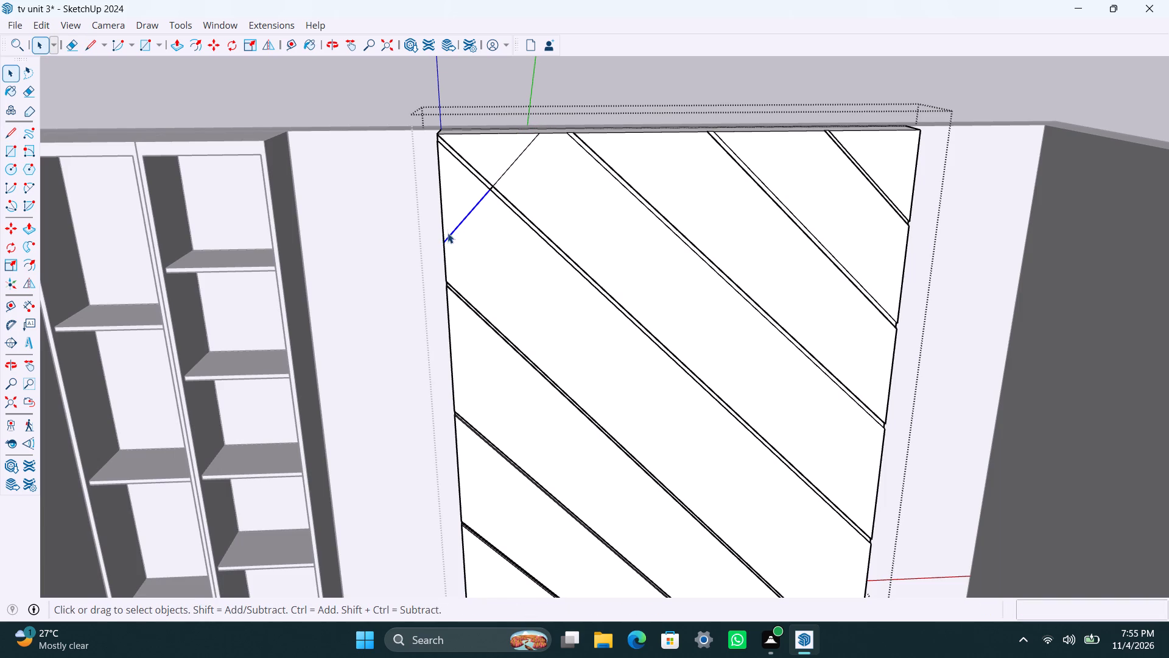
{"action": "scroll", "coordinate": [449, 223], "scroll_direction": "up", "scroll_amount": 12}
{"action": "left_click", "coordinate": [497, 165], "text": "shift"}
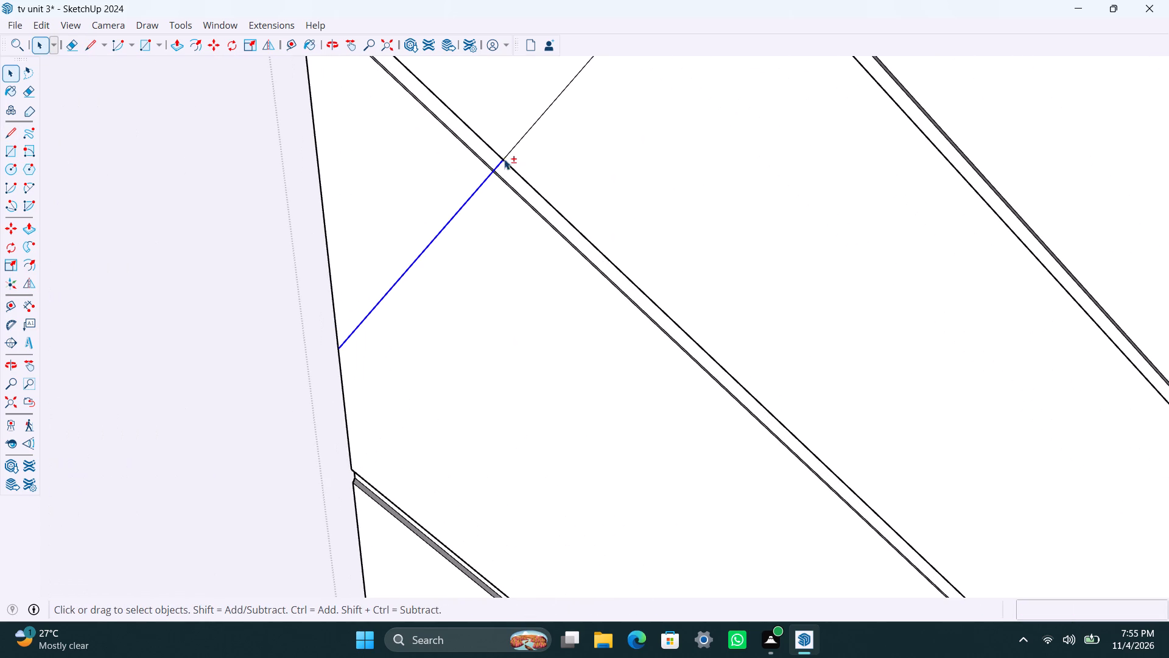
{"action": "left_click", "coordinate": [518, 143], "text": "shift"}
{"action": "scroll", "coordinate": [426, 306], "scroll_direction": "down", "scroll_amount": 4}
{"action": "key", "text": "m"}
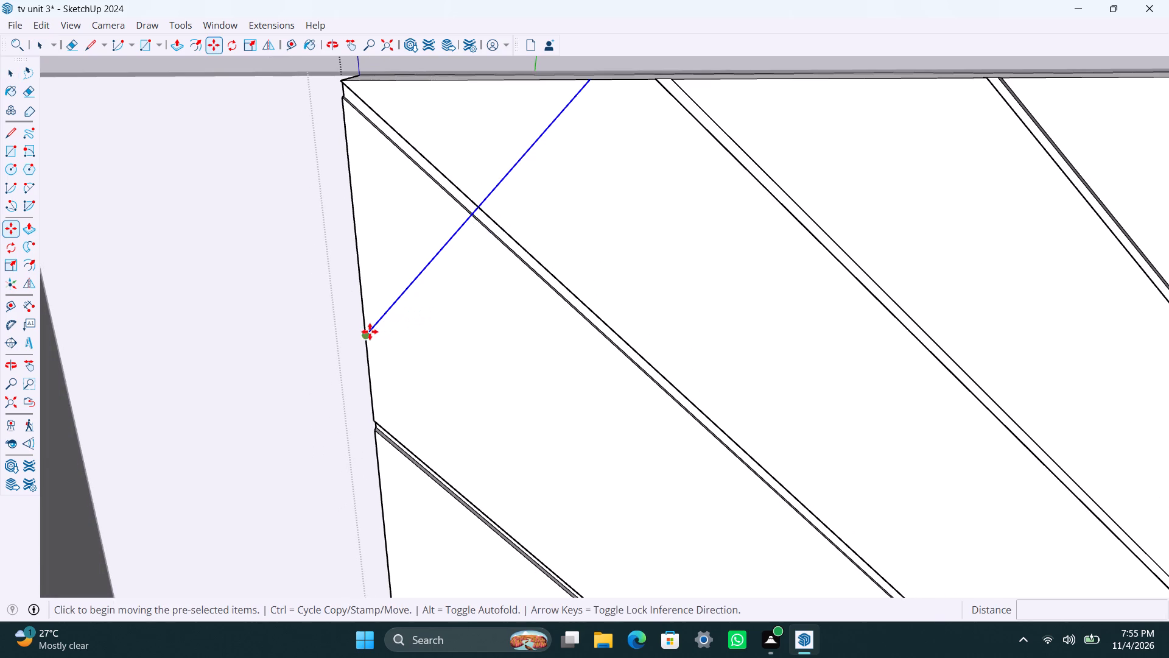
{"action": "left_click", "coordinate": [368, 332]}
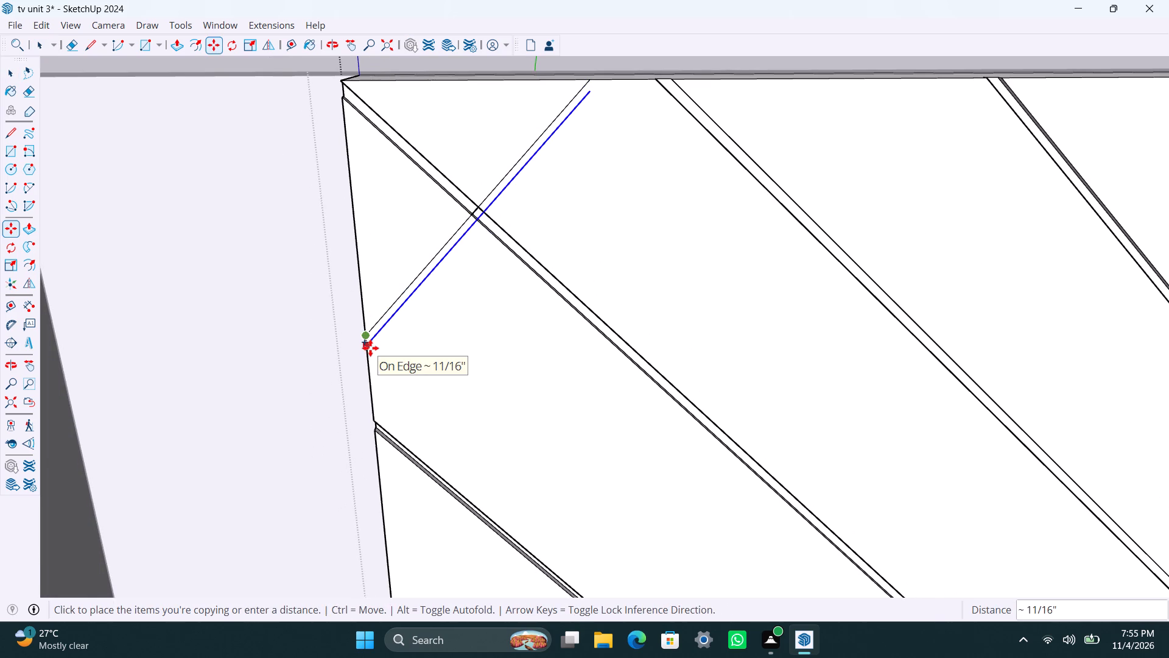
{"action": "type", "text": "18mm"}
{"action": "key", "text": "Return"}
{"action": "scroll", "coordinate": [437, 292], "scroll_direction": "down", "scroll_amount": 6}
{"action": "middle_click_drag", "start_coordinate": [572, 273], "coordinate": [470, 331], "text": "shift"}
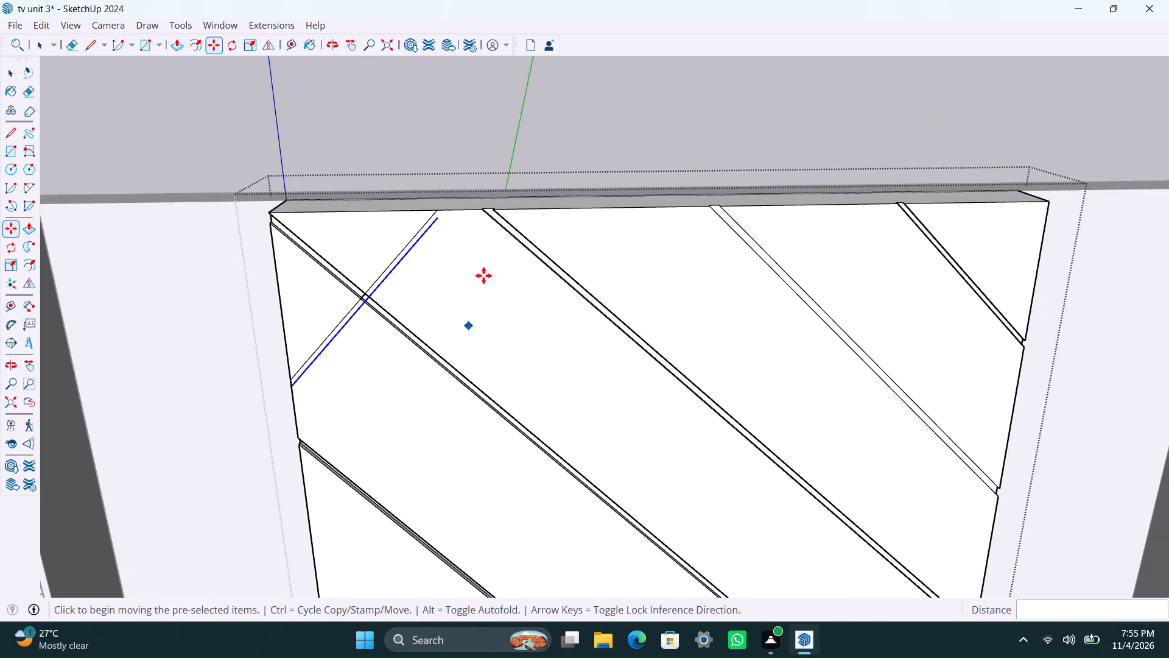
Draw a short line extending the copied diagonal's upper end to the panel's top edge, closing the groove strip.
{"action": "scroll", "coordinate": [434, 250], "scroll_direction": "up", "scroll_amount": 5}
{"action": "key", "text": "l"}
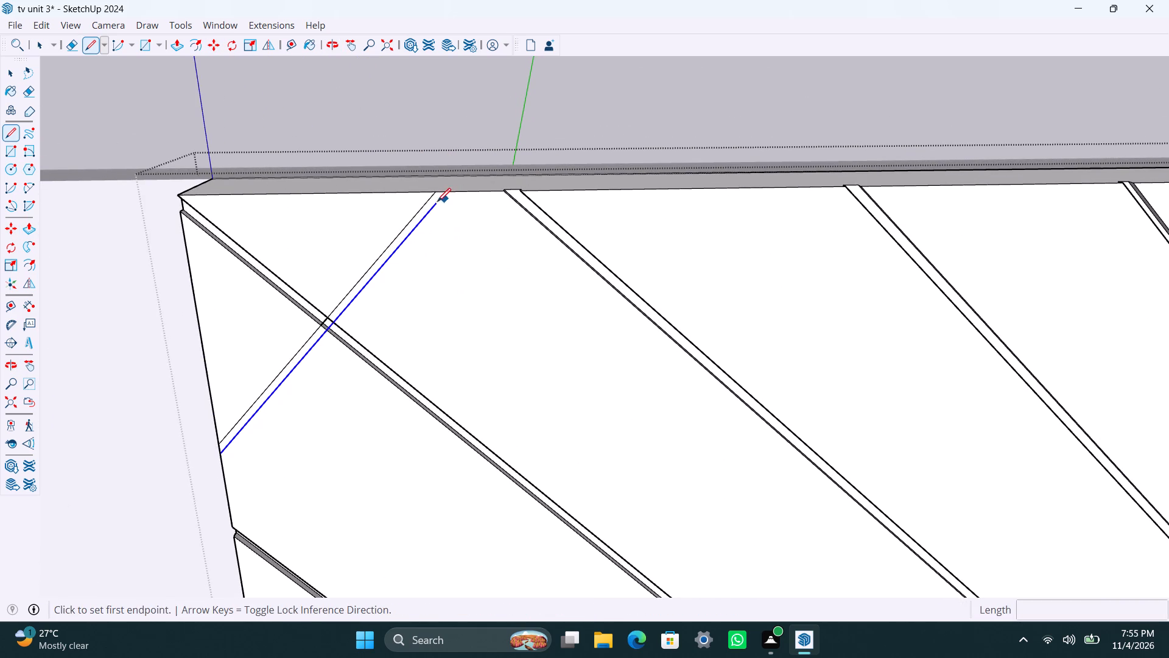
{"action": "left_click", "coordinate": [435, 205]}
{"action": "left_click", "coordinate": [447, 190]}
{"action": "key", "text": "space"}
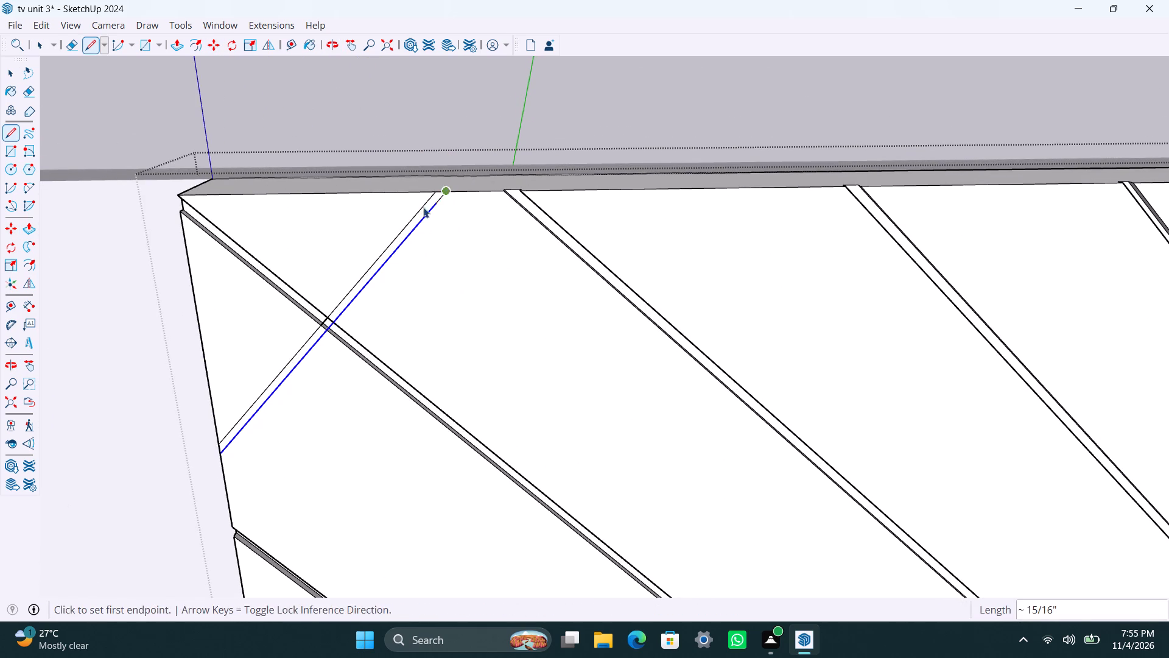
Push the opposing strip 1/2" into the panel on both sides of the corner groove to cut the crossing groove.
{"action": "left_click", "coordinate": [418, 216]}
{"action": "left_click", "coordinate": [418, 217]}
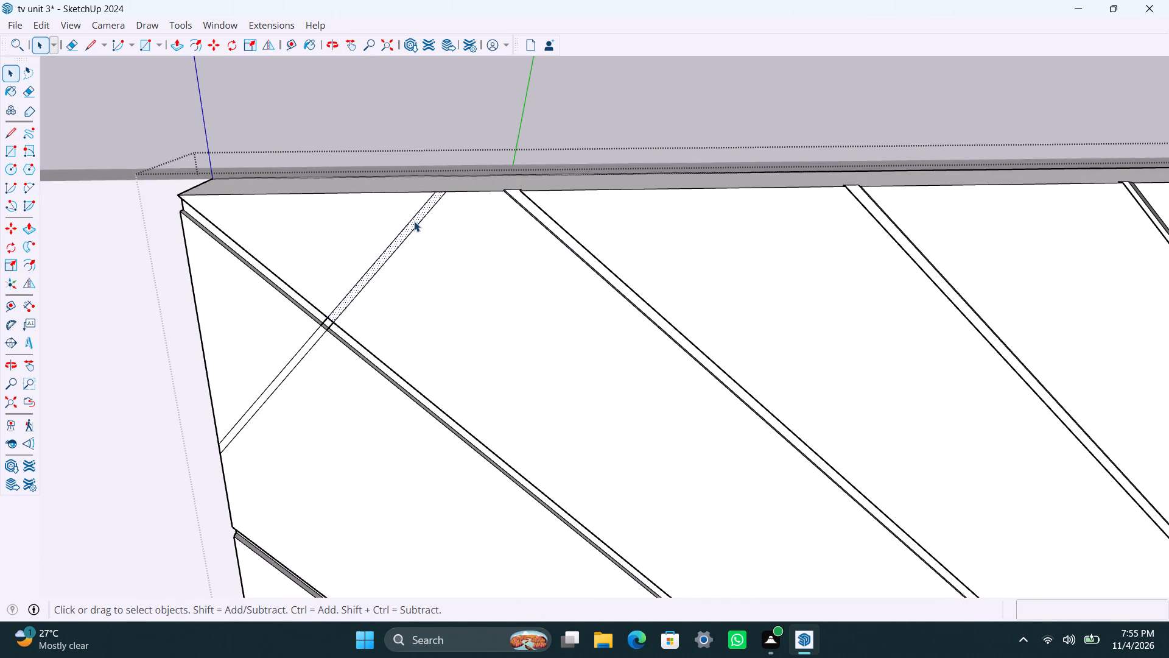
{"action": "key", "text": "p"}
{"action": "left_click", "coordinate": [414, 222]}
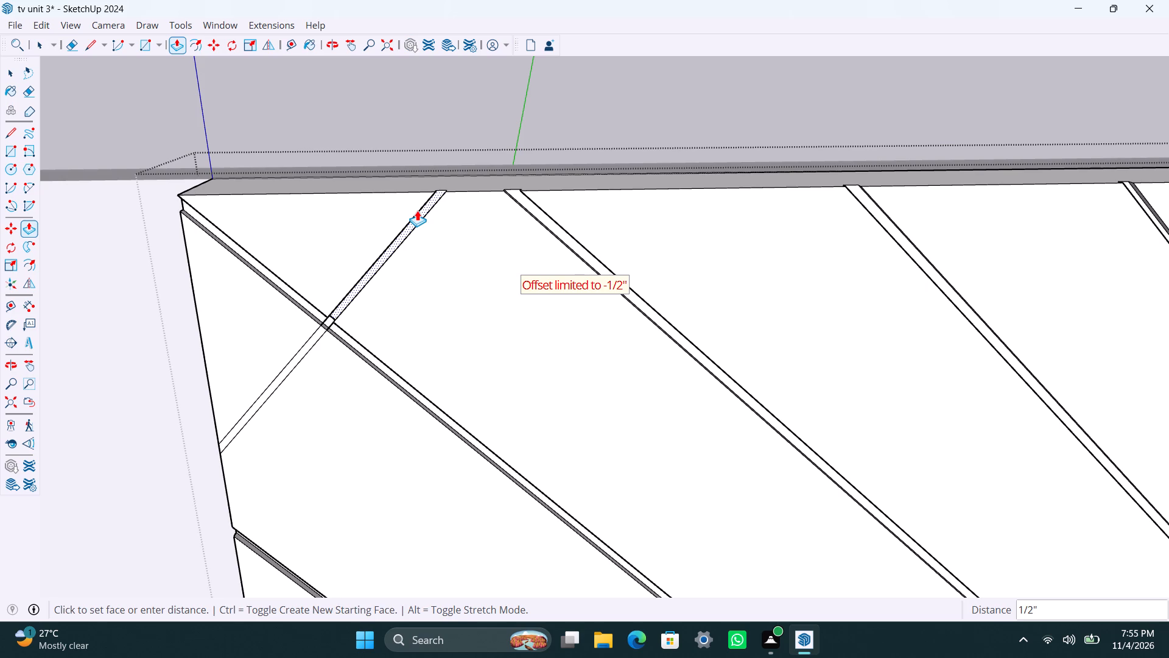
{"action": "left_click", "coordinate": [418, 210]}
{"action": "key", "text": "space"}
{"action": "scroll", "coordinate": [345, 330], "scroll_direction": "up", "scroll_amount": 9}
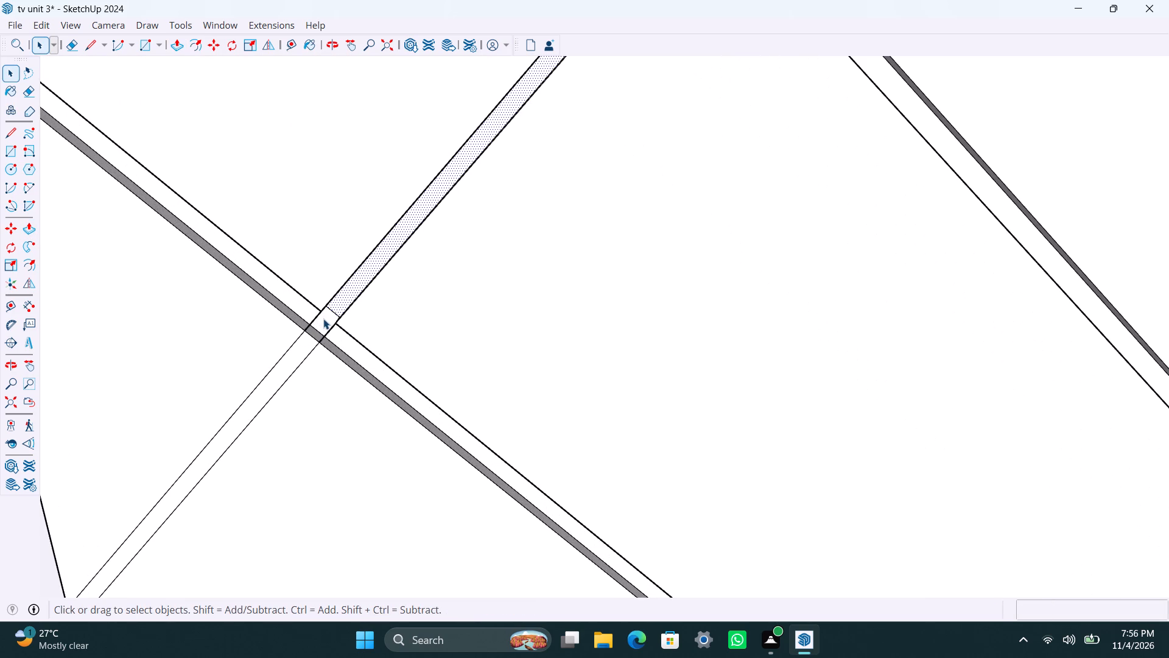
{"action": "left_click", "coordinate": [287, 359]}
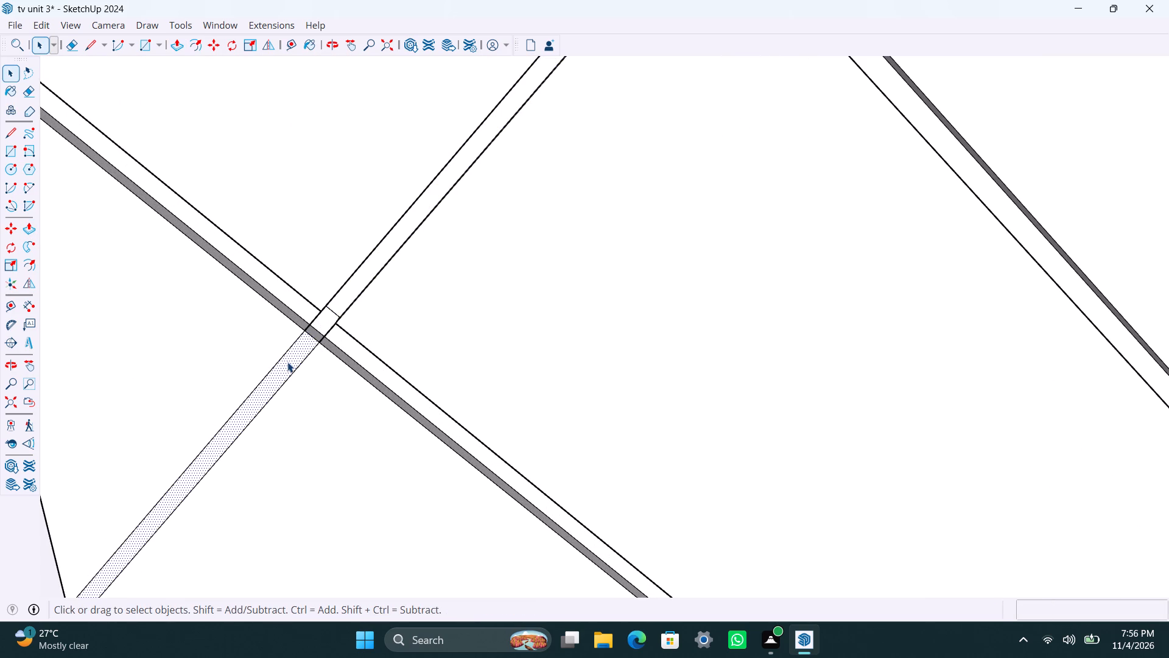
{"action": "key", "text": "p"}
{"action": "left_click", "coordinate": [287, 362]}
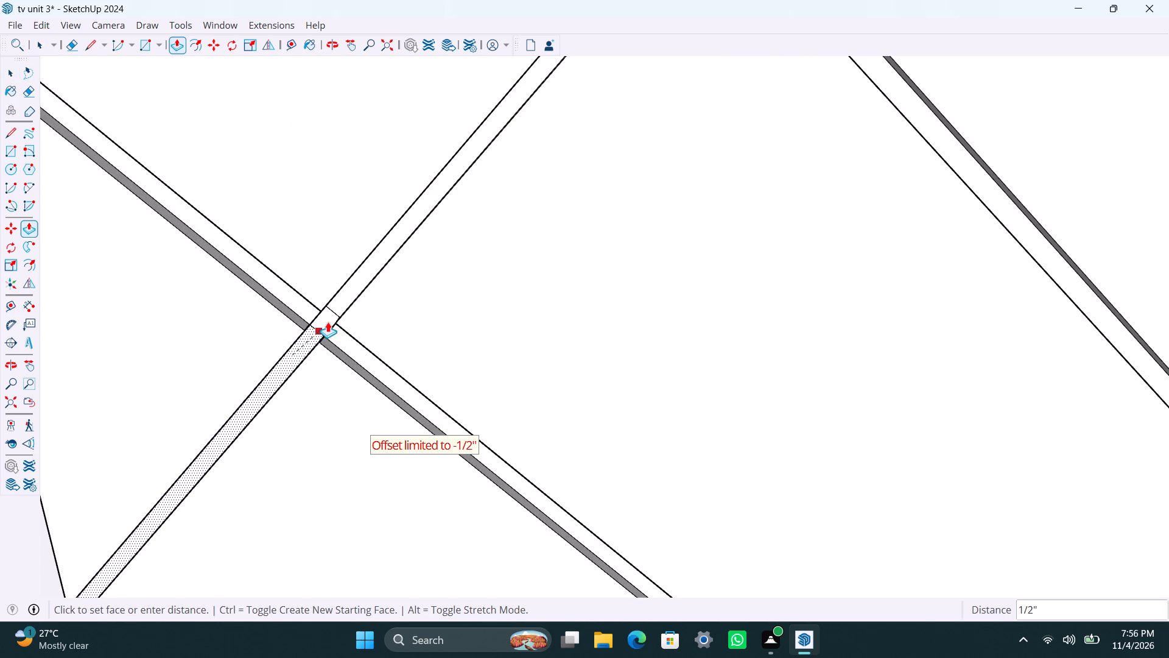
{"action": "left_click", "coordinate": [328, 322]}
{"action": "key", "text": "space"}
Select the leftover short edge across the lower side of the intersection between the corner groove and the opposing groove.
{"action": "scroll", "coordinate": [370, 308], "scroll_direction": "down", "scroll_amount": 16}
{"action": "scroll", "coordinate": [357, 308], "scroll_direction": "up", "scroll_amount": 2}
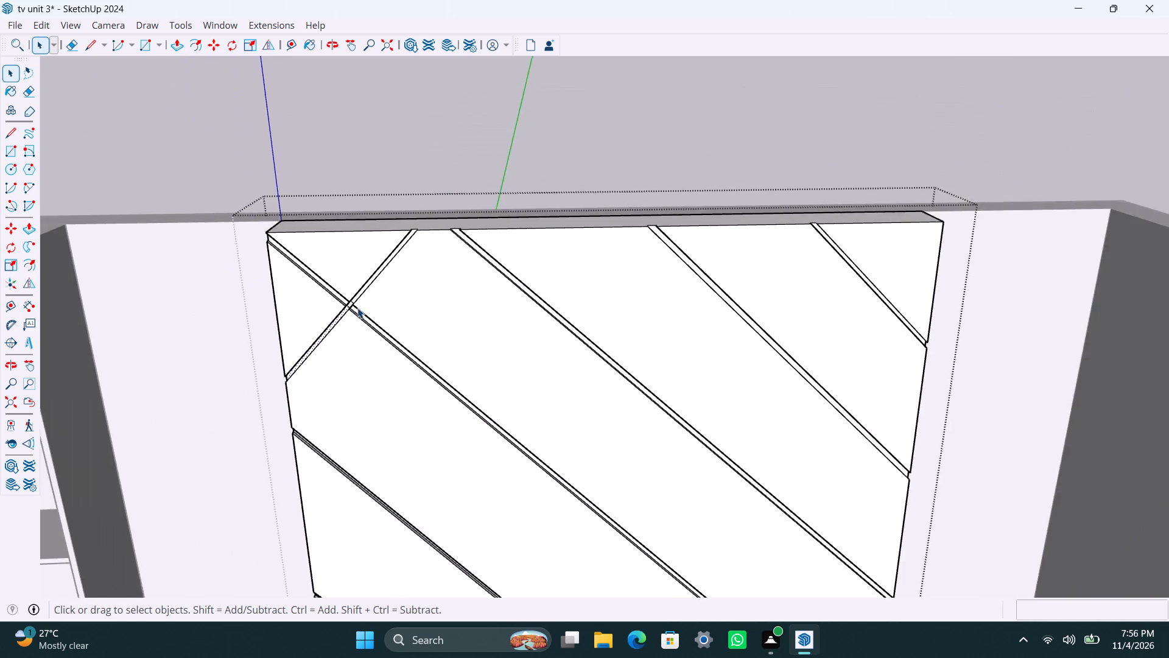
{"action": "scroll", "coordinate": [357, 308], "scroll_direction": "up", "scroll_amount": 17}
{"action": "left_click", "coordinate": [339, 334]}
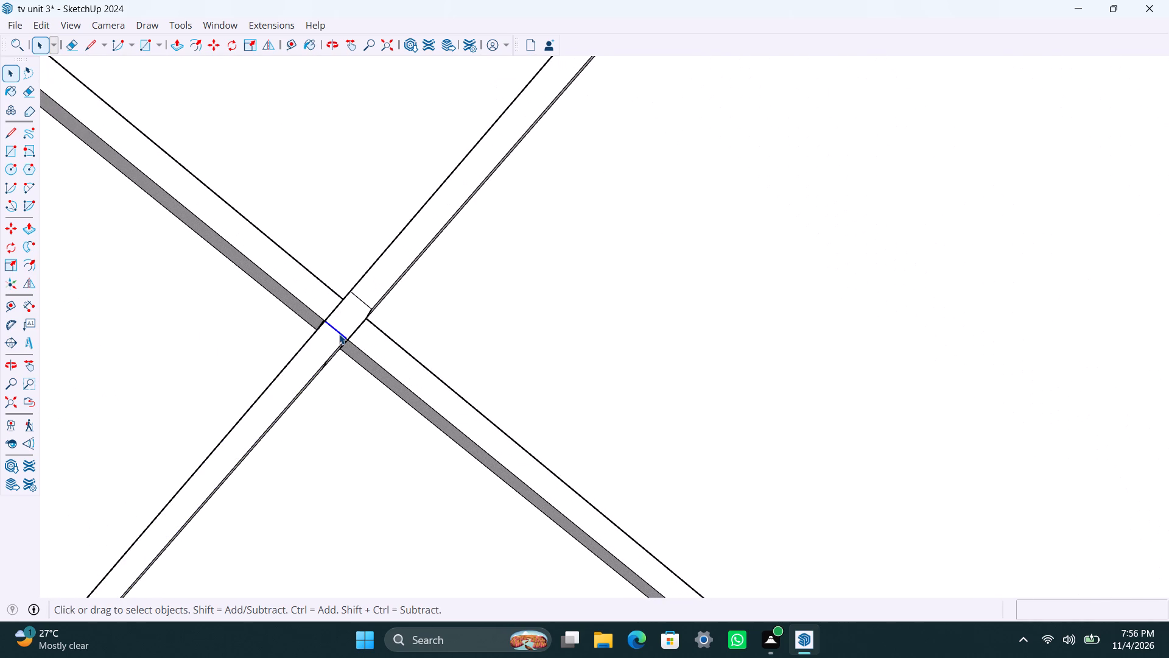
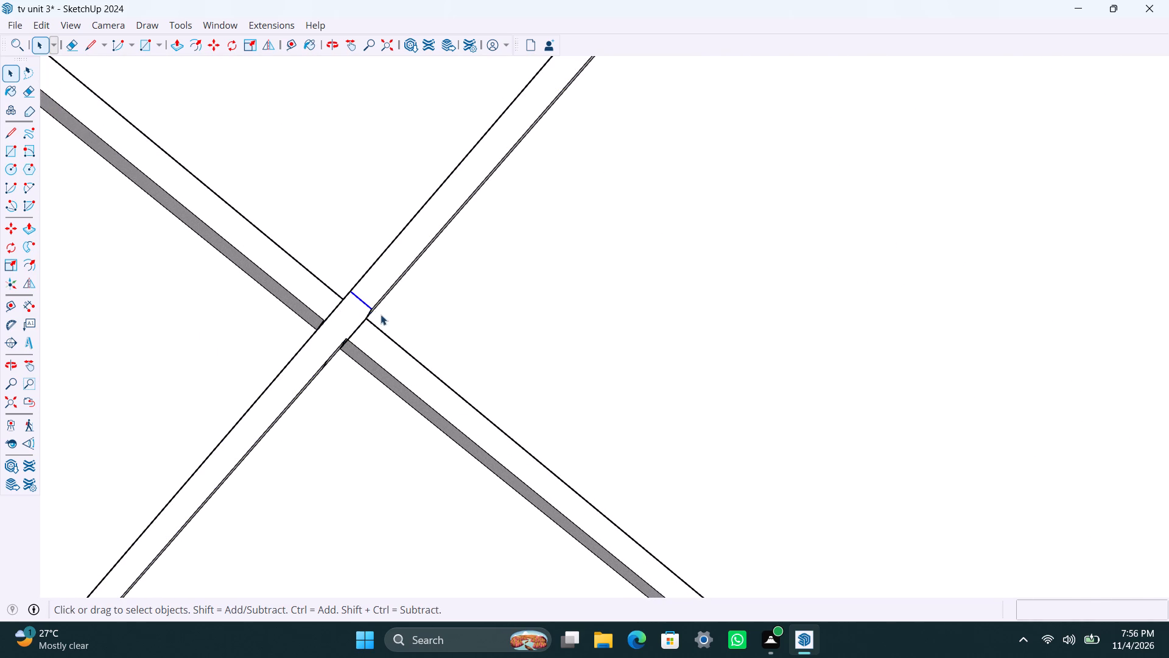
Delete the leftover edges and stub across the groove crossing near the panel's upper-left corner so the grooves join openly.
{"action": "left_click", "coordinate": [435, 347]}
{"action": "scroll", "coordinate": [371, 358], "scroll_direction": "up", "scroll_amount": 3}
{"action": "middle_click_drag", "start_coordinate": [381, 337], "coordinate": [172, 175]}
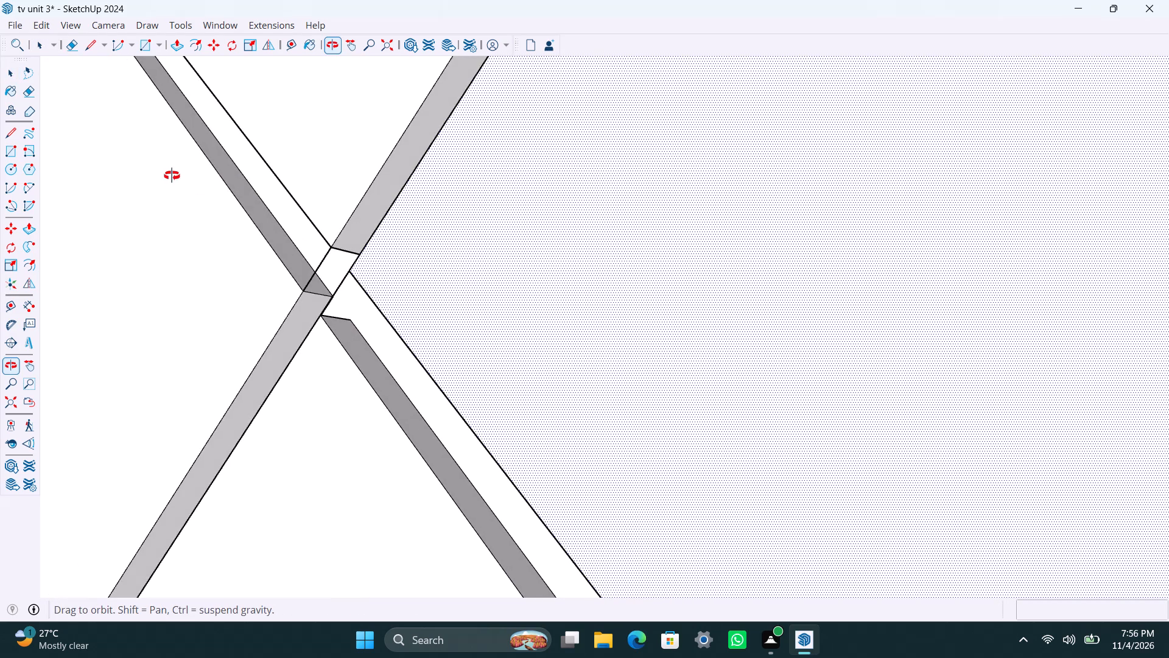
{"action": "middle_click_drag", "start_coordinate": [172, 175], "coordinate": [376, 246]}
{"action": "scroll", "coordinate": [352, 320], "scroll_direction": "up", "scroll_amount": 3}
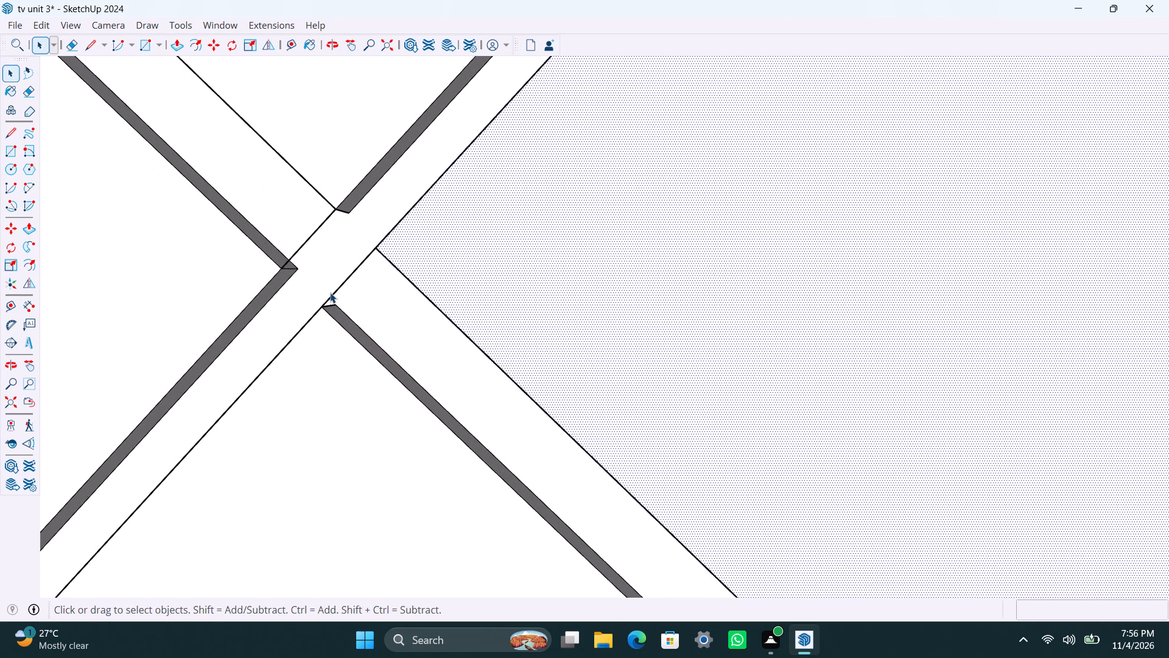
{"action": "scroll", "coordinate": [330, 292], "scroll_direction": "up", "scroll_amount": 1}
{"action": "left_click", "coordinate": [339, 291]}
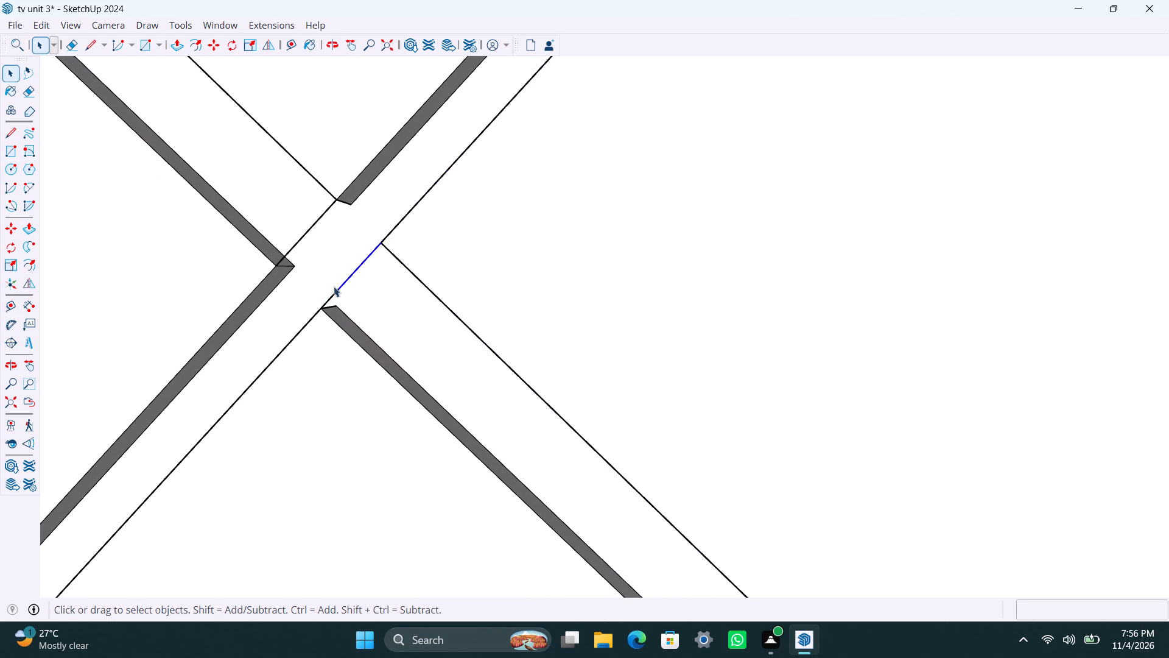
{"action": "key", "text": "Delete"}
{"action": "left_click", "coordinate": [306, 232]}
{"action": "key", "text": "Delete"}
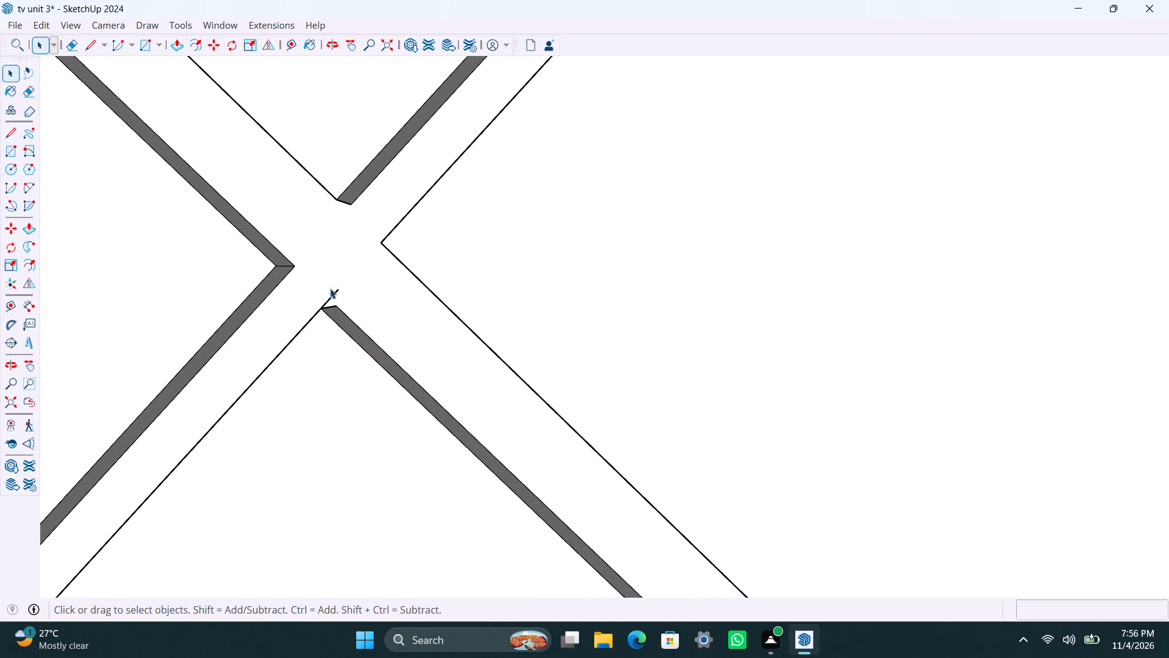
{"action": "left_click", "coordinate": [332, 295]}
{"action": "key", "text": "Delete"}
{"action": "left_click", "coordinate": [418, 229]}
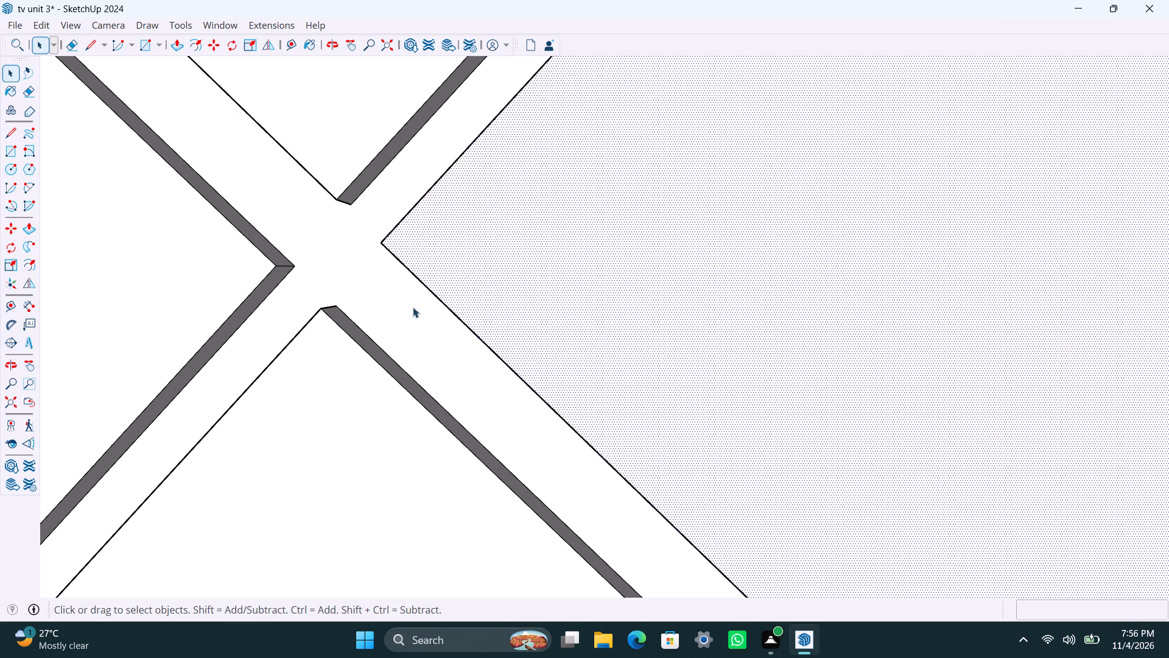
Examine the panel faces around the groove crossing one by one to check that they are separate.
{"action": "scroll", "coordinate": [410, 313], "scroll_direction": "down", "scroll_amount": 20}
{"action": "scroll", "coordinate": [410, 313], "scroll_direction": "down", "scroll_amount": 12}
{"action": "left_click", "coordinate": [487, 261]}
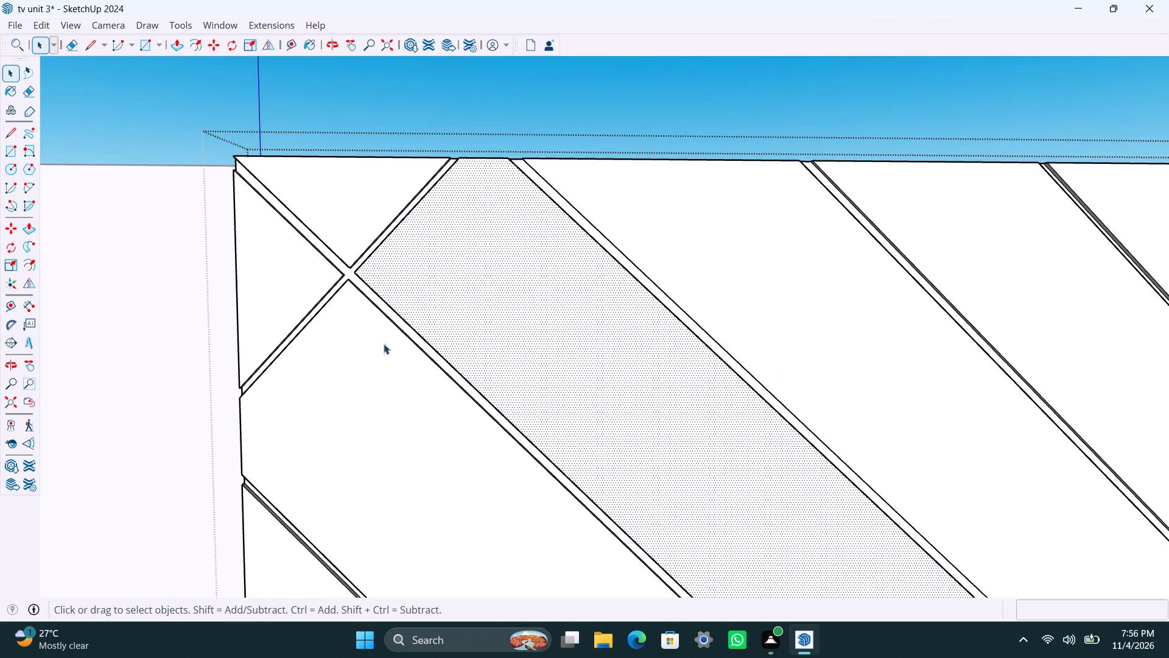
{"action": "left_click", "coordinate": [370, 362]}
{"action": "left_click", "coordinate": [488, 291]}
{"action": "left_click", "coordinate": [346, 221]}
{"action": "left_click_drag", "start_coordinate": [303, 274], "coordinate": [303, 280]}
{"action": "left_click", "coordinate": [325, 389]}
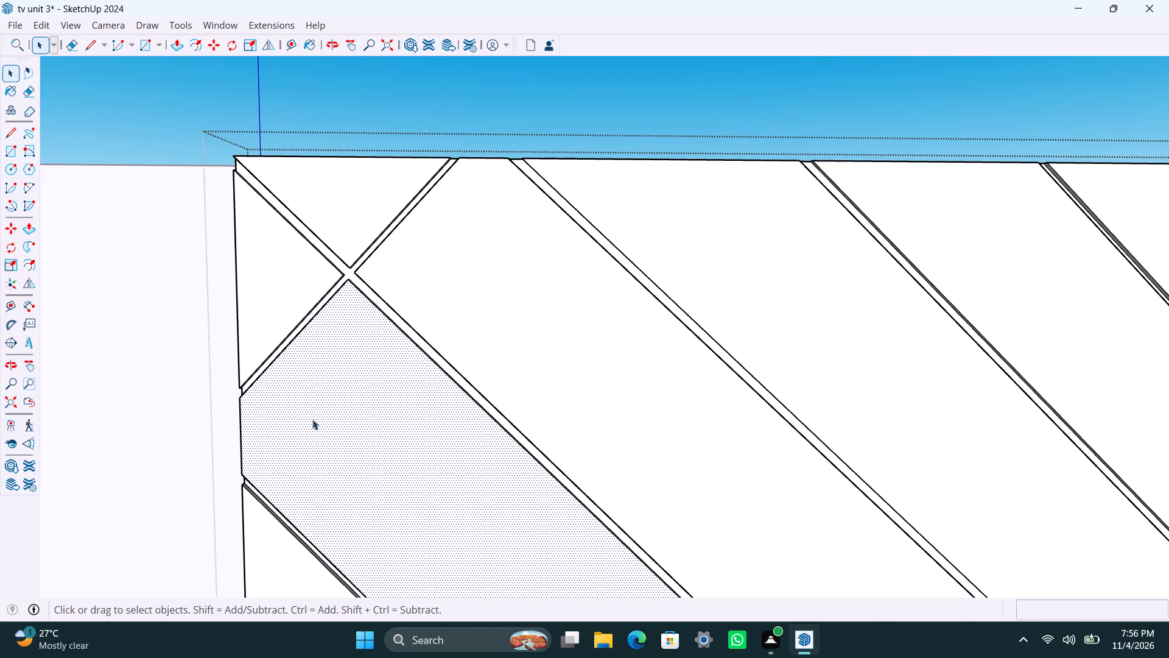
{"action": "scroll", "coordinate": [311, 388], "scroll_direction": "down", "scroll_amount": 10}
{"action": "middle_click_drag", "start_coordinate": [429, 361], "coordinate": [413, 292], "text": "shift"}
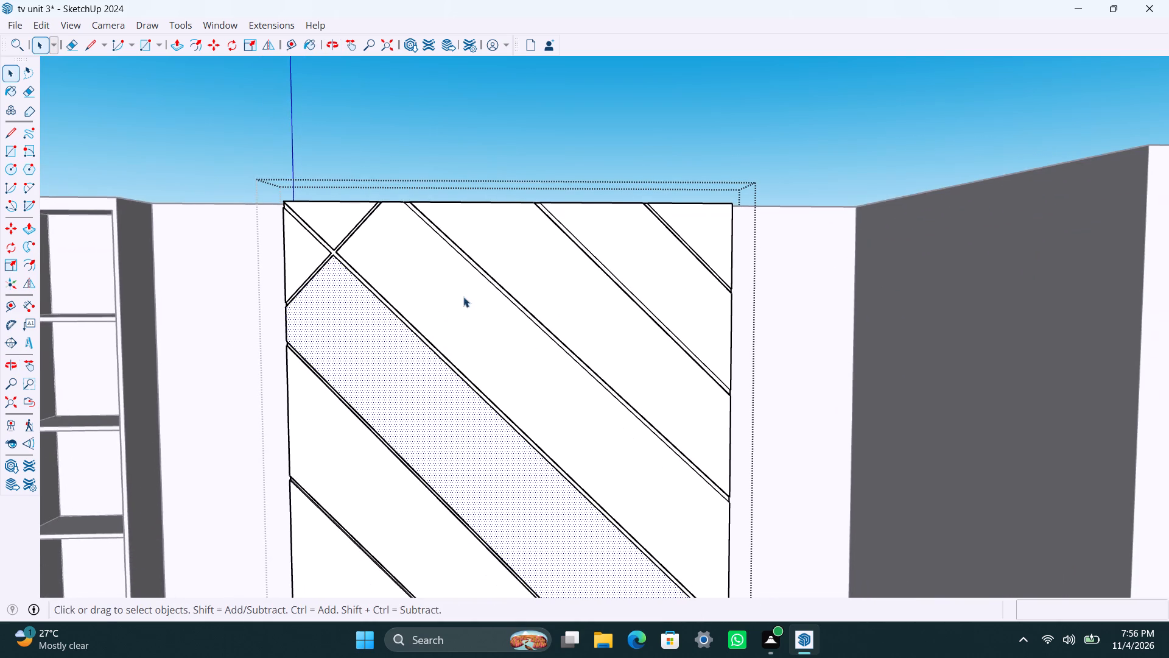
{"action": "left_click", "coordinate": [540, 154]}
Inside the panel group, draw a second diagonal line from the panel's left edge up to its top edge, crossing three existing grooves.
{"action": "scroll", "coordinate": [340, 333], "scroll_direction": "up", "scroll_amount": 2}
{"action": "double_click", "coordinate": [340, 327]}
{"action": "double_click", "coordinate": [322, 335]}
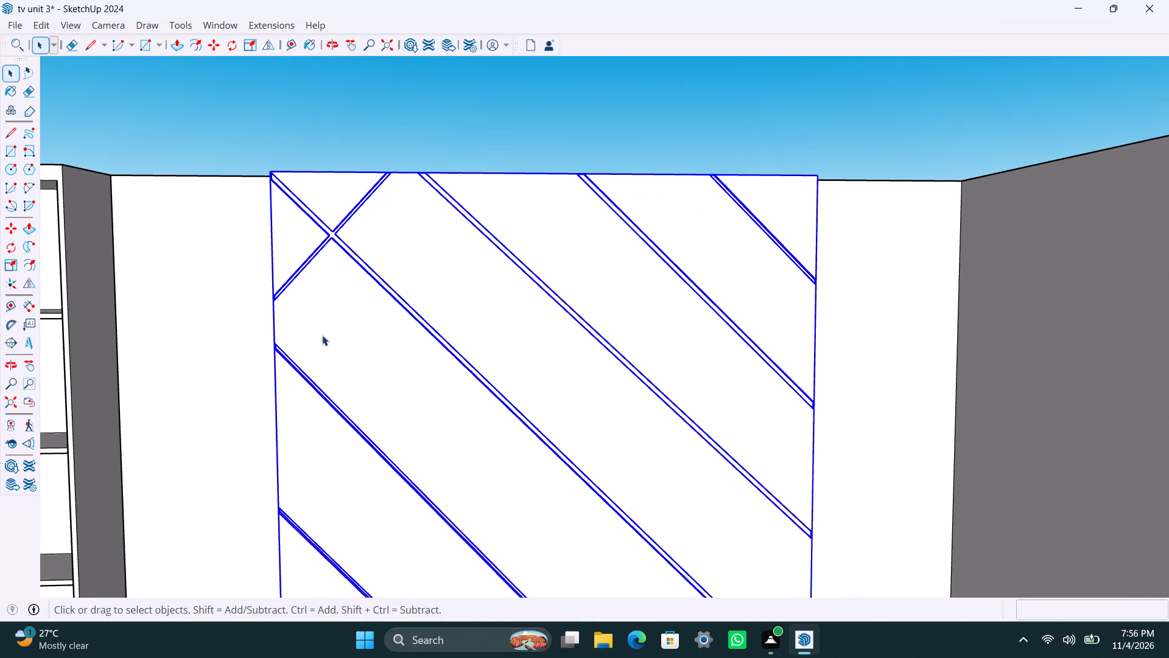
{"action": "scroll", "coordinate": [349, 353], "scroll_direction": "up", "scroll_amount": 1}
{"action": "key", "text": "l"}
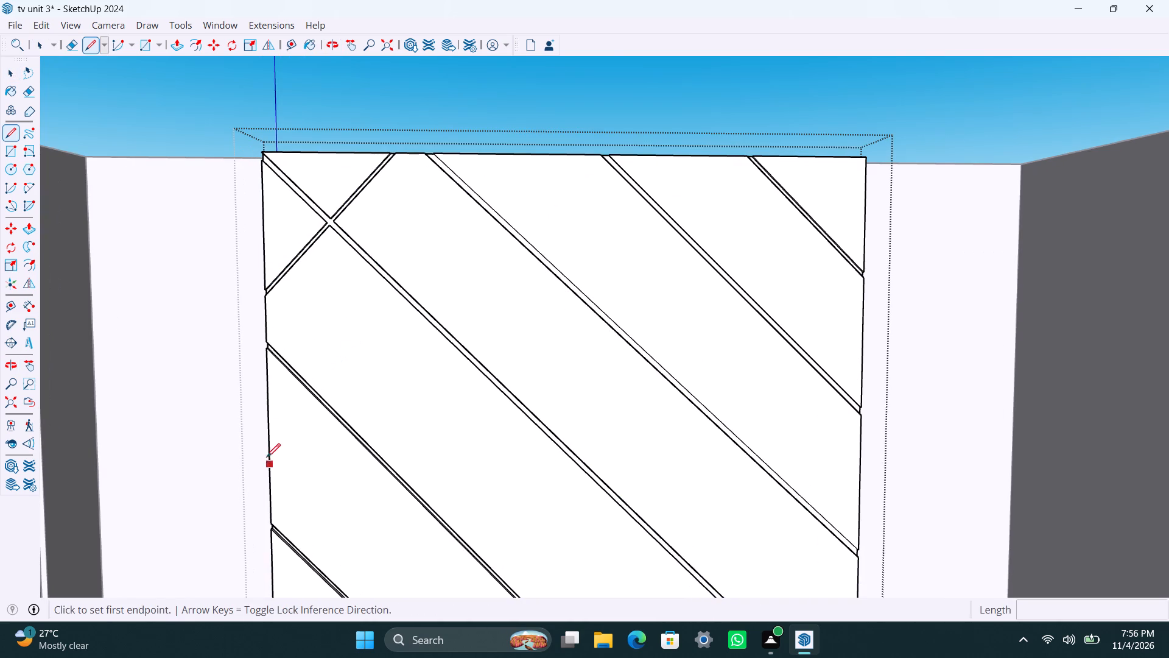
{"action": "left_click", "coordinate": [272, 424]}
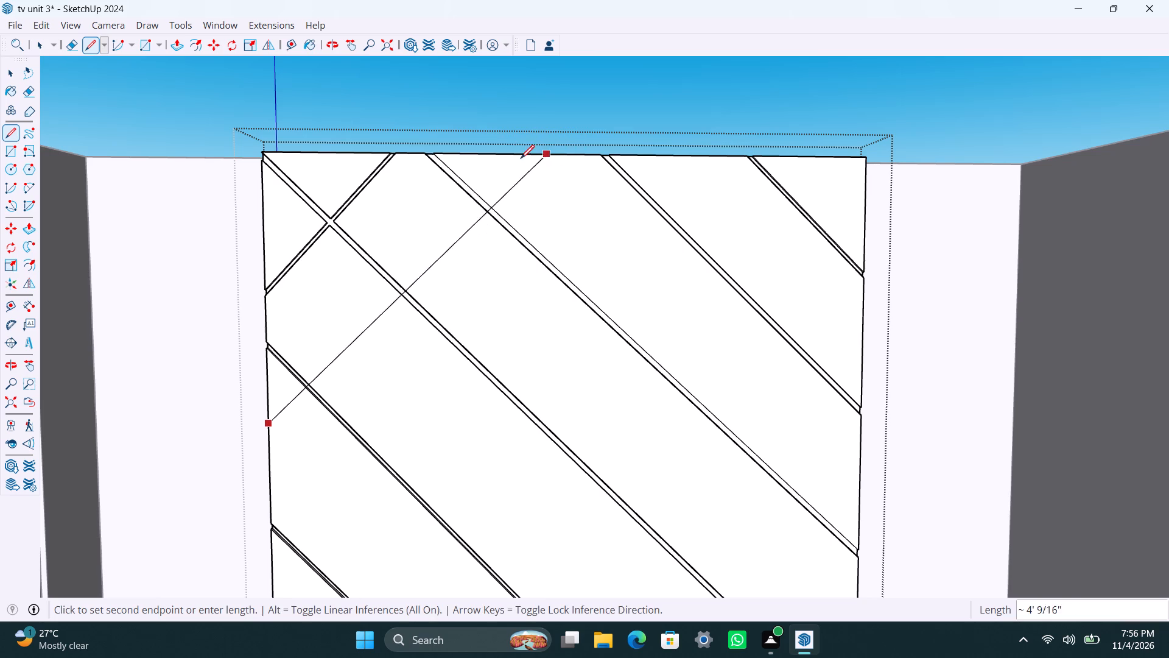
{"action": "left_click", "coordinate": [514, 157]}
{"action": "key", "text": "space"}
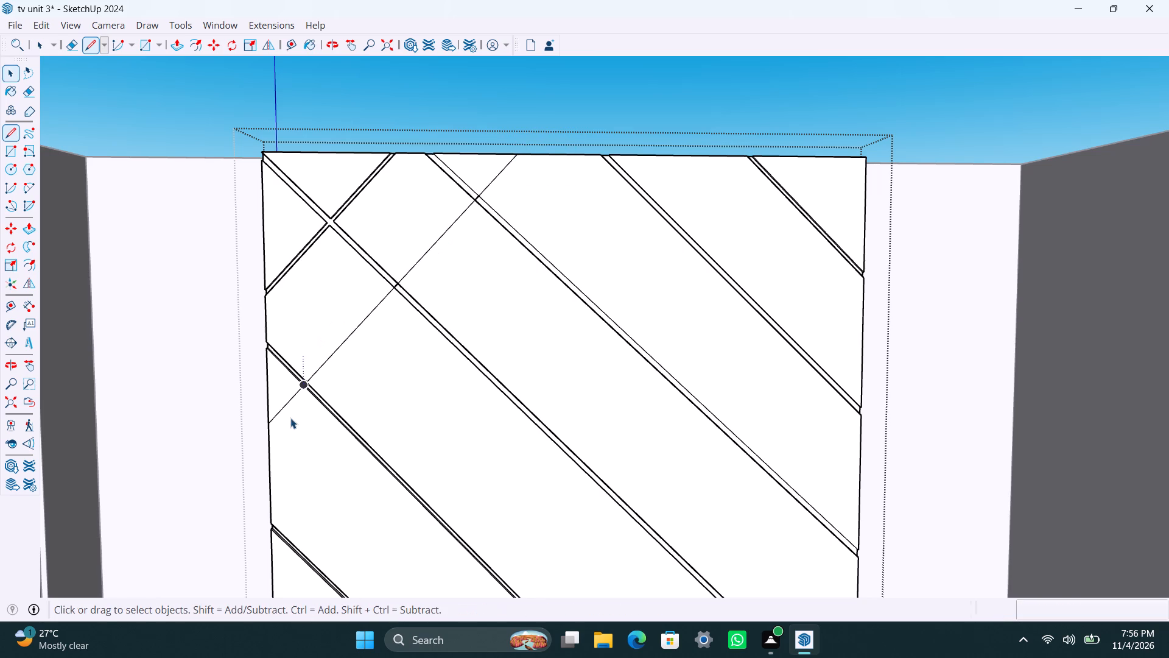
Copy all segments of the new diagonal line 18 mm down the panel to mark the second cross groove's width.
{"action": "left_click", "coordinate": [275, 415]}
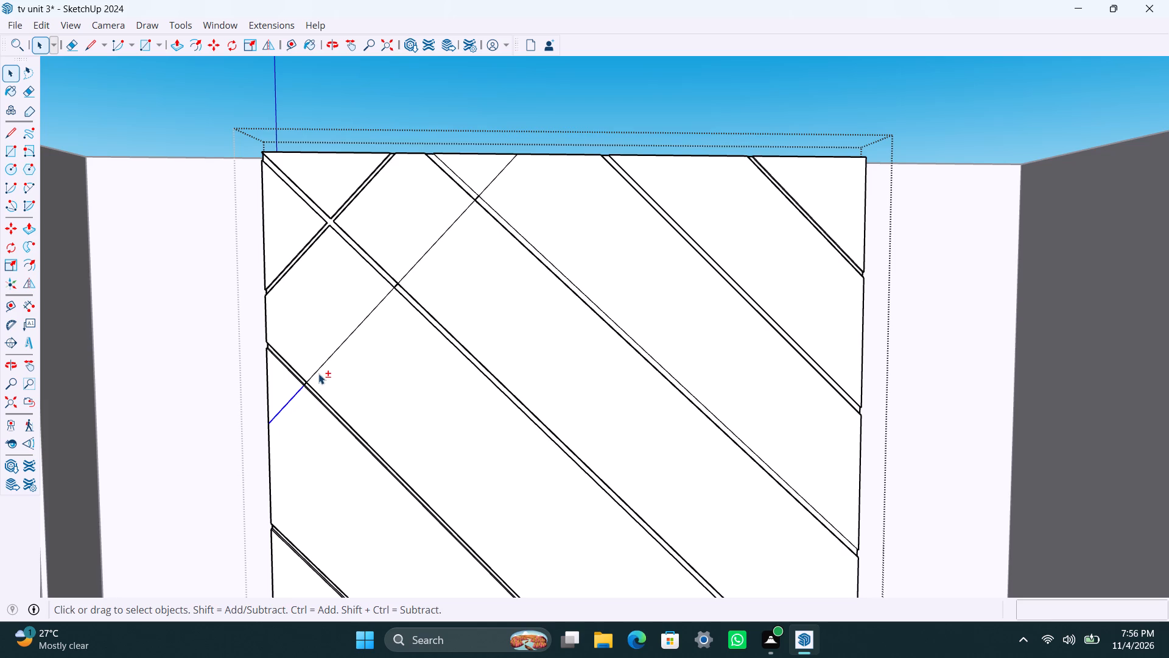
{"action": "left_click", "coordinate": [312, 373], "text": "shift"}
{"action": "left_click", "coordinate": [411, 270], "text": "shift"}
{"action": "left_click", "coordinate": [489, 182], "text": "shift"}
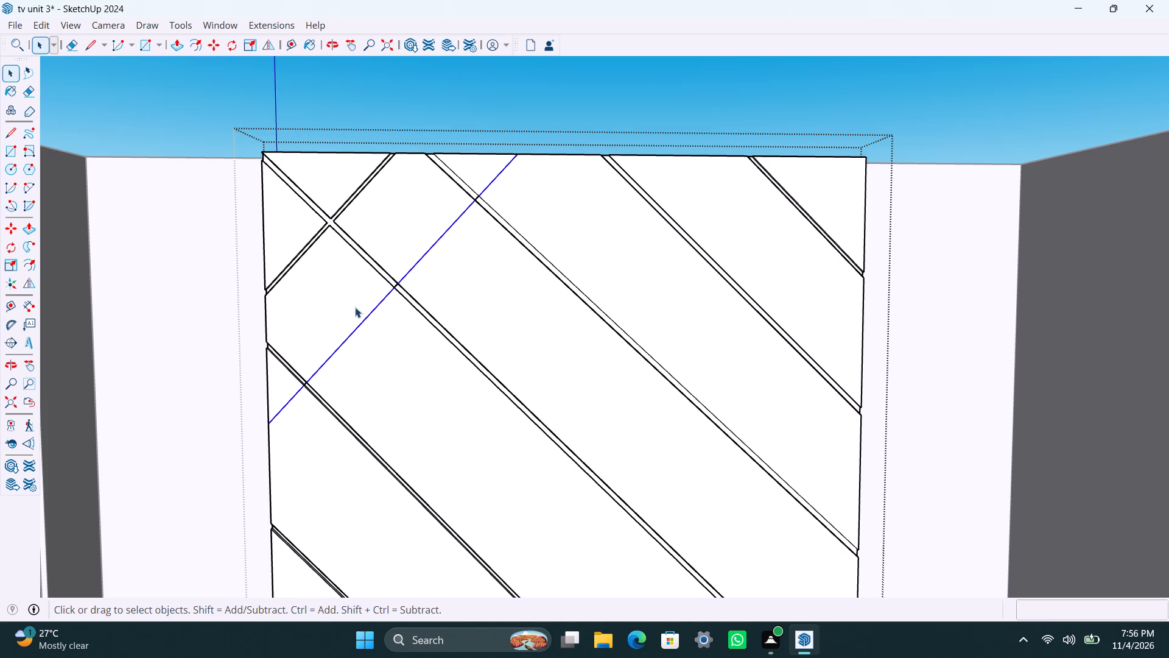
{"action": "key", "text": "m"}
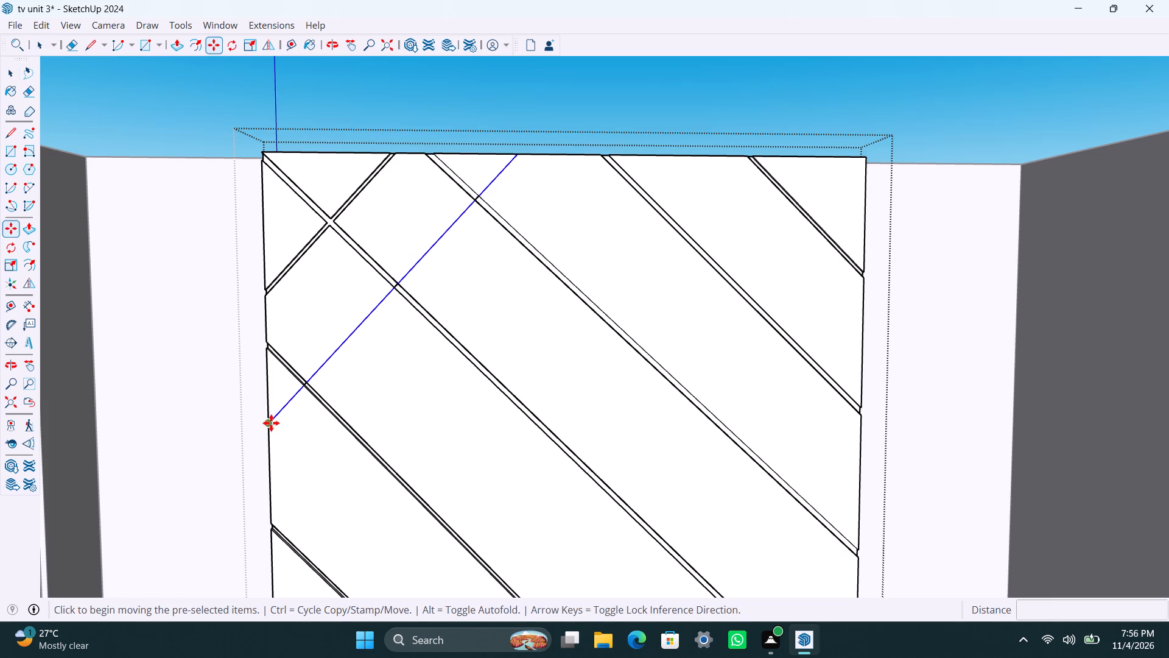
{"action": "left_click", "coordinate": [271, 423]}
{"action": "type", "text": "18mm"}
{"action": "key", "text": "Return"}
{"action": "key", "text": "space"}
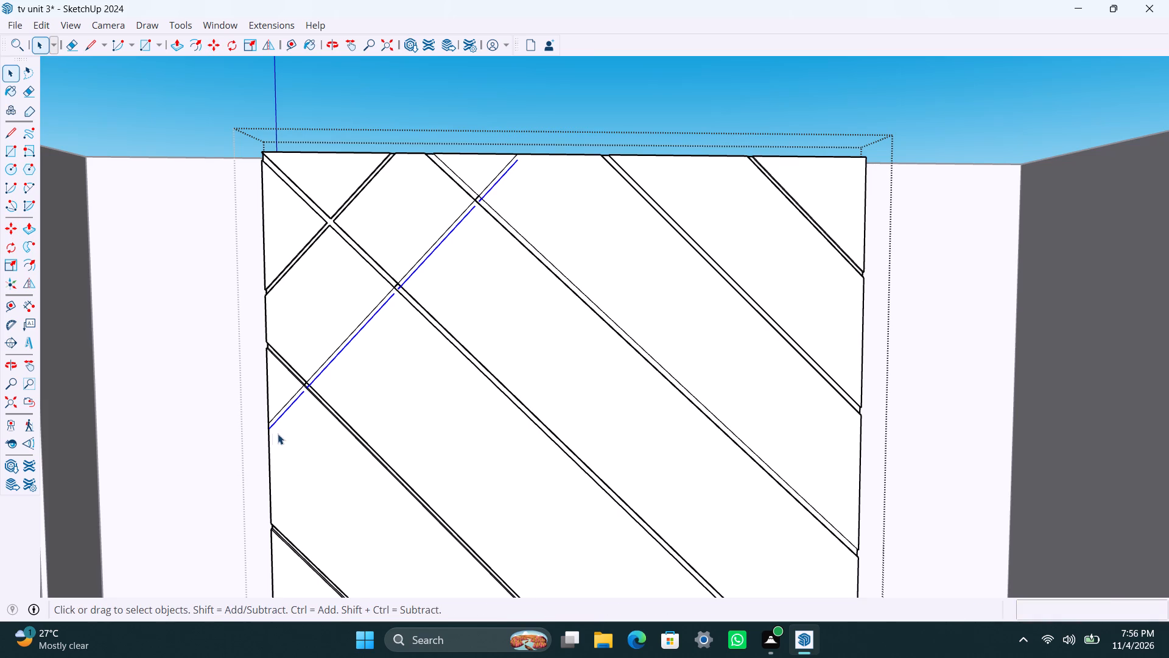
Extend the copied diagonal line's upper end with a short line to the panel's top edge.
{"action": "scroll", "coordinate": [486, 193], "scroll_direction": "up", "scroll_amount": 11}
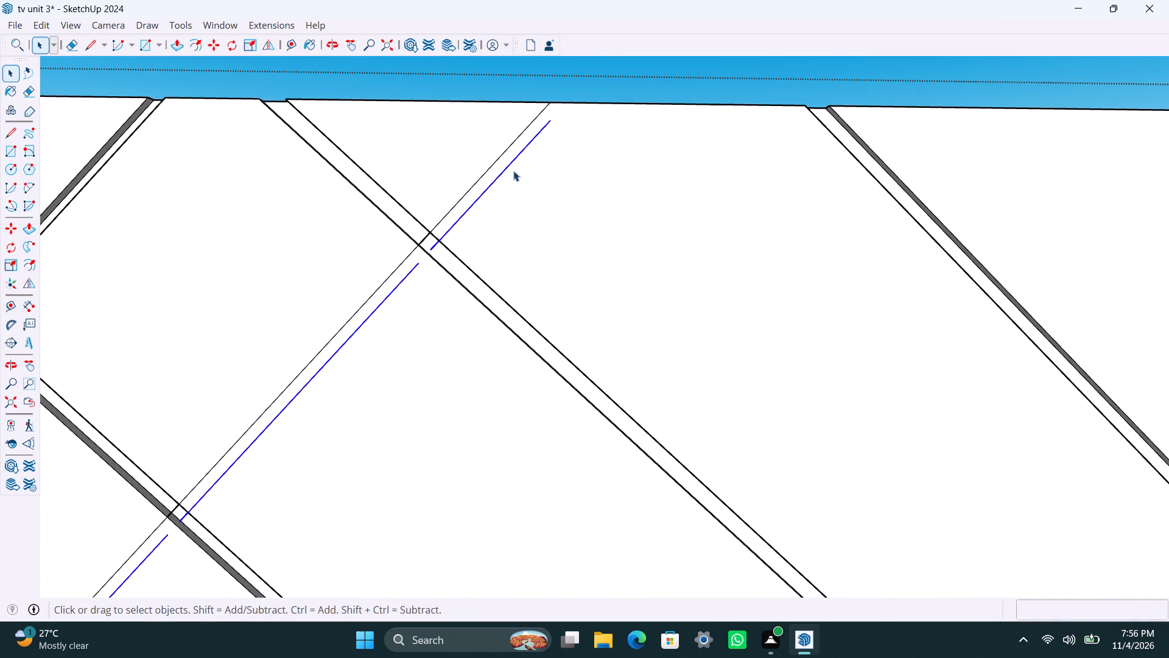
{"action": "key", "text": "l"}
{"action": "left_click", "coordinate": [552, 122]}
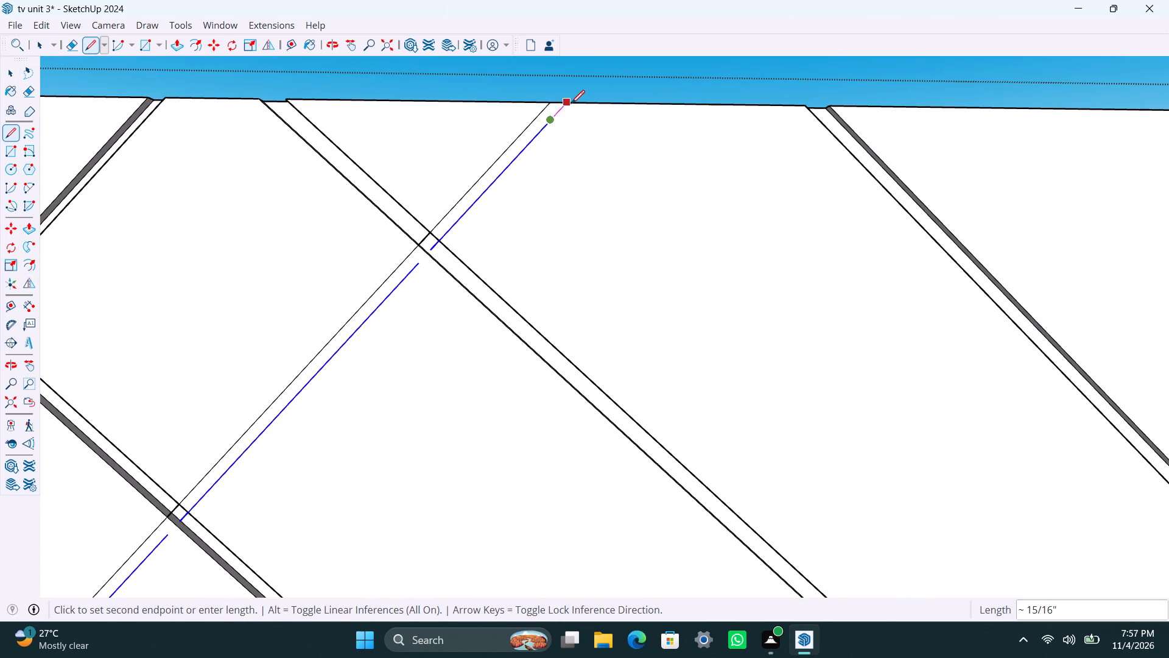
{"action": "left_click", "coordinate": [571, 104]}
{"action": "key", "text": "space"}
Push the uppermost strip between the two diagonal lines 1/2" into the panel.
{"action": "left_click", "coordinate": [542, 118]}
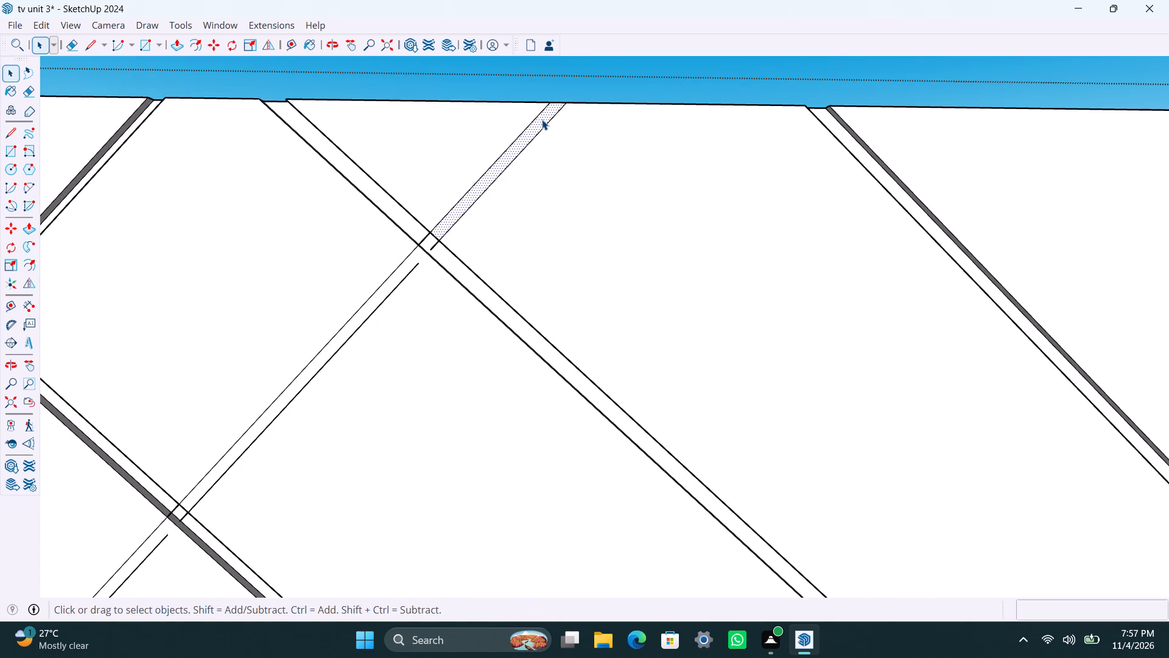
{"action": "key", "text": "p"}
{"action": "left_click", "coordinate": [542, 119]}
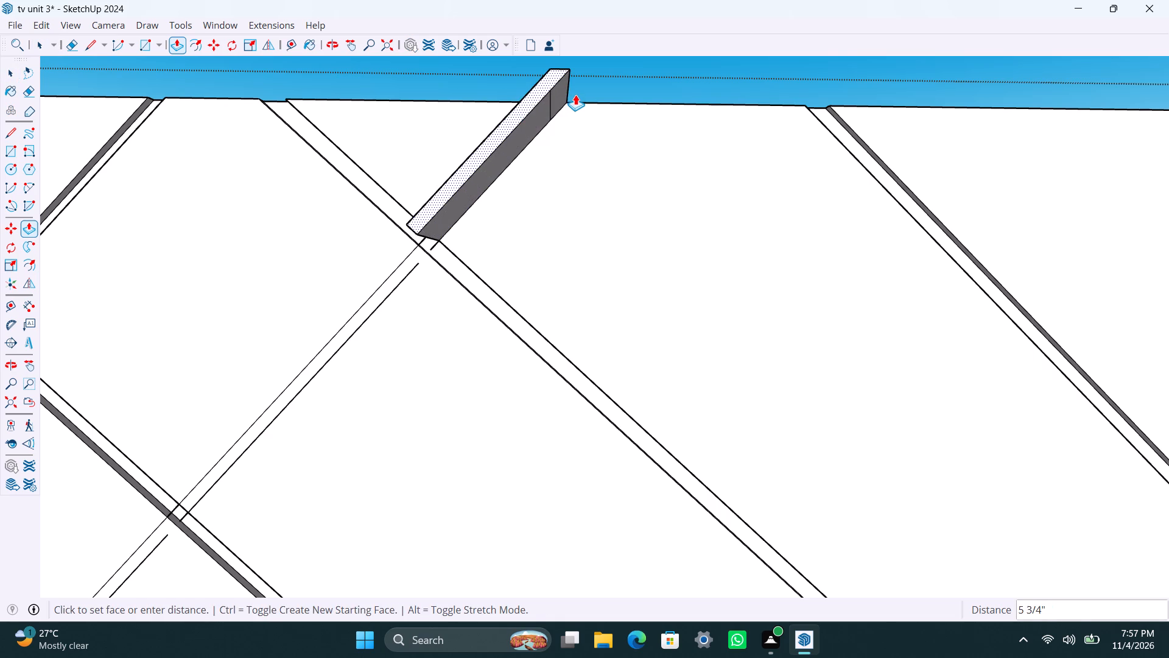
{"action": "key", "text": "Escape"}
{"action": "scroll", "coordinate": [527, 139], "scroll_direction": "up", "scroll_amount": 3}
{"action": "middle_click_drag", "start_coordinate": [538, 189], "coordinate": [427, 297]}
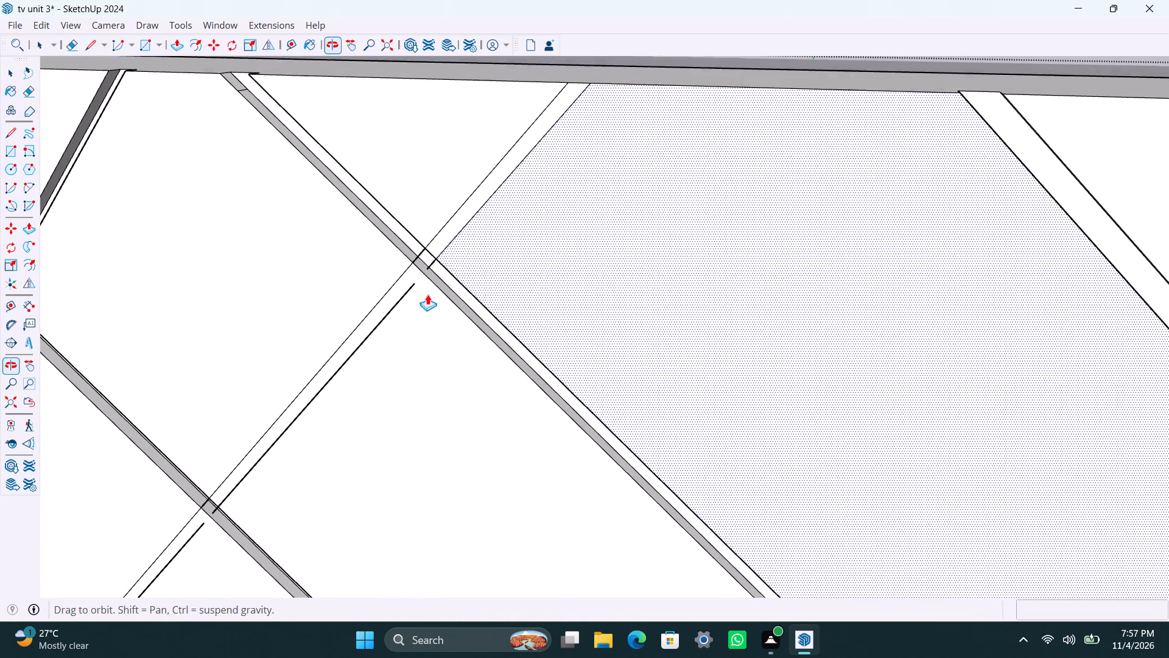
{"action": "left_click", "coordinate": [558, 104]}
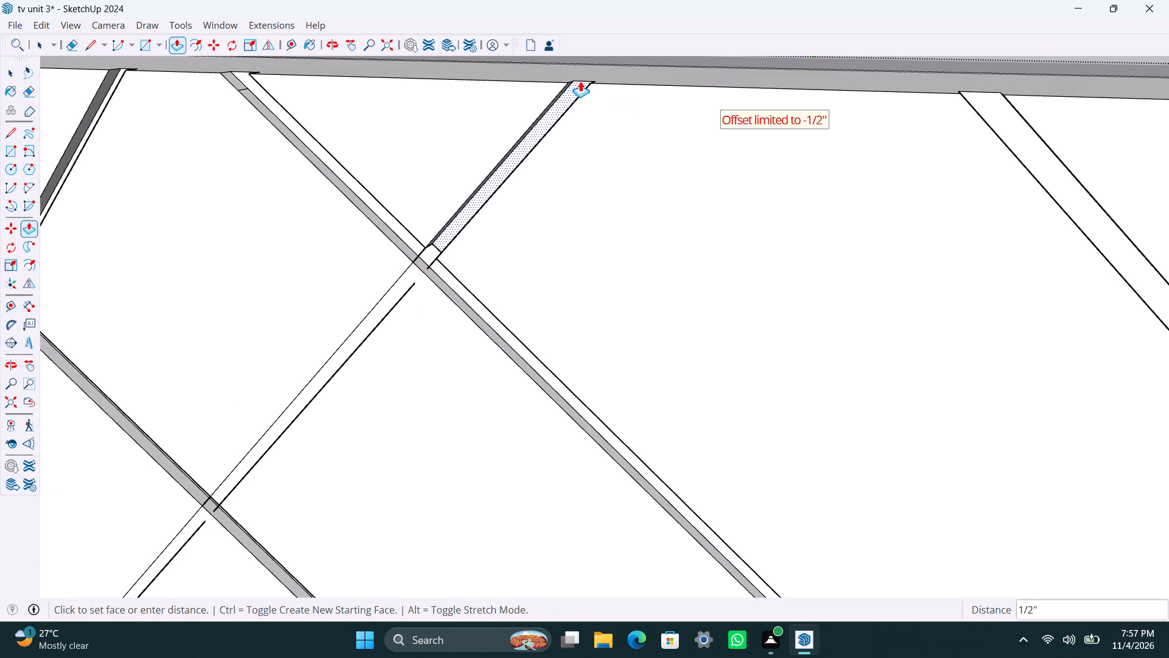
{"action": "left_click", "coordinate": [580, 81]}
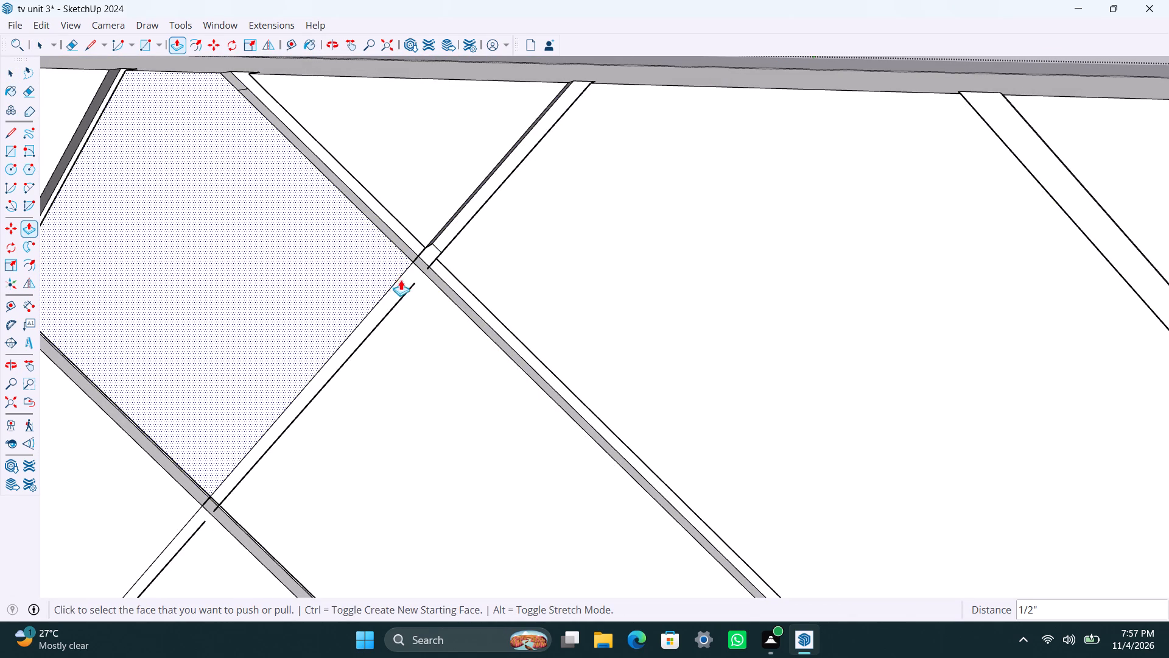
{"action": "key", "text": "space"}
Close the second strip's open corner at the groove crossing with a short line and recess it to the first strip's depth.
{"action": "scroll", "coordinate": [404, 281], "scroll_direction": "up", "scroll_amount": 3}
{"action": "key", "text": "l"}
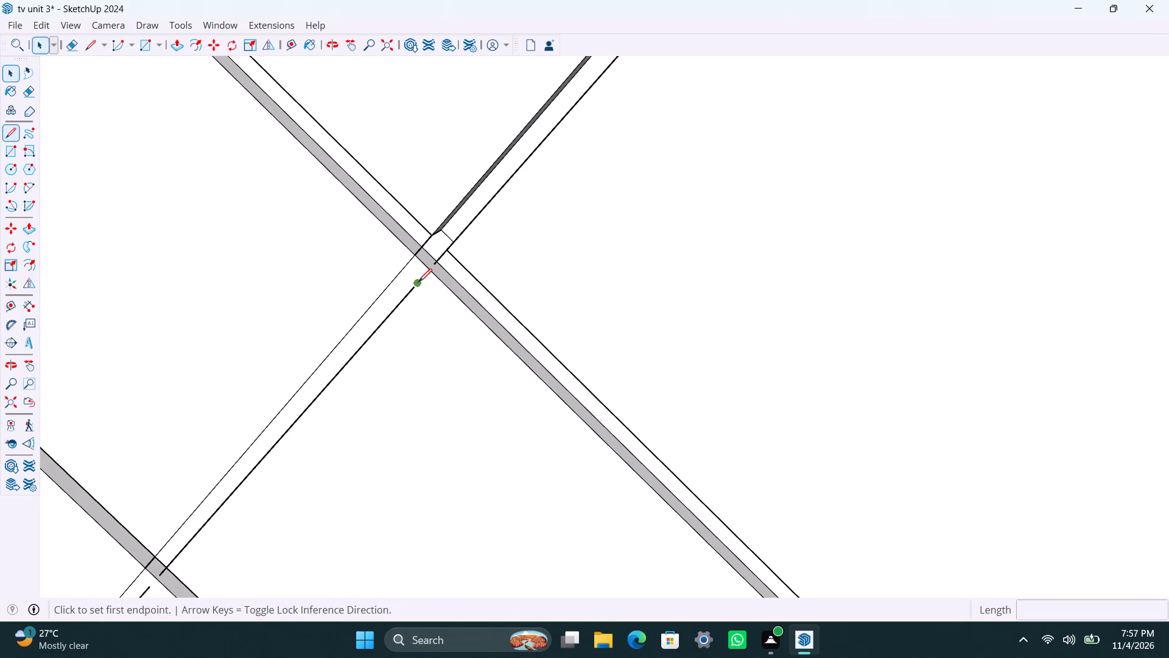
{"action": "left_click", "coordinate": [421, 282]}
{"action": "left_click", "coordinate": [441, 263]}
{"action": "key", "text": "space"}
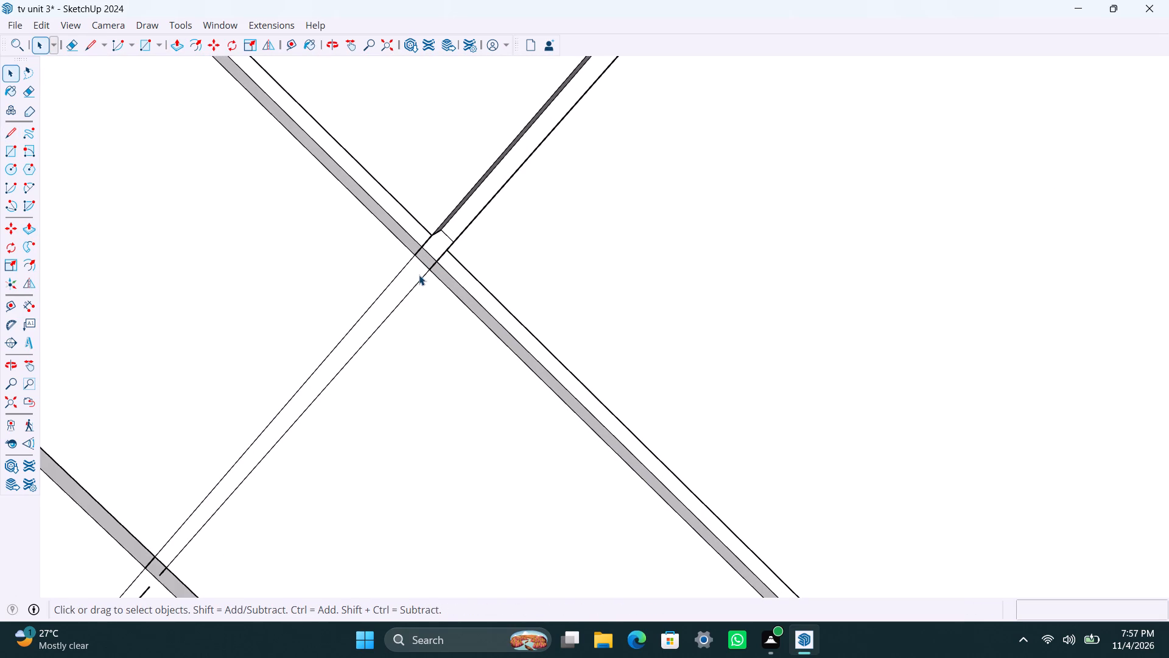
{"action": "left_click", "coordinate": [419, 275]}
{"action": "key", "text": "p"}
{"action": "double_click", "coordinate": [408, 279]}
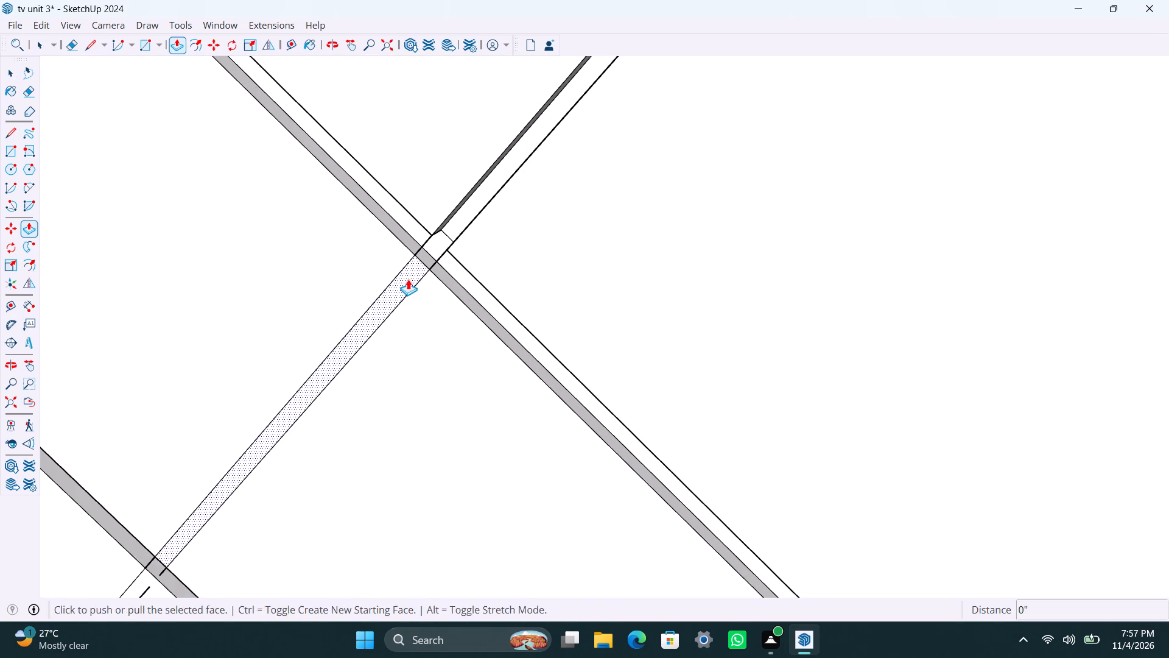
{"action": "key", "text": "space"}
Close the third strip's open corner at the next groove crossing with a short line and recess it to the same depth.
{"action": "scroll", "coordinate": [323, 359], "scroll_direction": "down", "scroll_amount": 5}
{"action": "middle_click_drag", "start_coordinate": [333, 350], "coordinate": [519, 207]}
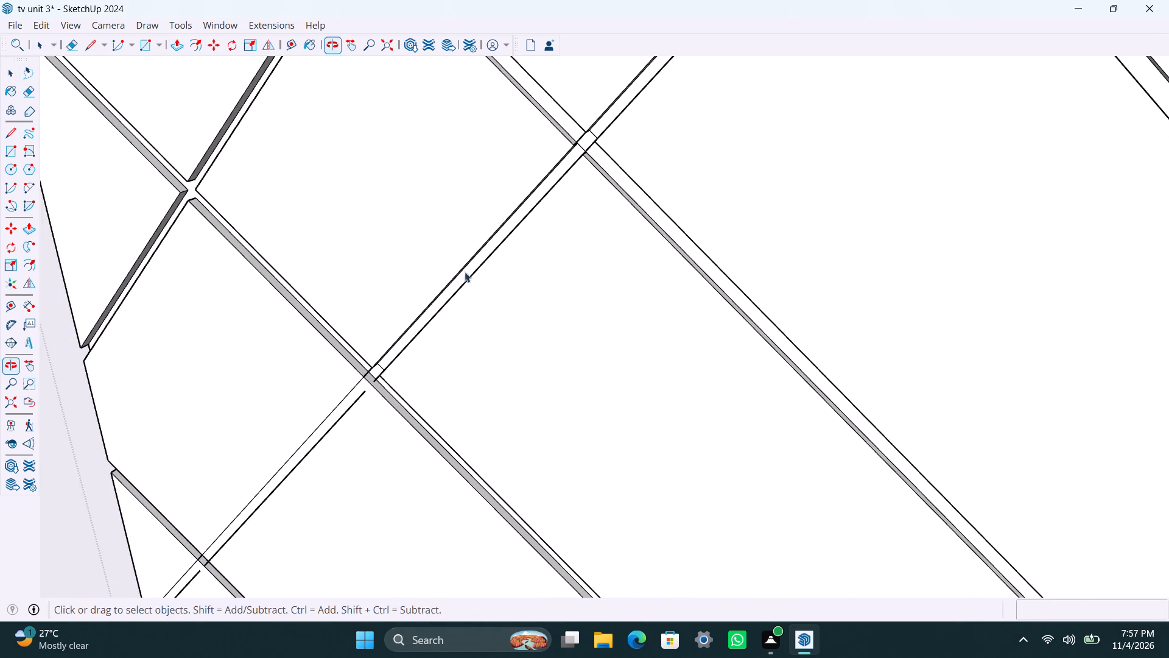
{"action": "scroll", "coordinate": [362, 401], "scroll_direction": "up", "scroll_amount": 8}
{"action": "key", "text": "l"}
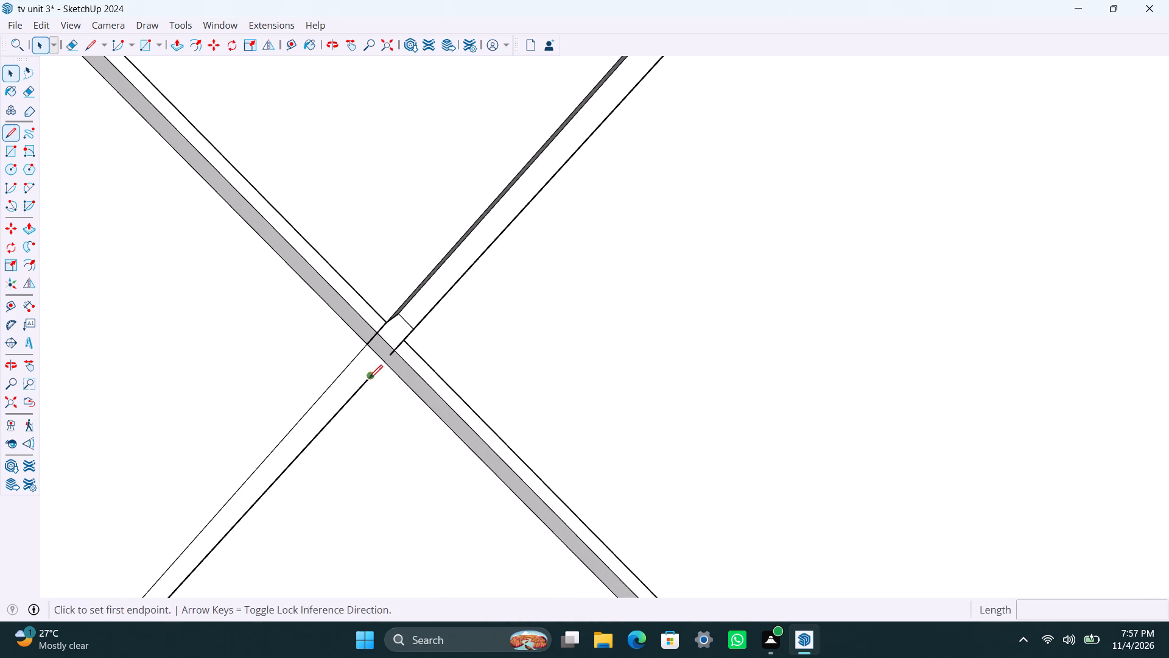
{"action": "left_click", "coordinate": [372, 375]}
{"action": "left_click", "coordinate": [387, 359]}
{"action": "key", "text": "space"}
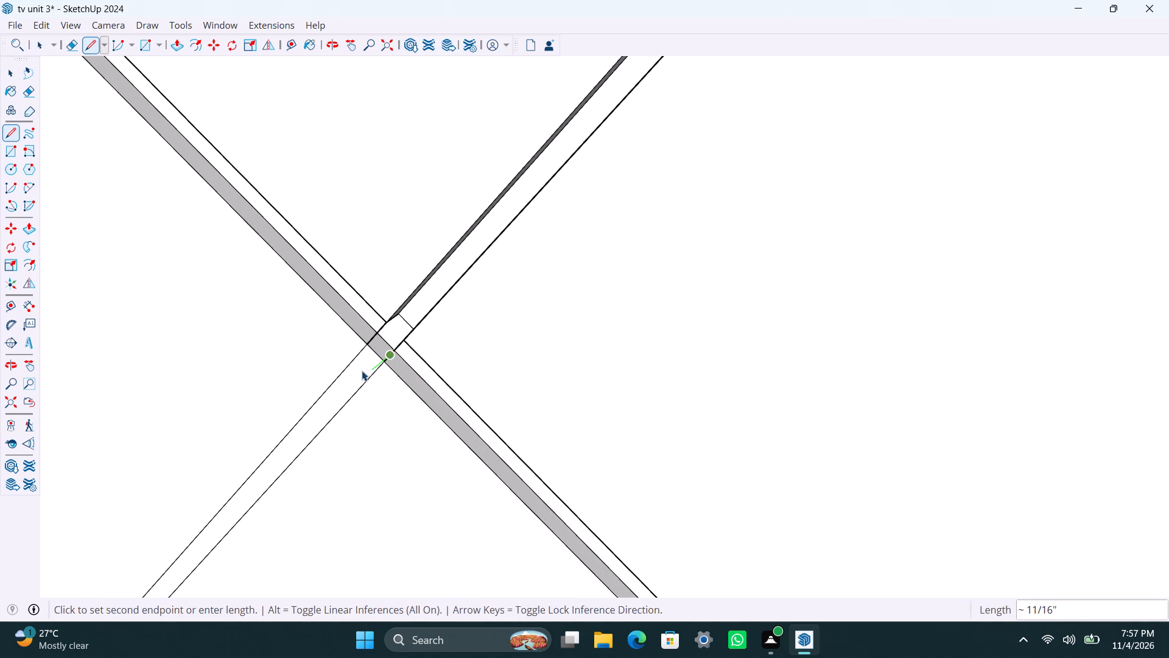
{"action": "left_click", "coordinate": [356, 373]}
{"action": "key", "text": "p"}
{"action": "double_click", "coordinate": [356, 373]}
{"action": "key", "text": "space"}
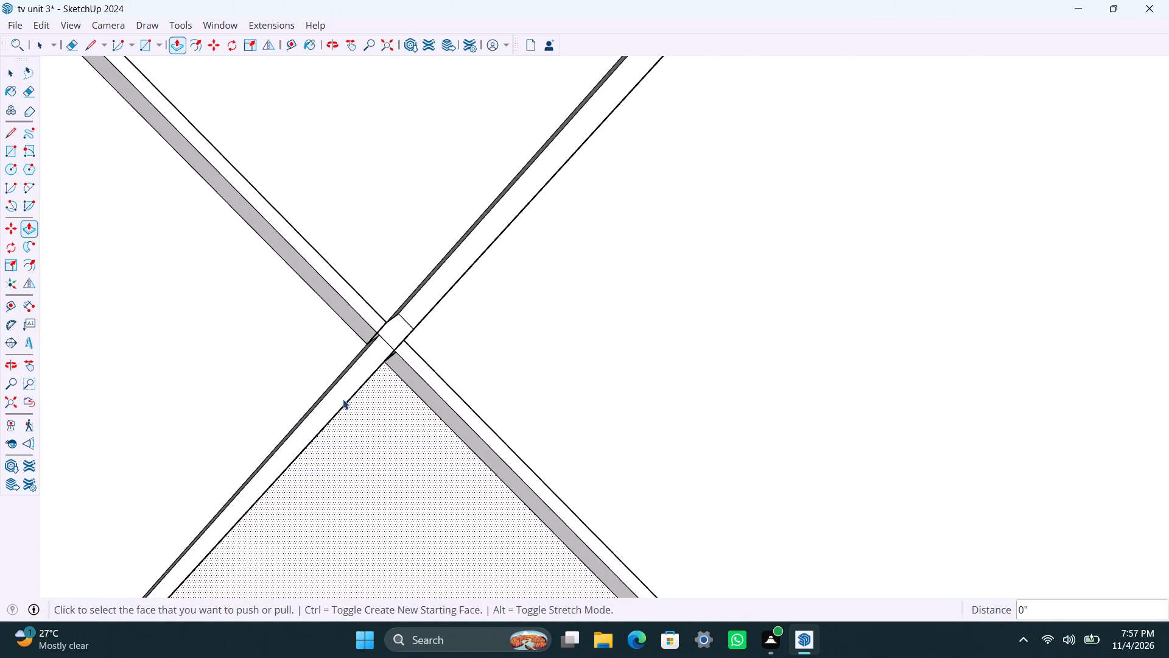
Close the last strip's open corner at the crossing nearest the panel's side edge with a short line and recess it to the same depth.
{"action": "scroll", "coordinate": [337, 405], "scroll_direction": "down", "scroll_amount": 15}
{"action": "middle_click_drag", "start_coordinate": [339, 406], "coordinate": [521, 217], "text": "shift"}
{"action": "scroll", "coordinate": [398, 362], "scroll_direction": "up", "scroll_amount": 3}
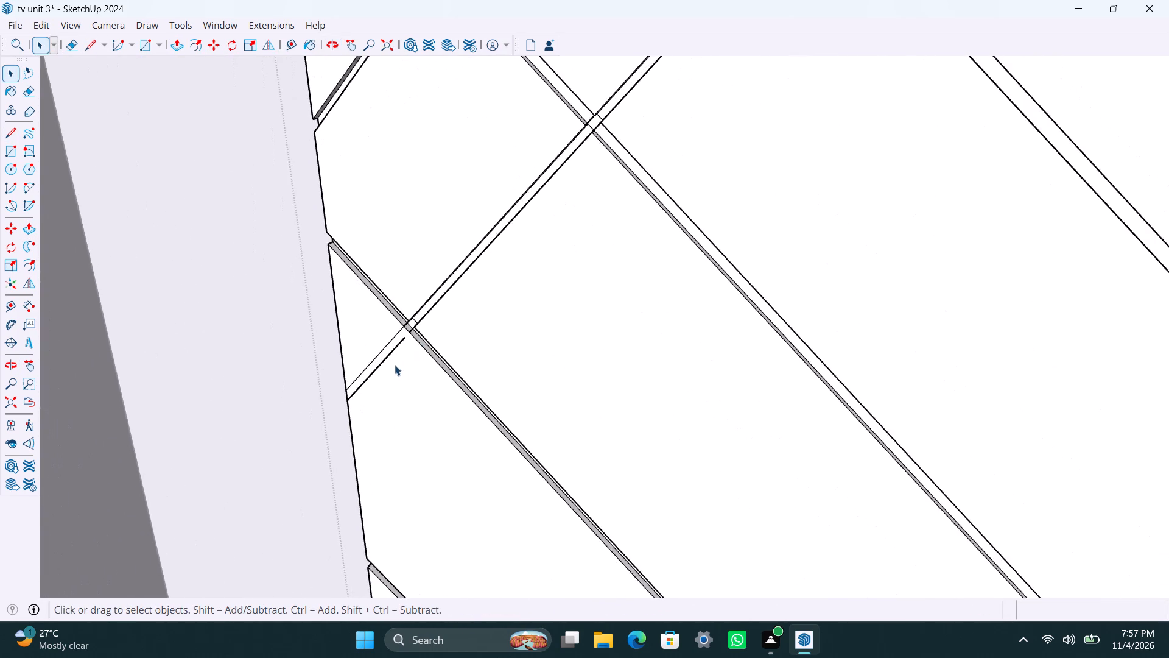
{"action": "scroll", "coordinate": [395, 365], "scroll_direction": "up", "scroll_amount": 7}
{"action": "key", "text": "l"}
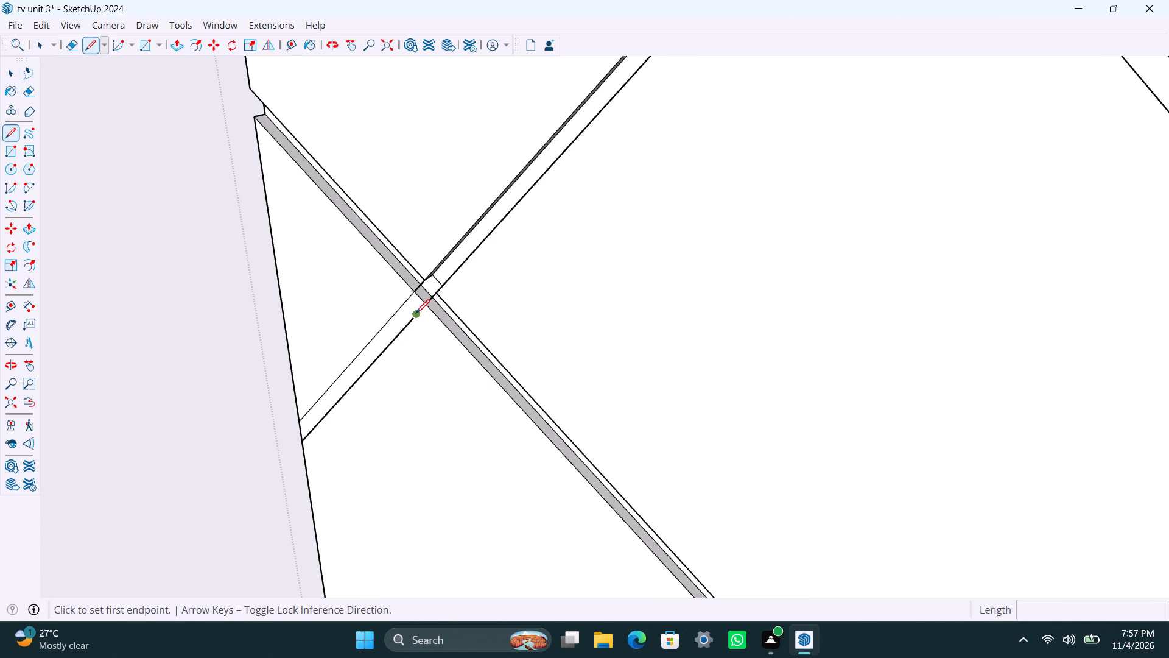
{"action": "left_click", "coordinate": [413, 317]}
{"action": "left_click", "coordinate": [427, 302]}
{"action": "key", "text": "space"}
{"action": "left_click", "coordinate": [409, 308]}
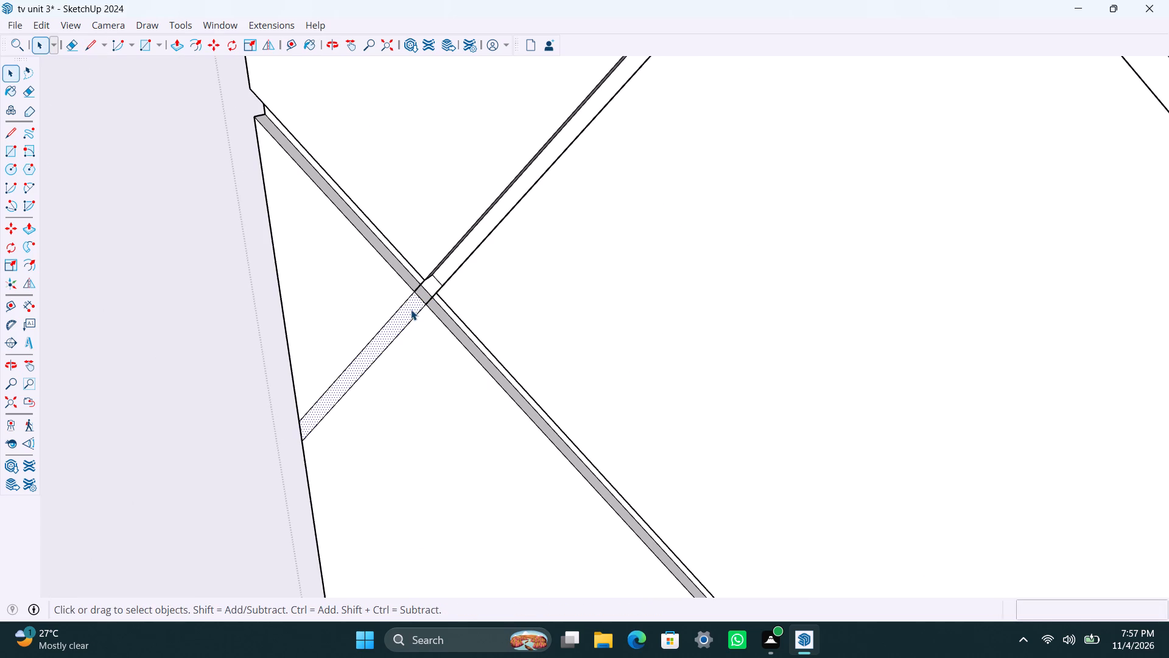
{"action": "key", "text": "p"}
{"action": "double_click", "coordinate": [410, 310]}
{"action": "key", "text": "space"}
Delete the four leftover edges across the groove crossing nearest the panel's side edge so the two grooves run through each other.
{"action": "scroll", "coordinate": [422, 297], "scroll_direction": "up", "scroll_amount": 5}
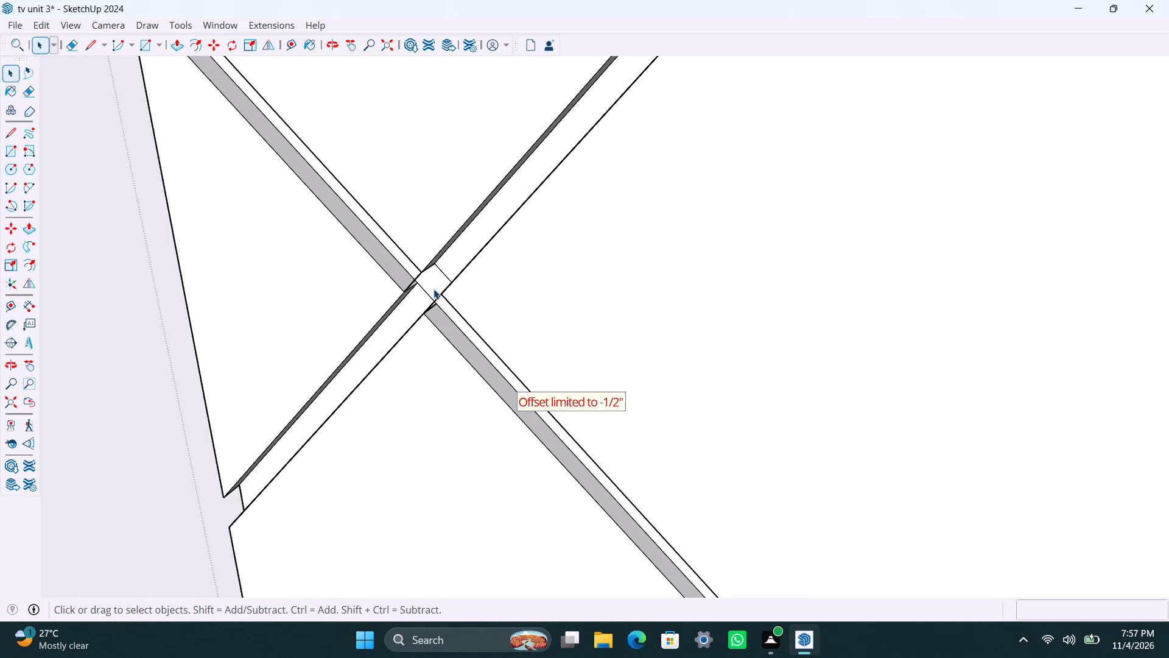
{"action": "scroll", "coordinate": [434, 289], "scroll_direction": "up", "scroll_amount": 5}
{"action": "left_click", "coordinate": [429, 306]}
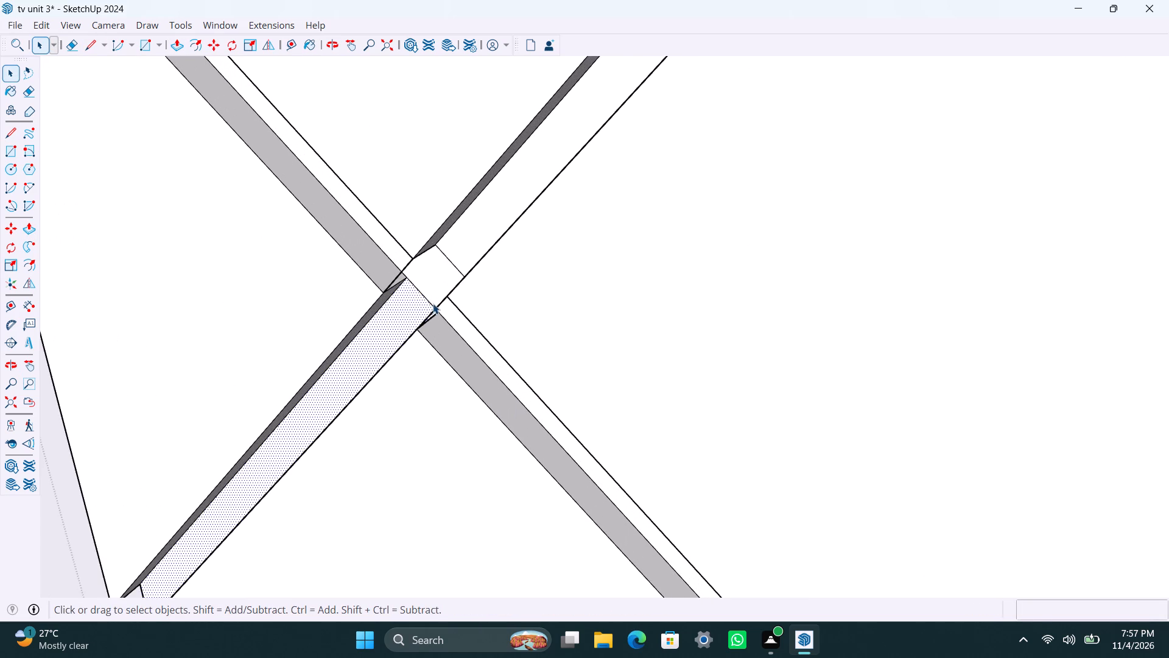
{"action": "left_click", "coordinate": [434, 302]}
{"action": "left_click", "coordinate": [431, 302]}
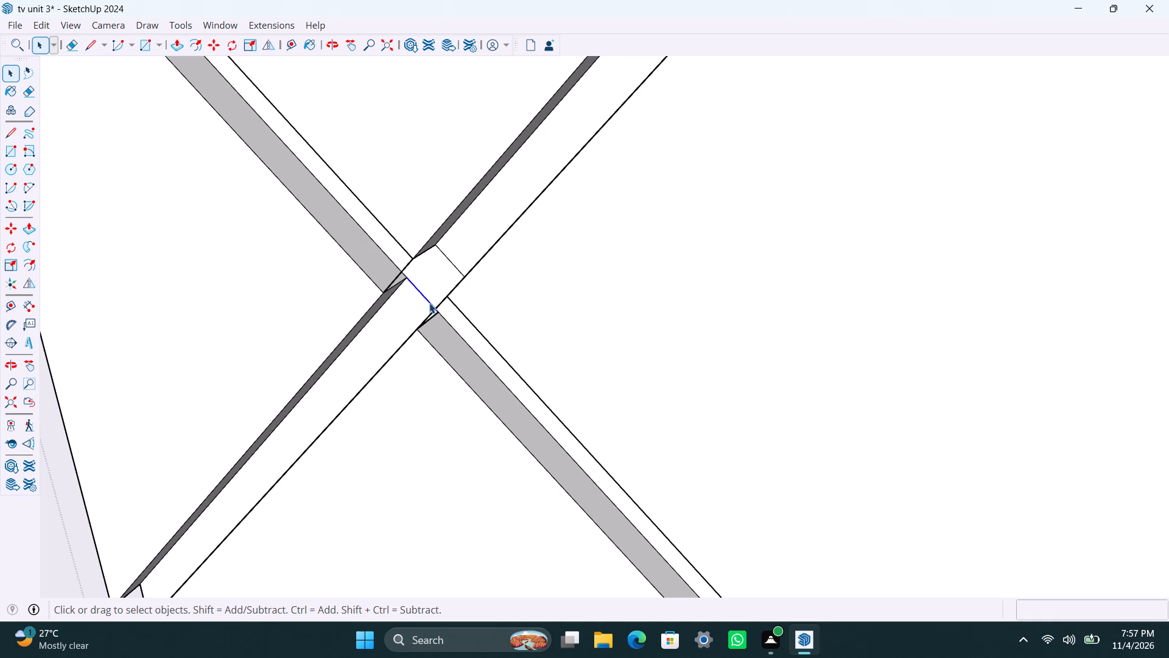
{"action": "key", "text": "Delete"}
{"action": "left_click", "coordinate": [447, 258]}
{"action": "key", "text": "Delete"}
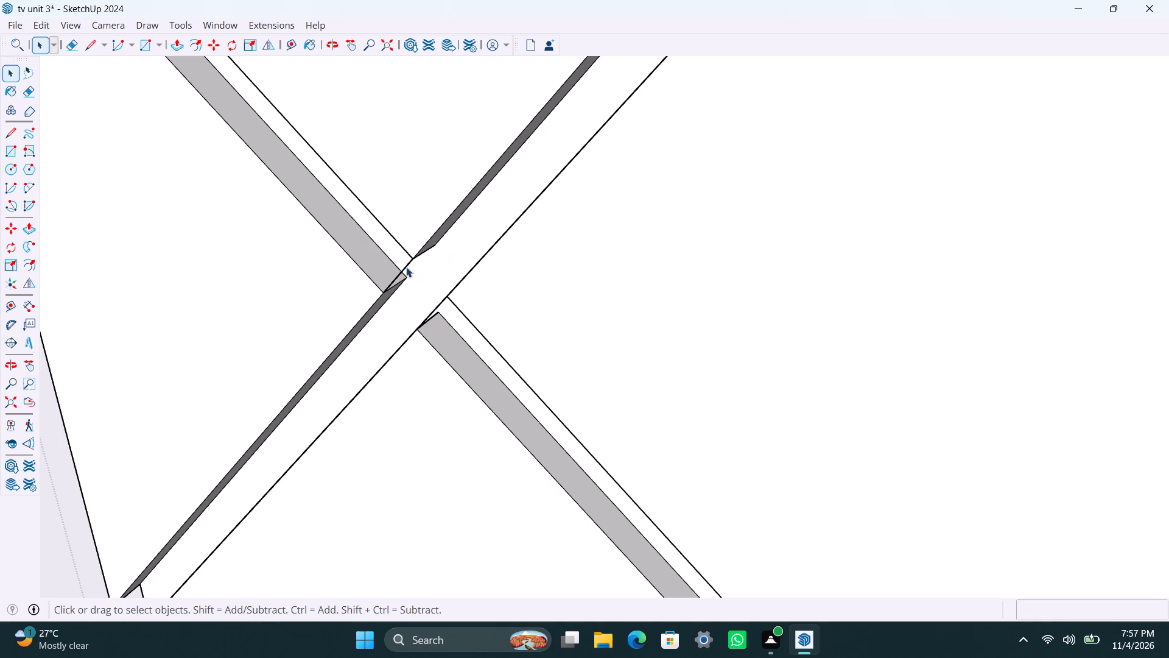
{"action": "left_click", "coordinate": [405, 267]}
{"action": "key", "text": "Delete"}
{"action": "left_click", "coordinate": [428, 315]}
{"action": "key", "text": "Delete"}
Delete the leftover edges across the next groove crossing up along the same diagonal groove.
{"action": "scroll", "coordinate": [370, 353], "scroll_direction": "down", "scroll_amount": 20}
{"action": "scroll", "coordinate": [370, 353], "scroll_direction": "down", "scroll_amount": 1}
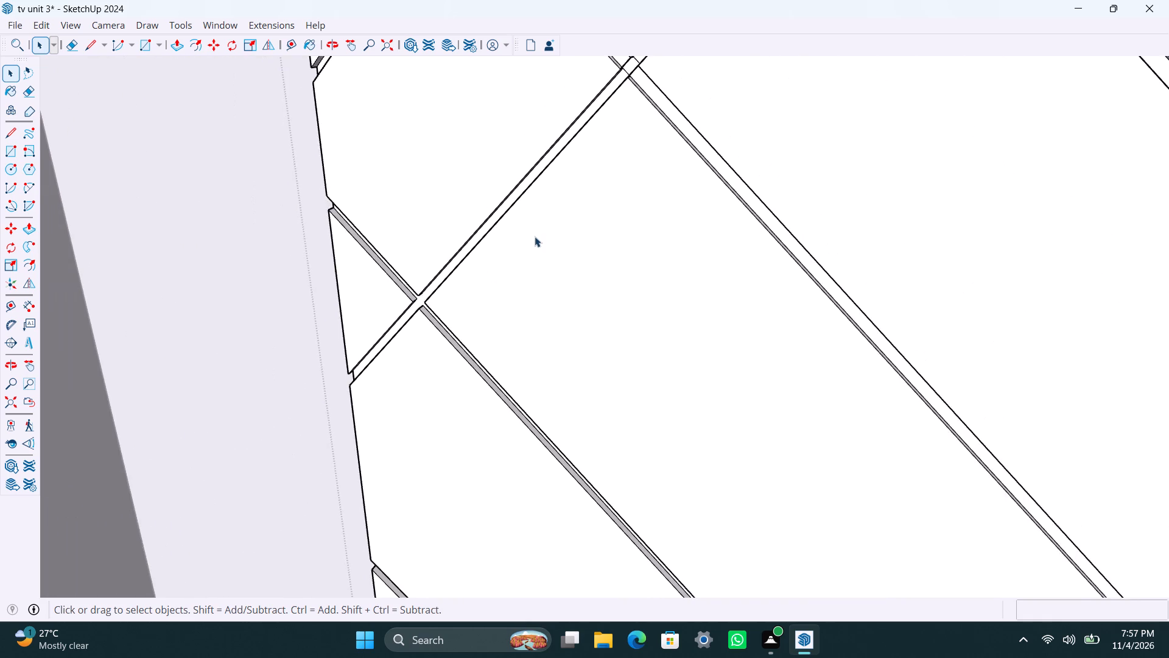
{"action": "middle_click_drag", "start_coordinate": [536, 235], "coordinate": [412, 389], "text": "shift"}
{"action": "scroll", "coordinate": [472, 254], "scroll_direction": "up", "scroll_amount": 8}
{"action": "left_click", "coordinate": [500, 236]}
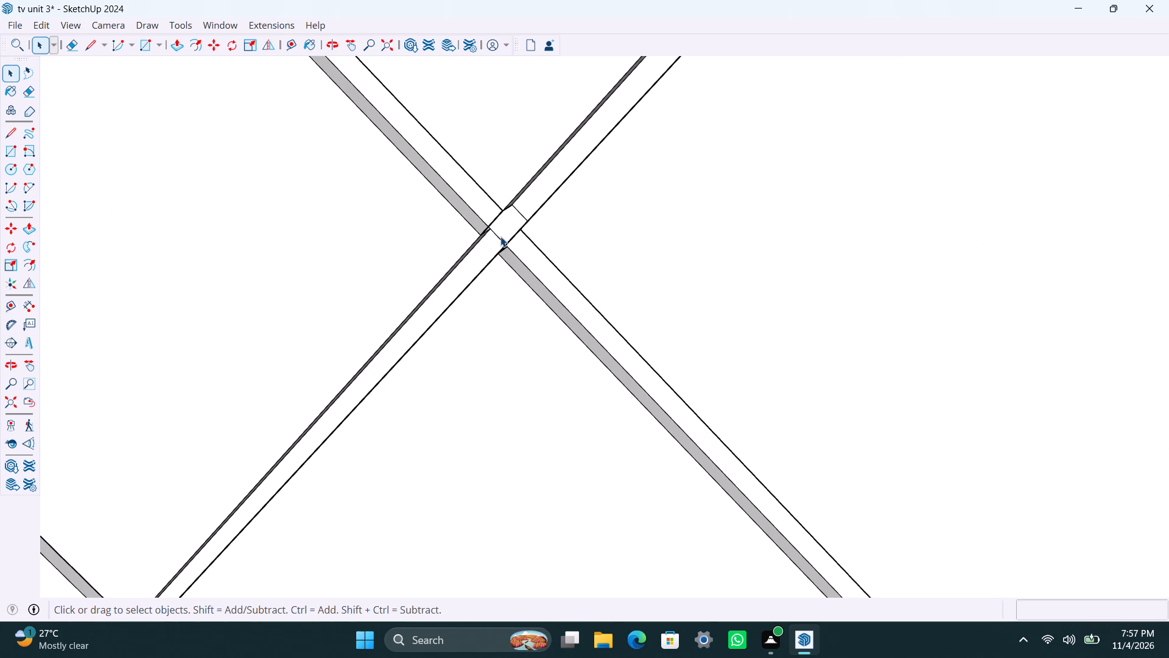
{"action": "key", "text": "Delete"}
{"action": "left_click", "coordinate": [519, 215]}
{"action": "key", "text": "Delete"}
{"action": "left_click", "coordinate": [493, 221]}
{"action": "key", "text": "Delete"}
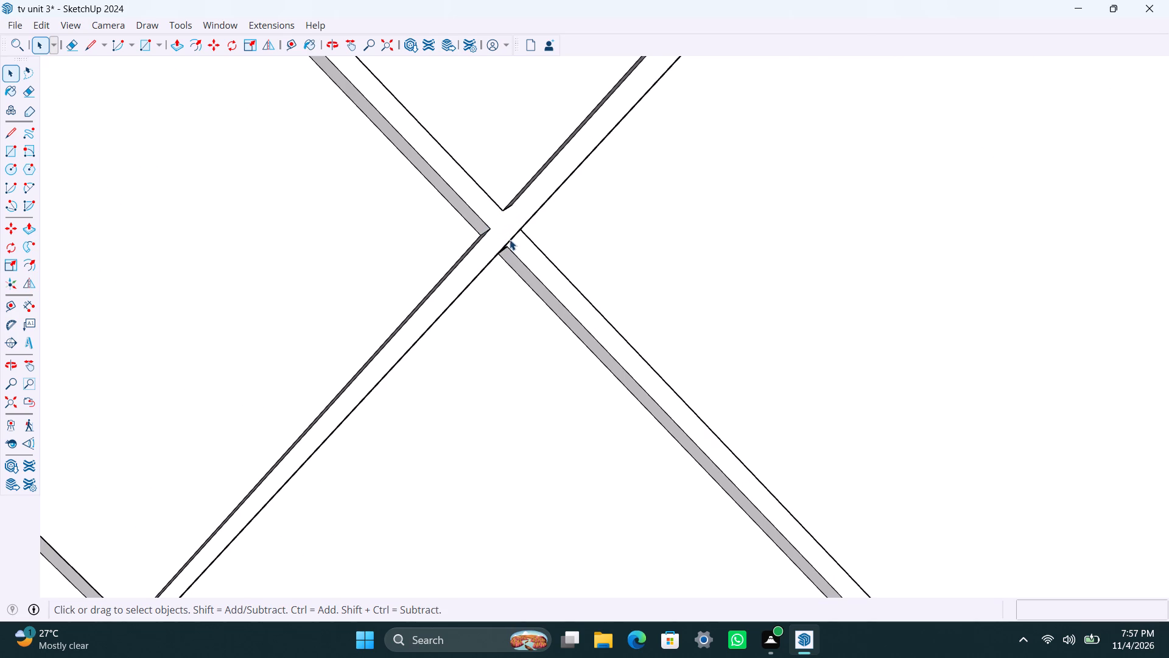
{"action": "left_click", "coordinate": [510, 239]}
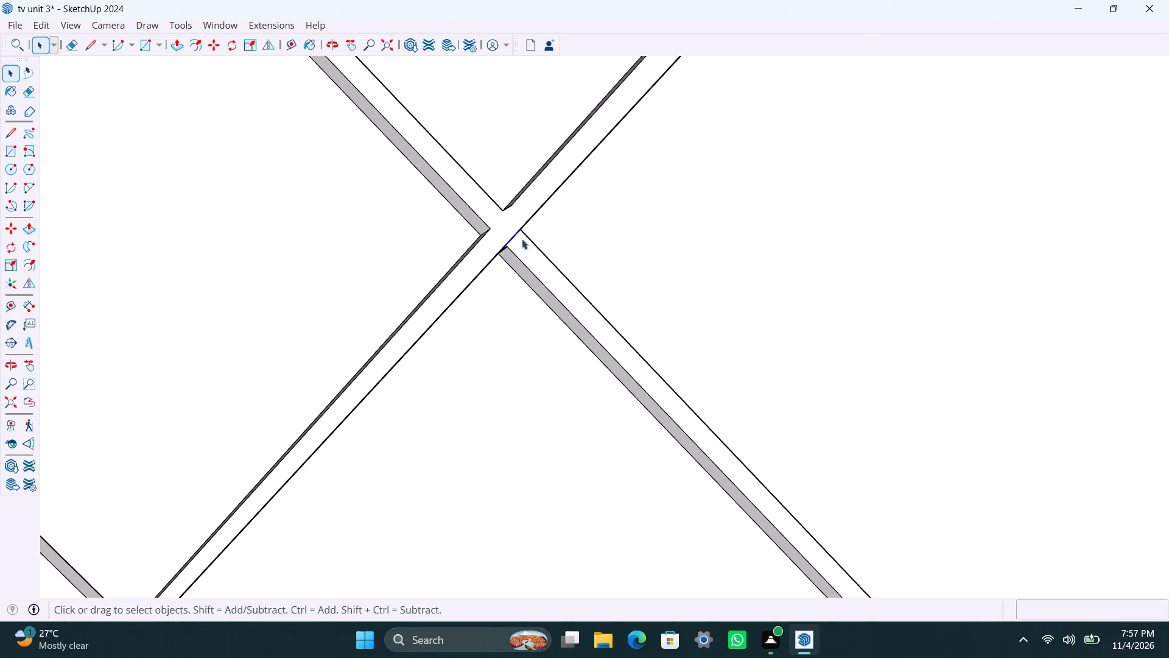
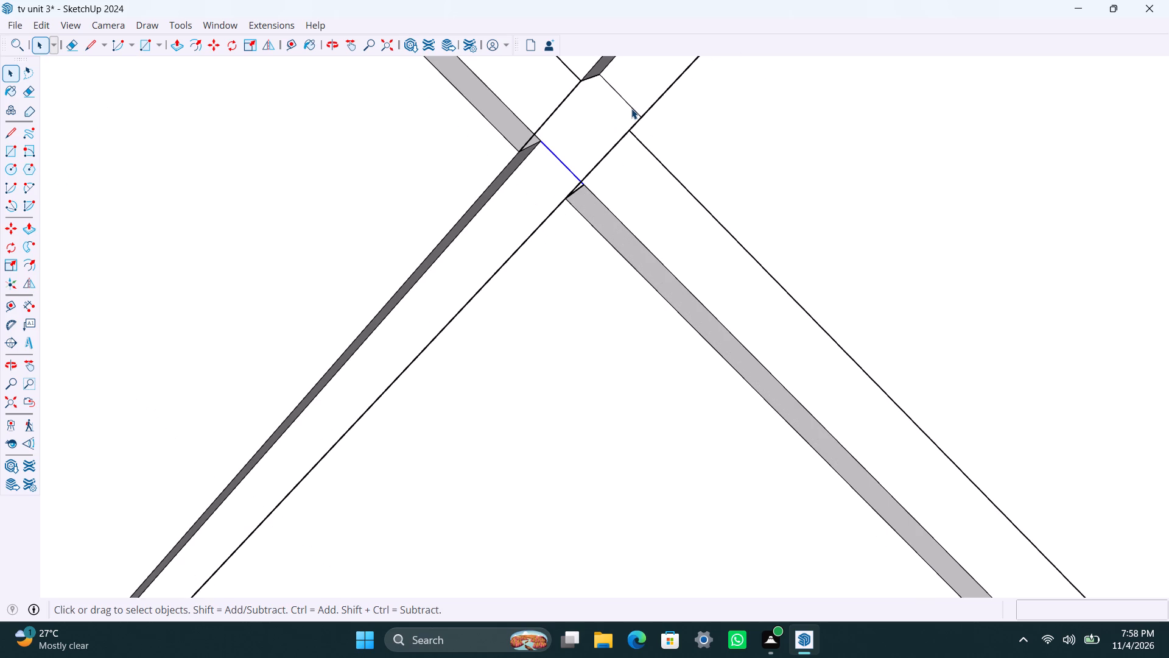
Delete the leftover edges across the groove crossing nearest the panel's top edge so both grooves run through each other.
{"action": "left_click", "coordinate": [620, 93]}
{"action": "key", "text": "Delete"}
{"action": "left_click", "coordinate": [631, 105]}
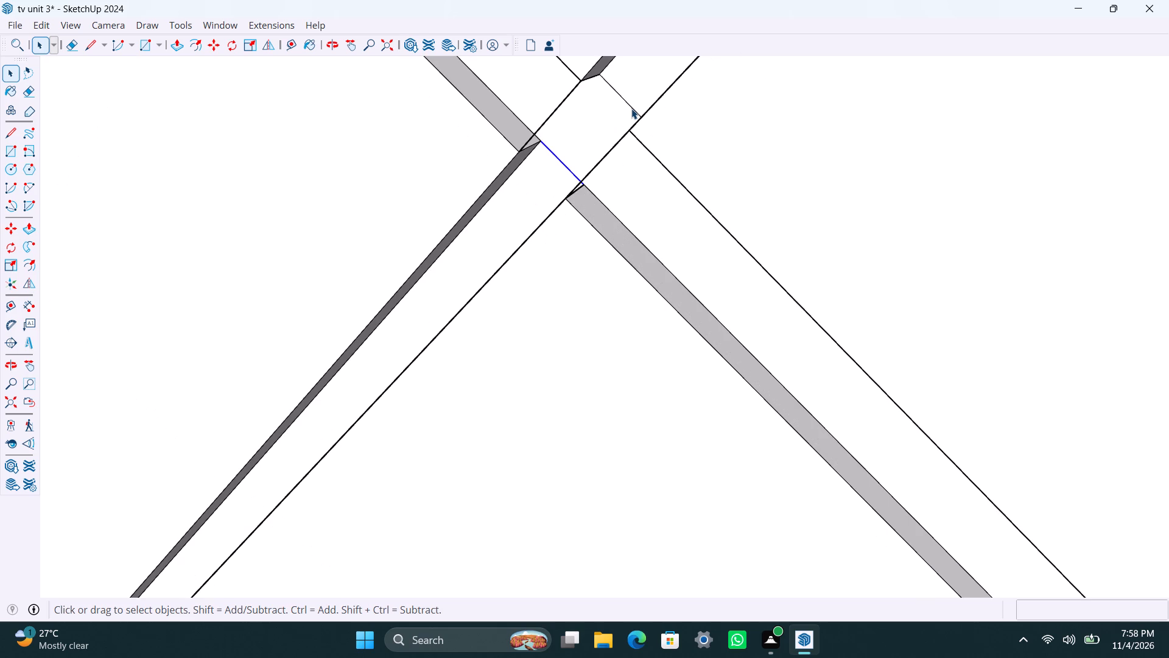
{"action": "left_click", "coordinate": [631, 106]}
{"action": "key", "text": "Delete"}
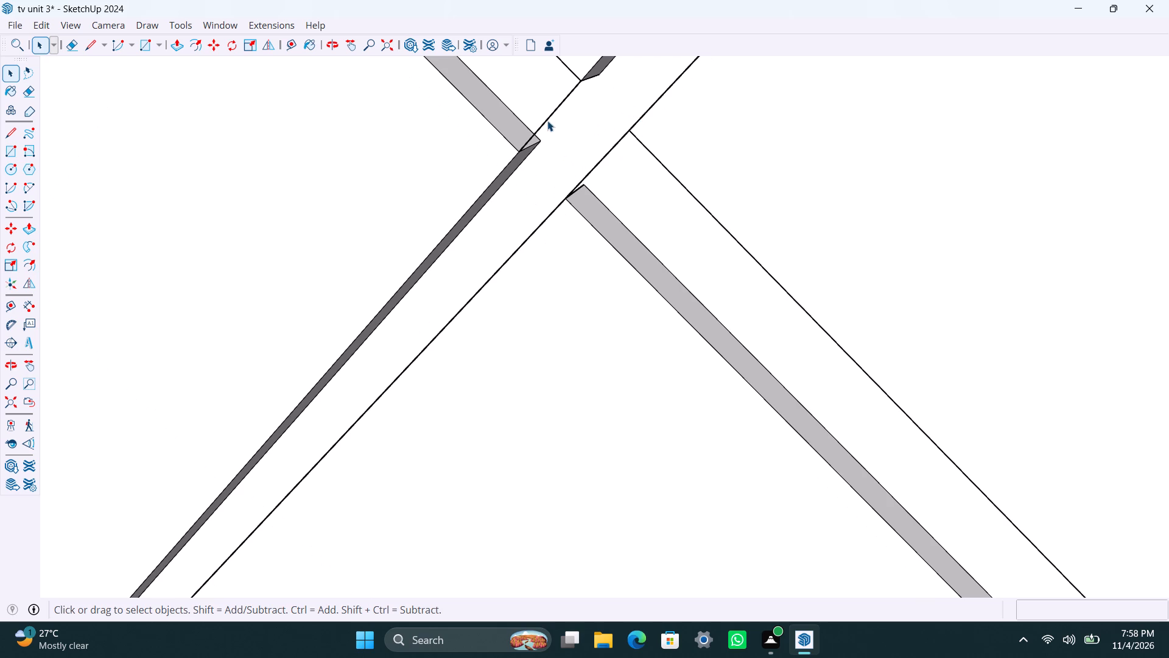
{"action": "left_click", "coordinate": [547, 119]}
{"action": "key", "text": "Delete"}
{"action": "left_click", "coordinate": [595, 168]}
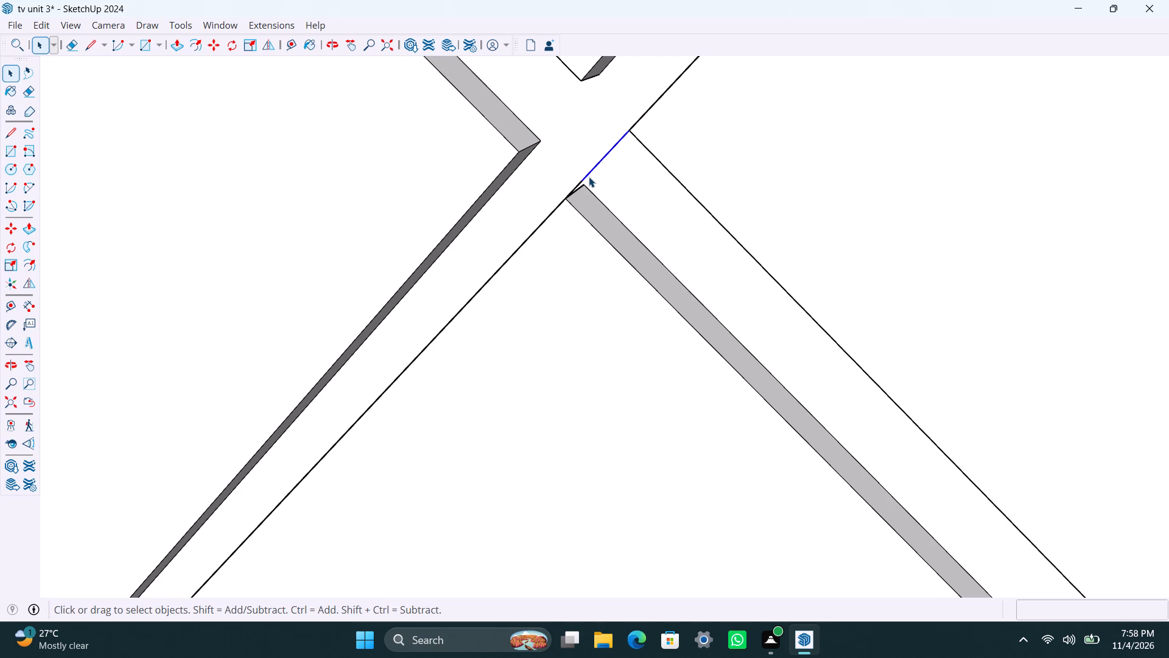
{"action": "key", "text": "Delete"}
{"action": "left_click", "coordinate": [580, 179]}
{"action": "key", "text": "Delete"}
Examine the cleaned groove crossings and the remaining single-direction grooves across the whole wall panel.
{"action": "scroll", "coordinate": [538, 196], "scroll_direction": "down", "scroll_amount": 11}
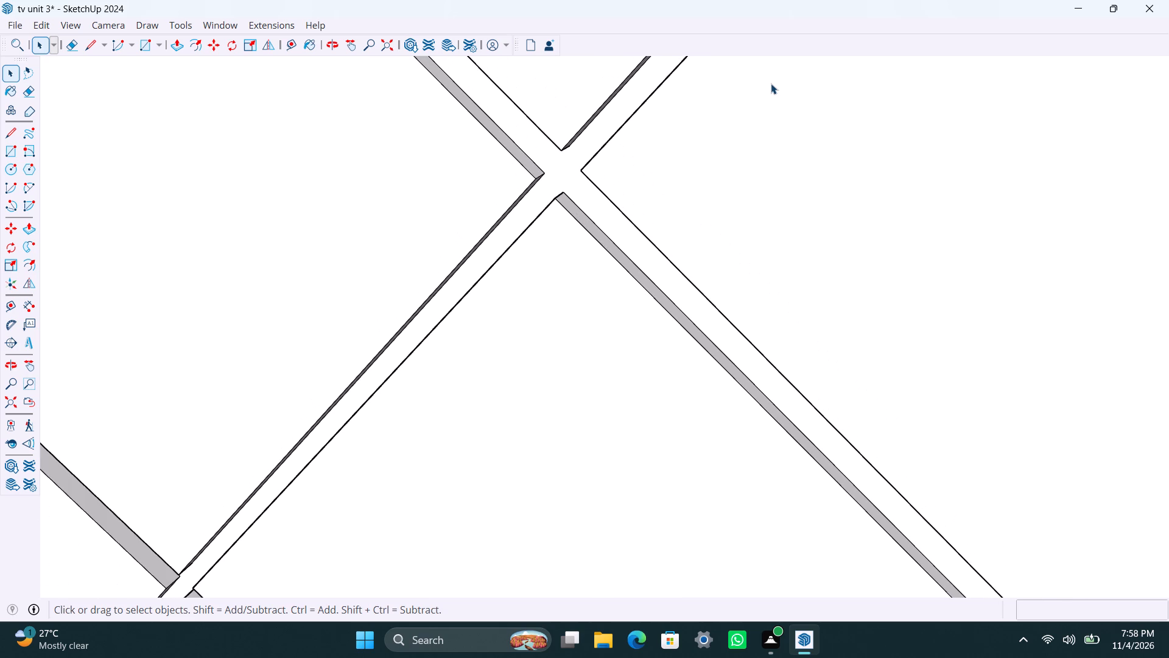
{"action": "scroll", "coordinate": [569, 274], "scroll_direction": "down", "scroll_amount": 12}
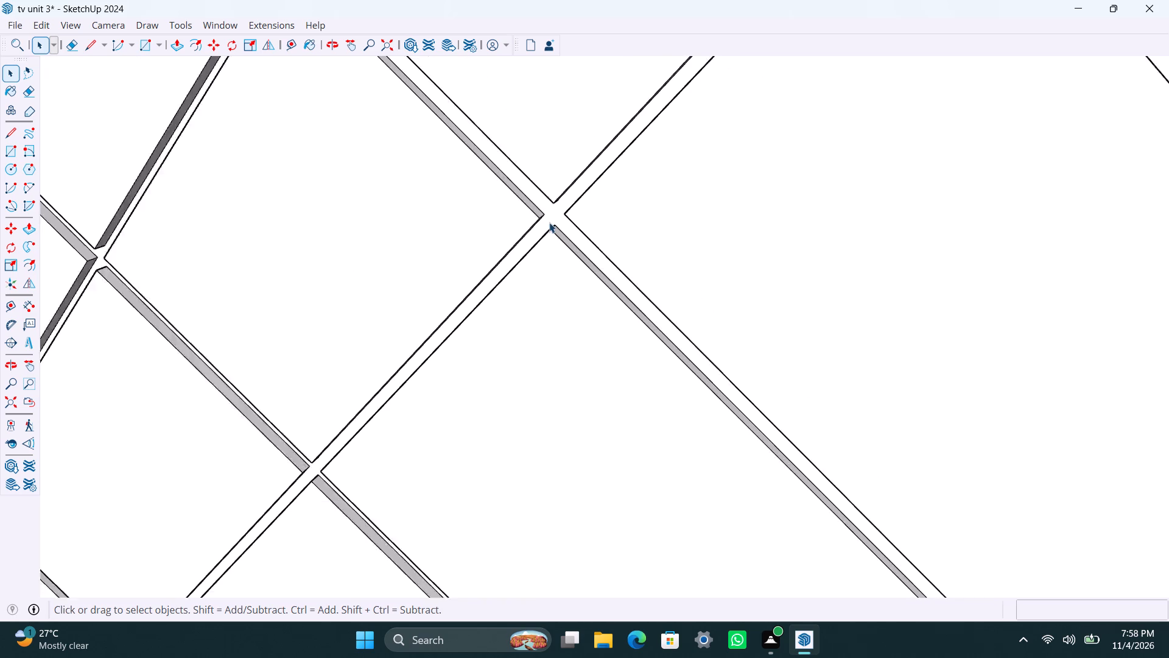
{"action": "middle_click_drag", "start_coordinate": [658, 195], "coordinate": [545, 295]}
{"action": "scroll", "coordinate": [571, 248], "scroll_direction": "up", "scroll_amount": 8}
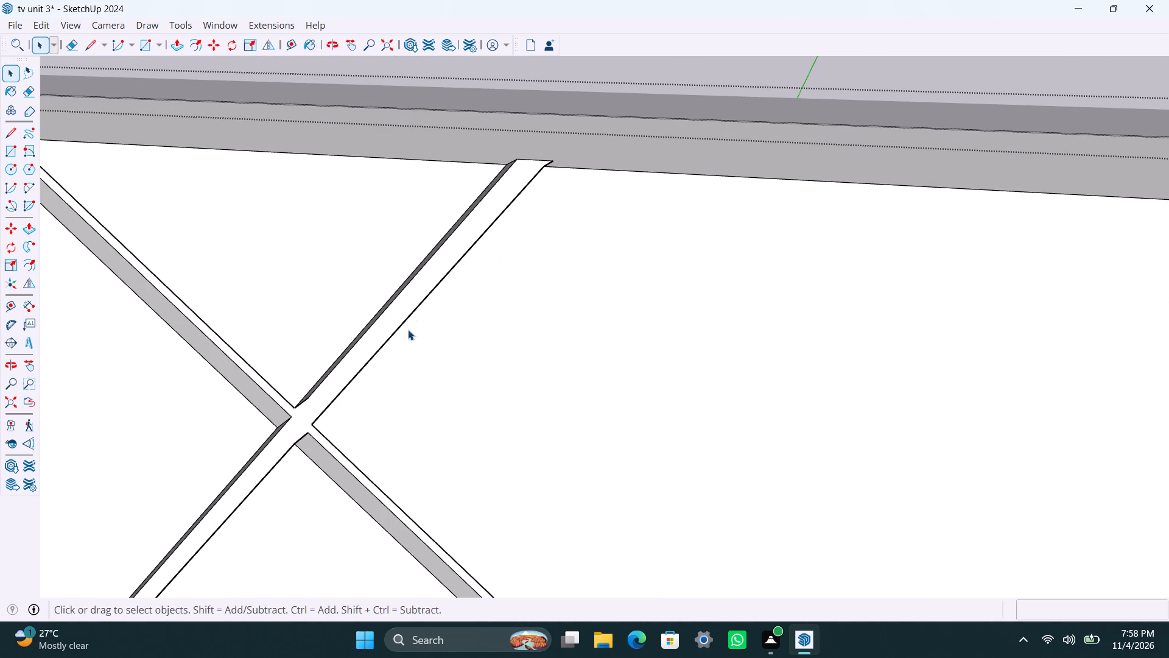
{"action": "scroll", "coordinate": [290, 453], "scroll_direction": "down", "scroll_amount": 4}
{"action": "middle_click_drag", "start_coordinate": [379, 423], "coordinate": [575, 168]}
{"action": "scroll", "coordinate": [388, 398], "scroll_direction": "down", "scroll_amount": 6}
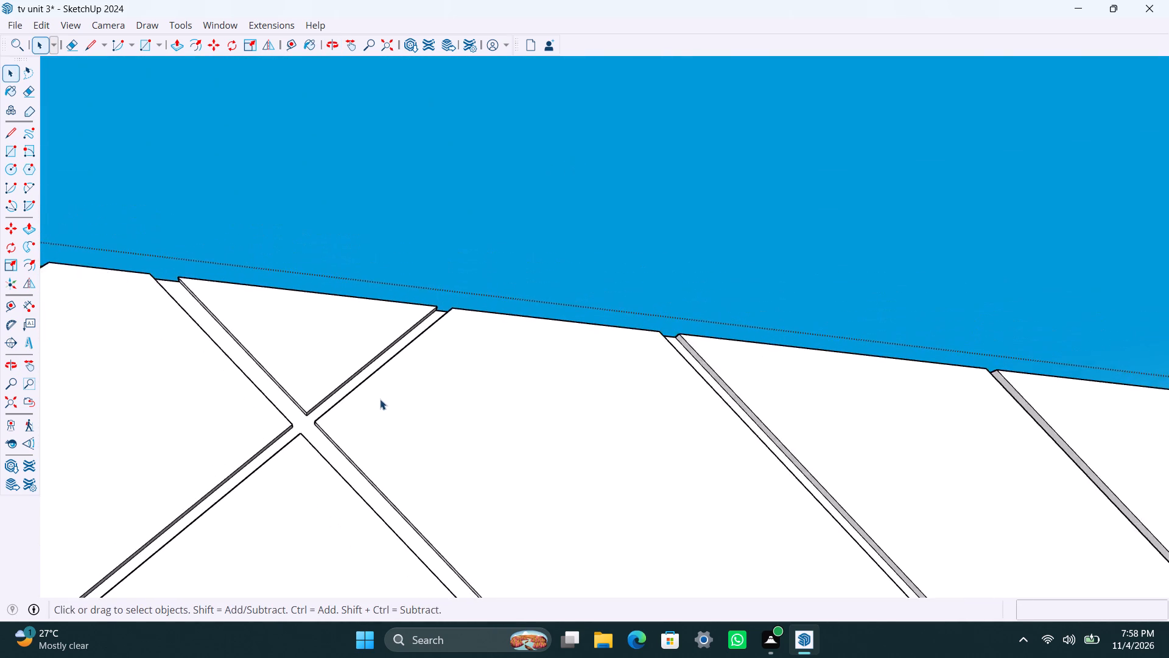
{"action": "scroll", "coordinate": [380, 399], "scroll_direction": "down", "scroll_amount": 3}
{"action": "middle_click_drag", "start_coordinate": [329, 479], "coordinate": [531, 352]}
{"action": "scroll", "coordinate": [371, 448], "scroll_direction": "down", "scroll_amount": 8}
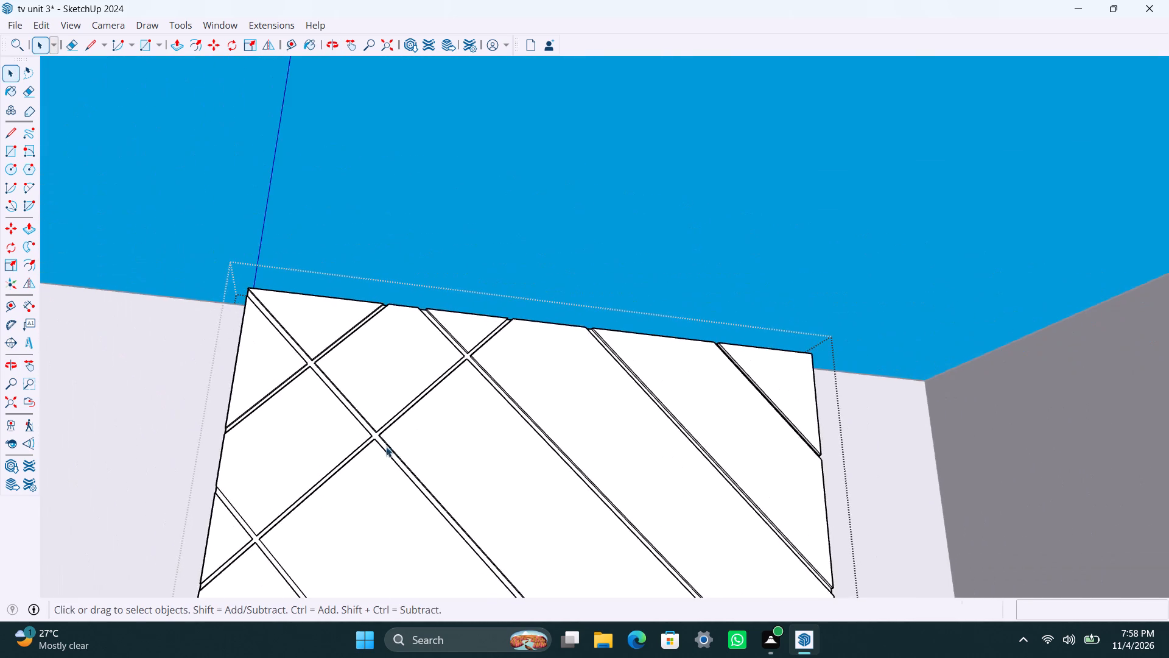
{"action": "middle_click_drag", "start_coordinate": [387, 447], "coordinate": [490, 327], "text": "shift"}
{"action": "scroll", "coordinate": [406, 396], "scroll_direction": "up", "scroll_amount": 3}
{"action": "scroll", "coordinate": [340, 445], "scroll_direction": "down", "scroll_amount": 3}
{"action": "scroll", "coordinate": [381, 436], "scroll_direction": "up", "scroll_amount": 4}
{"action": "scroll", "coordinate": [480, 336], "scroll_direction": "up", "scroll_amount": 4}
{"action": "scroll", "coordinate": [542, 275], "scroll_direction": "up", "scroll_amount": 3}
{"action": "scroll", "coordinate": [416, 340], "scroll_direction": "down", "scroll_amount": 13}
{"action": "middle_click_drag", "start_coordinate": [436, 356], "coordinate": [407, 251], "text": "shift"}
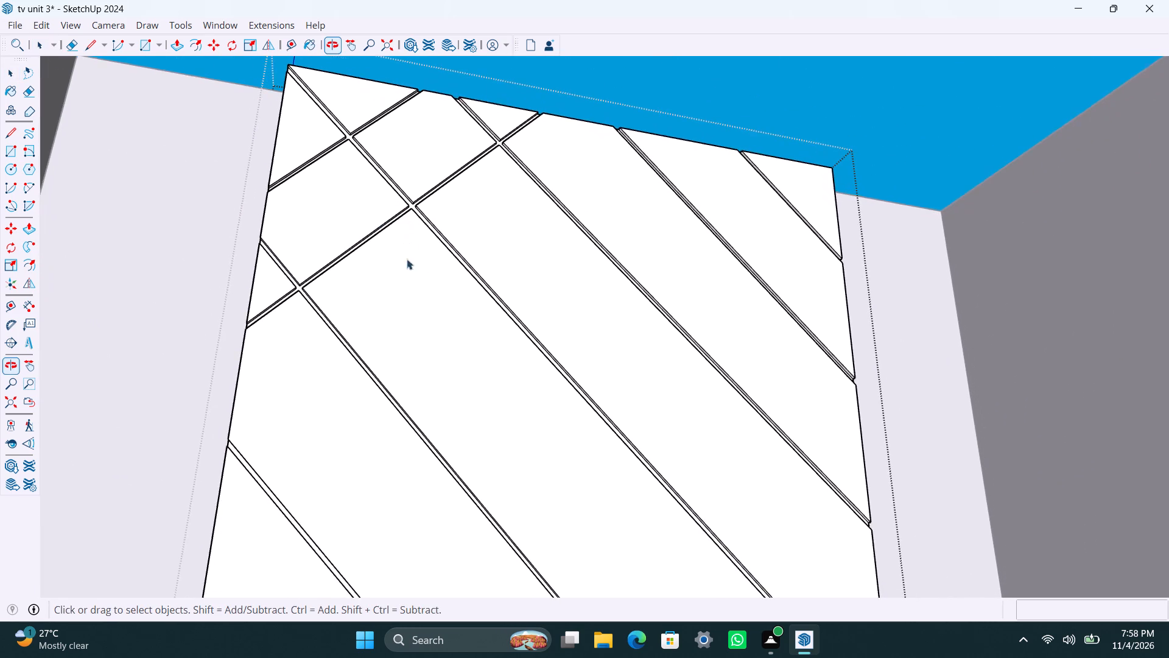
{"action": "scroll", "coordinate": [430, 310], "scroll_direction": "down", "scroll_amount": 4}
{"action": "middle_click_drag", "start_coordinate": [517, 326], "coordinate": [370, 406]}
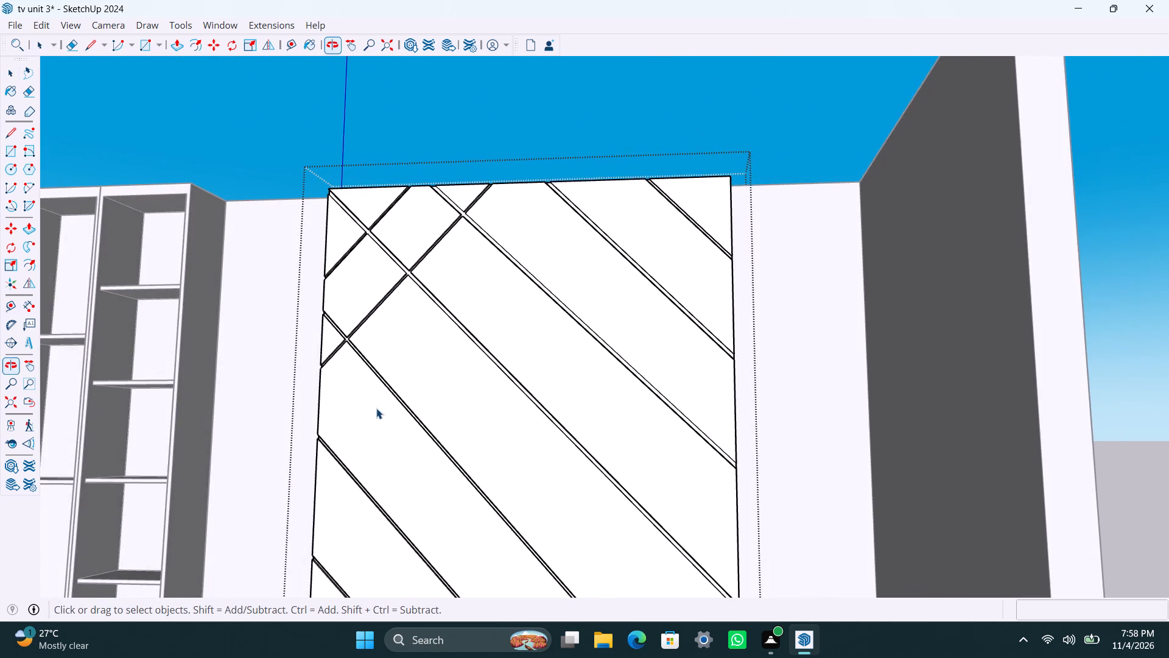
{"action": "scroll", "coordinate": [378, 406], "scroll_direction": "up", "scroll_amount": 3}
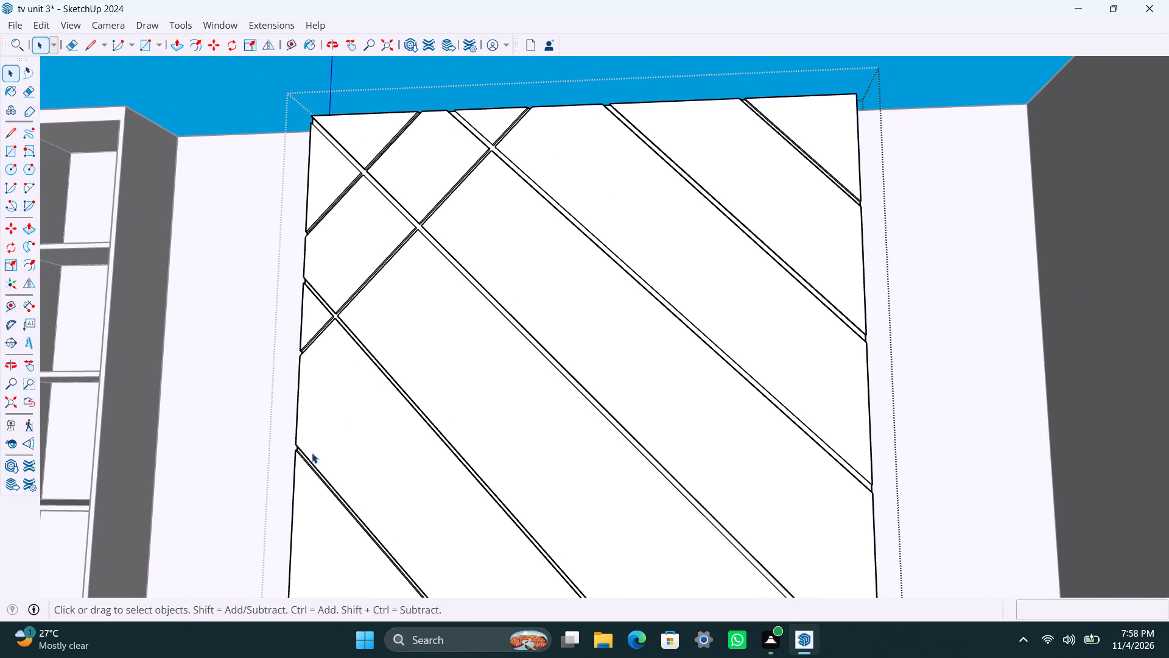
Draw a third counter-diagonal line about 6' 2" long from the panel's side edge up to its top edge, below the existing two grooves.
{"action": "scroll", "coordinate": [382, 317], "scroll_direction": "down", "scroll_amount": 4}
{"action": "middle_click_drag", "start_coordinate": [411, 319], "coordinate": [412, 301]}
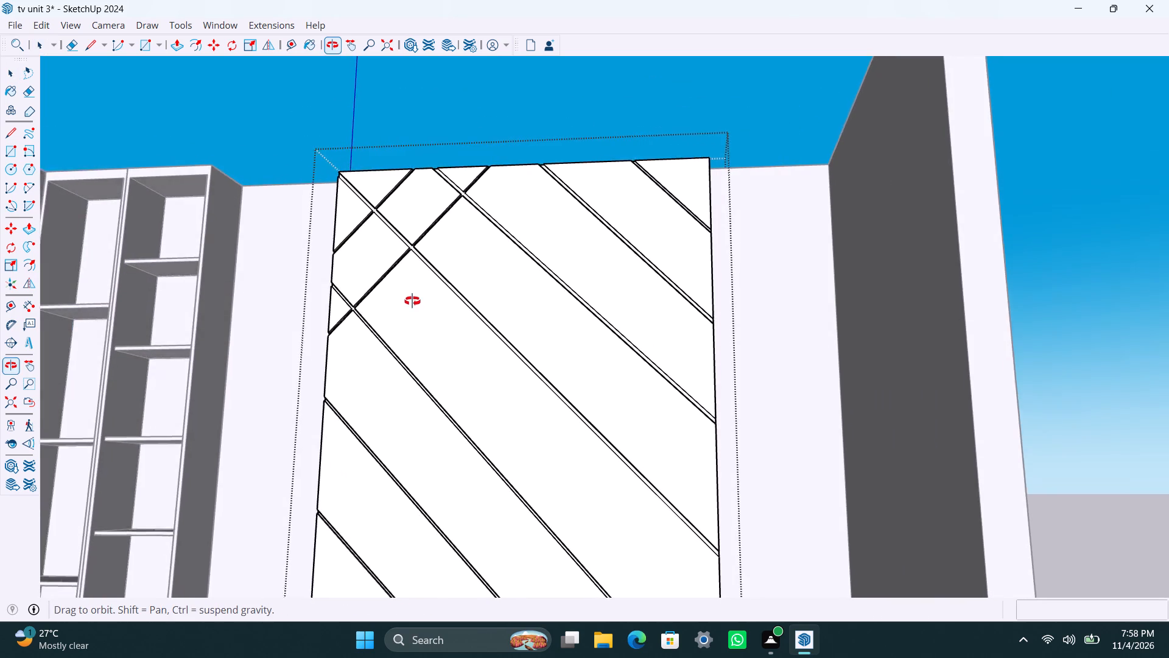
{"action": "middle_click_drag", "start_coordinate": [412, 301], "coordinate": [524, 373]}
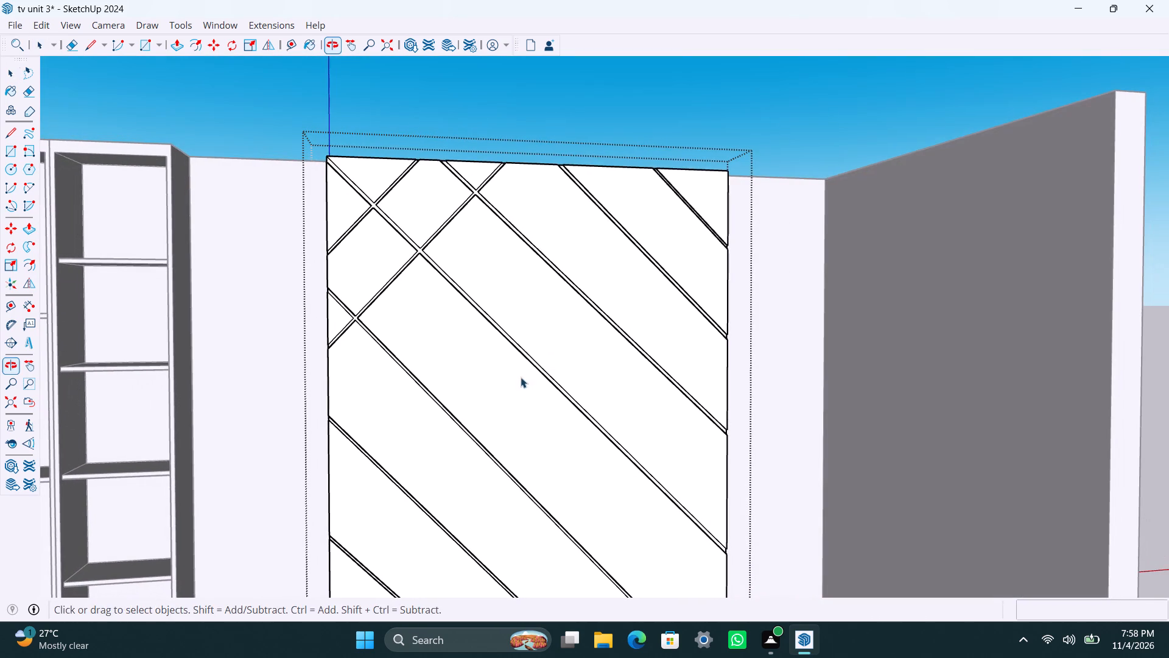
{"action": "key", "text": "l"}
{"action": "left_click", "coordinate": [328, 454]}
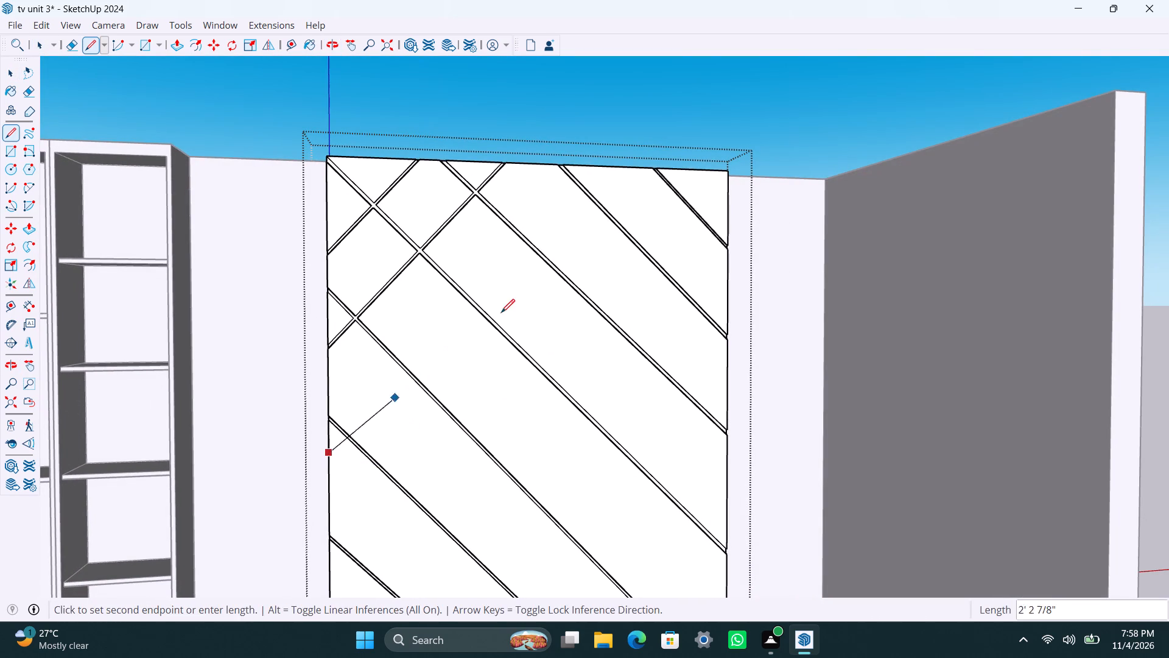
{"action": "left_click", "coordinate": [603, 168]}
{"action": "key", "text": "space"}
Copy all segments of the new diagonal line 18 mm down along the panel's side edge.
{"action": "left_click", "coordinate": [337, 442]}
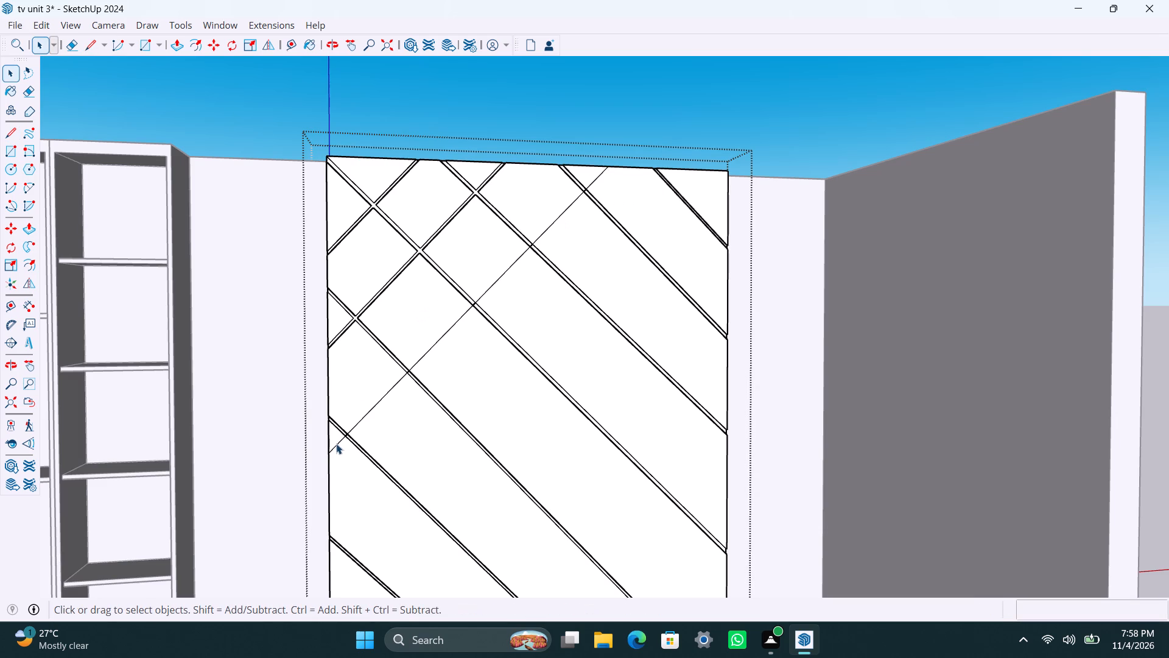
{"action": "left_click", "coordinate": [373, 407], "text": "shift"}
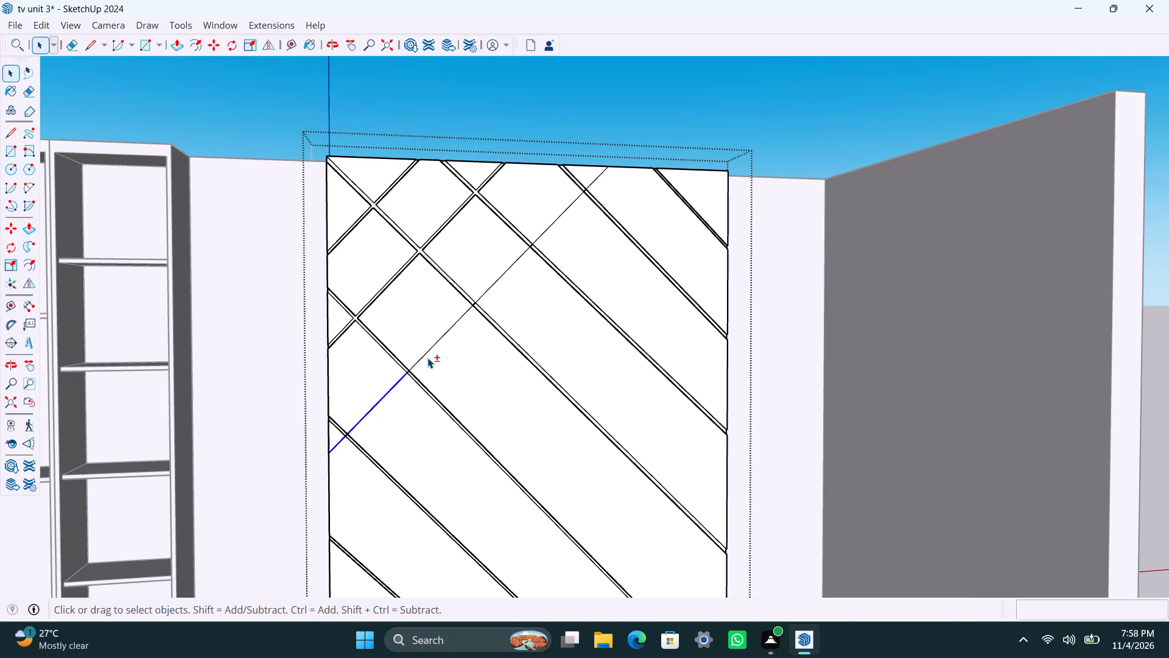
{"action": "left_click", "coordinate": [432, 348], "text": "shift"}
{"action": "left_click", "coordinate": [507, 275], "text": "shift"}
{"action": "left_click", "coordinate": [546, 230], "text": "shift"}
{"action": "left_click", "coordinate": [594, 183], "text": "shift"}
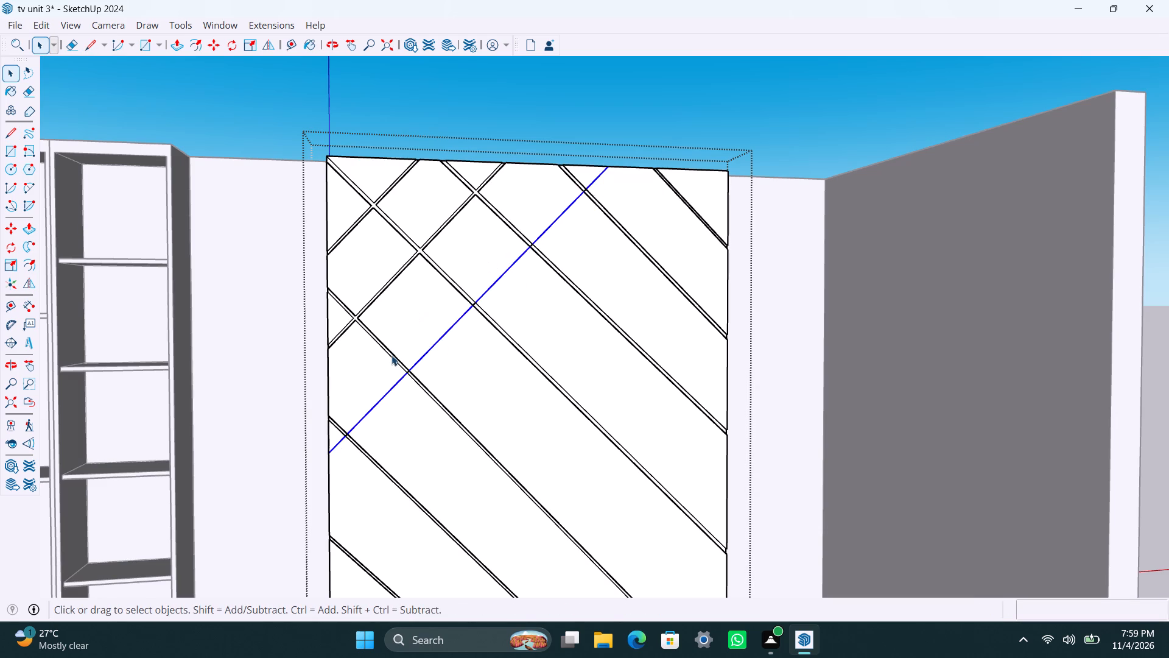
{"action": "key", "text": "m"}
{"action": "left_click", "coordinate": [329, 451]}
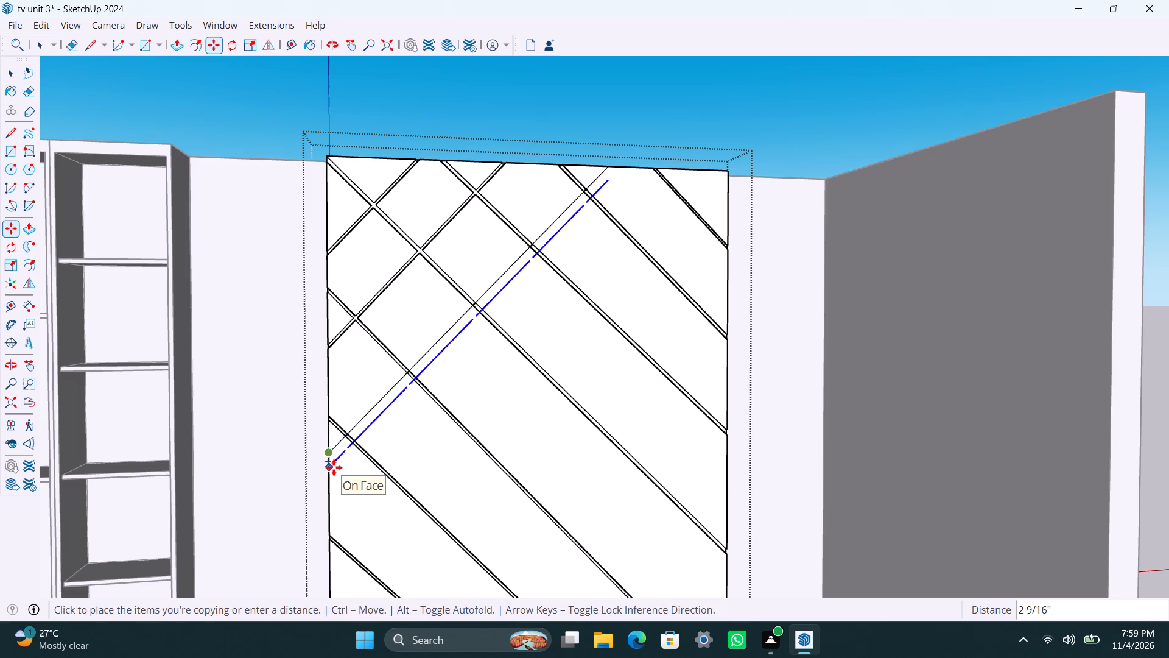
{"action": "key", "text": "space"}
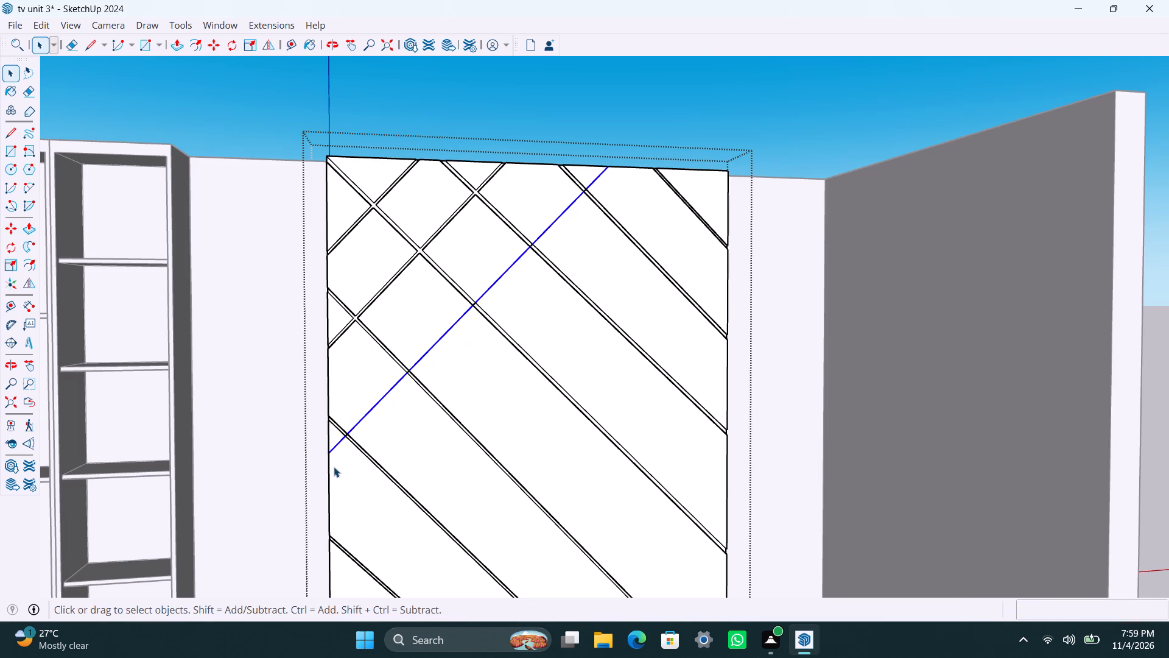
{"action": "key", "text": "m"}
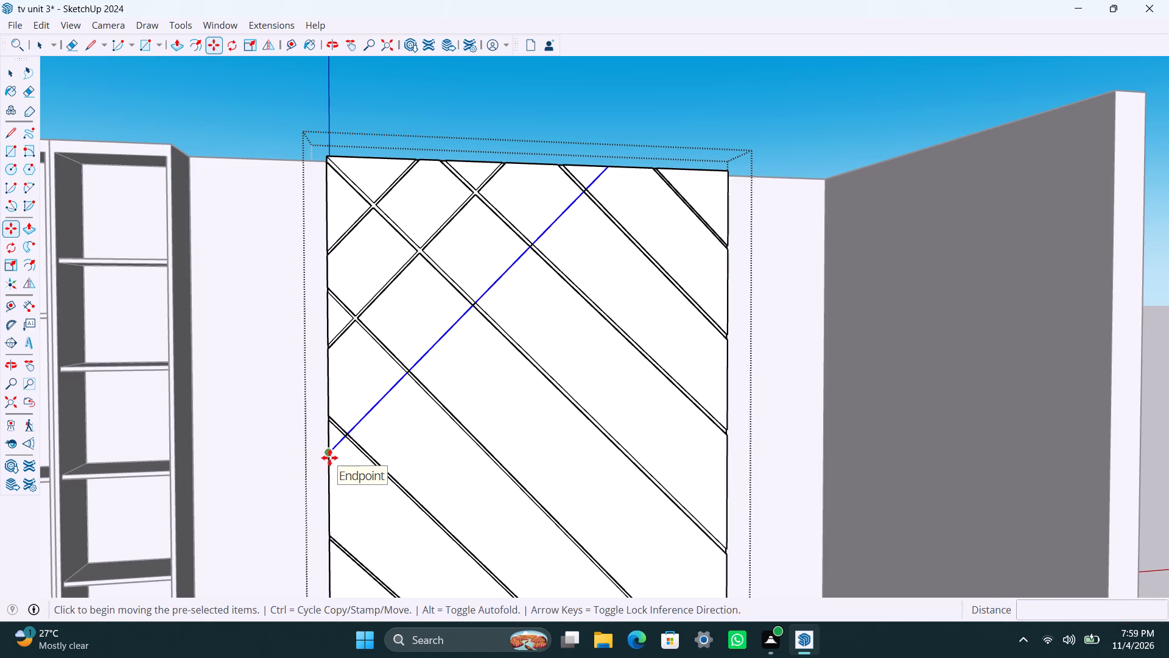
{"action": "left_click", "coordinate": [329, 458]}
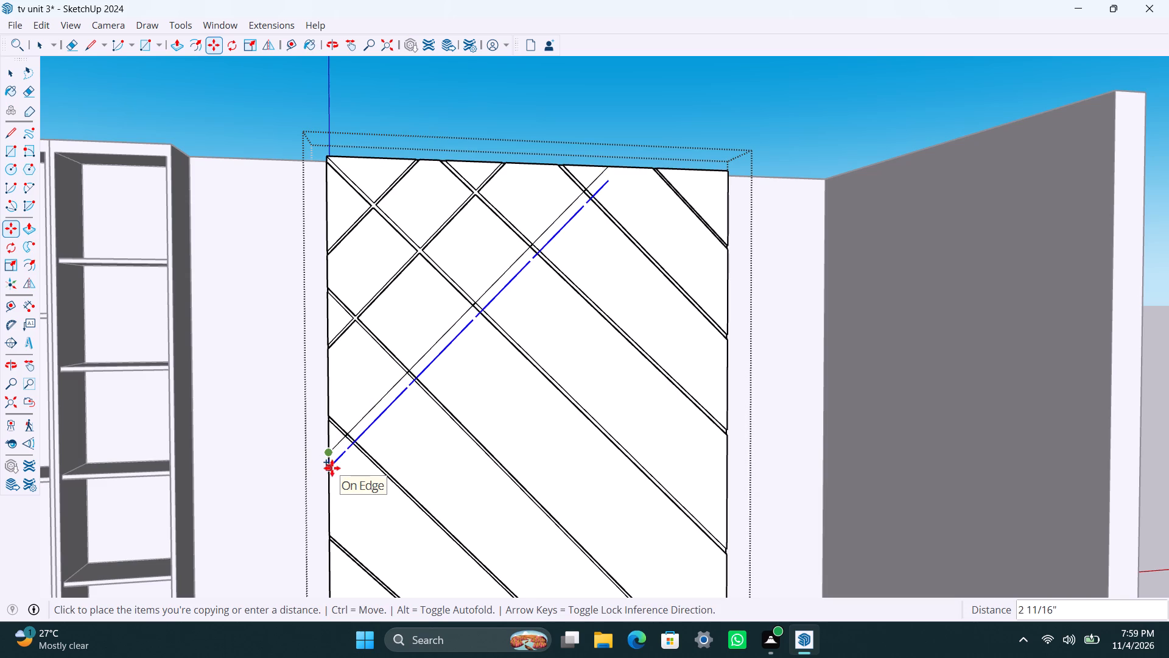
{"action": "type", "text": "18mm"}
{"action": "key", "text": "Return"}
{"action": "key", "text": "space"}
Close the new strip's open corner at the crossing nearest the side edge with a short line and recess that strip 0.5".
{"action": "scroll", "coordinate": [335, 467], "scroll_direction": "up", "scroll_amount": 7}
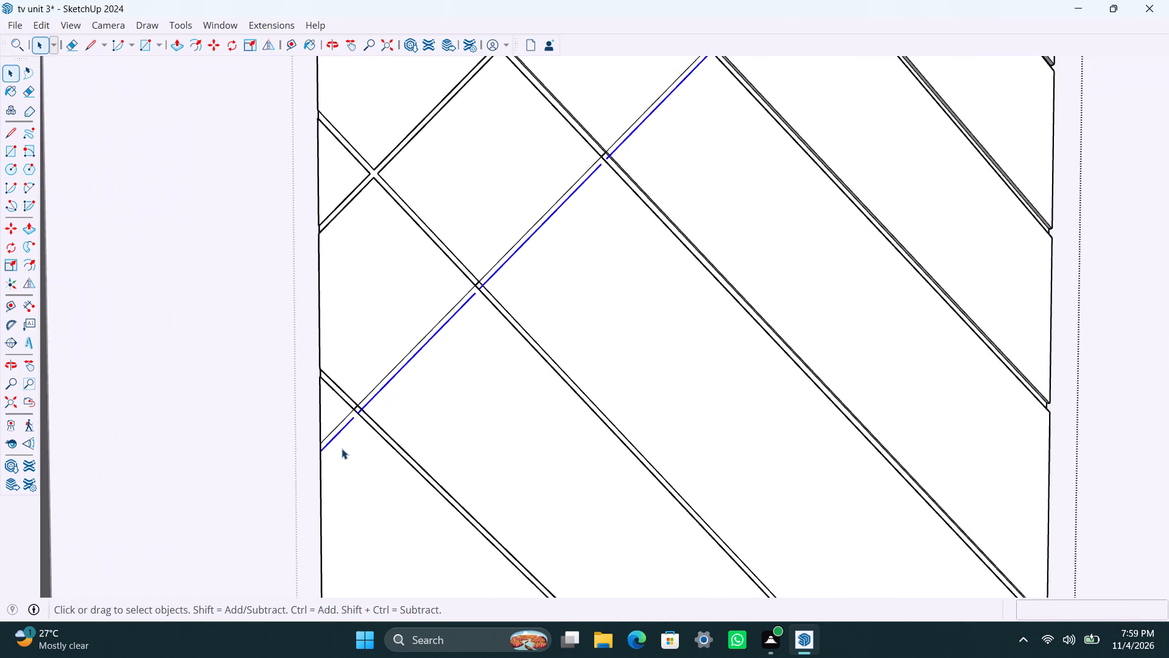
{"action": "scroll", "coordinate": [342, 448], "scroll_direction": "up", "scroll_amount": 13}
{"action": "scroll", "coordinate": [360, 395], "scroll_direction": "up", "scroll_amount": 3}
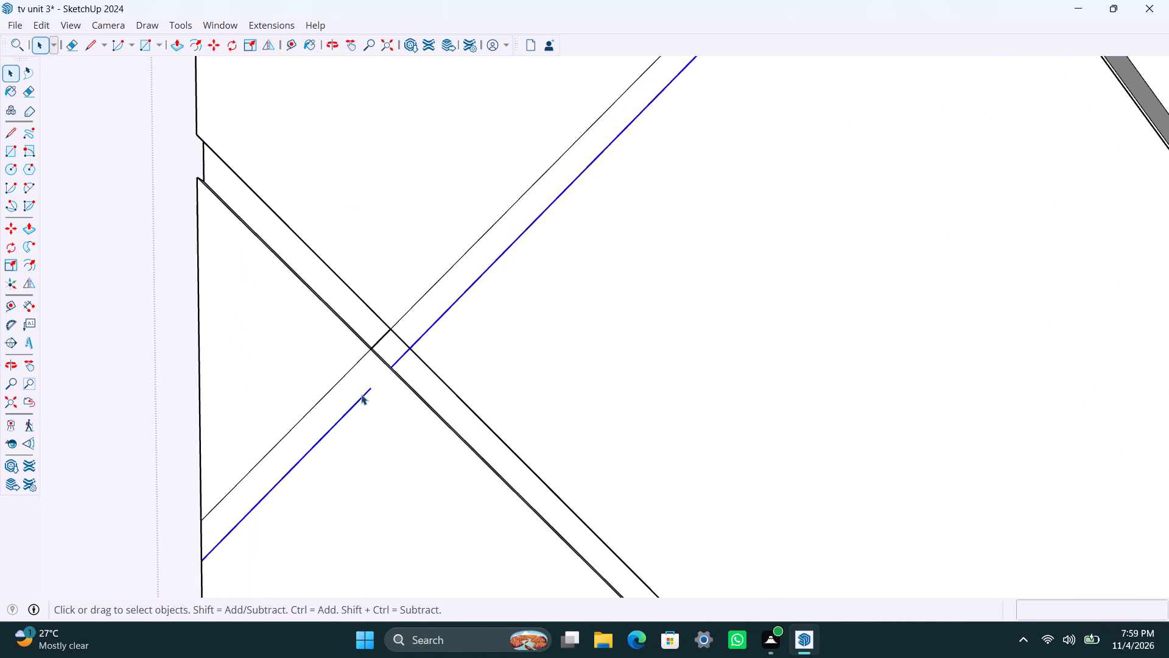
{"action": "key", "text": "l"}
{"action": "left_click", "coordinate": [371, 391]}
{"action": "left_click", "coordinate": [388, 366]}
{"action": "key", "text": "space"}
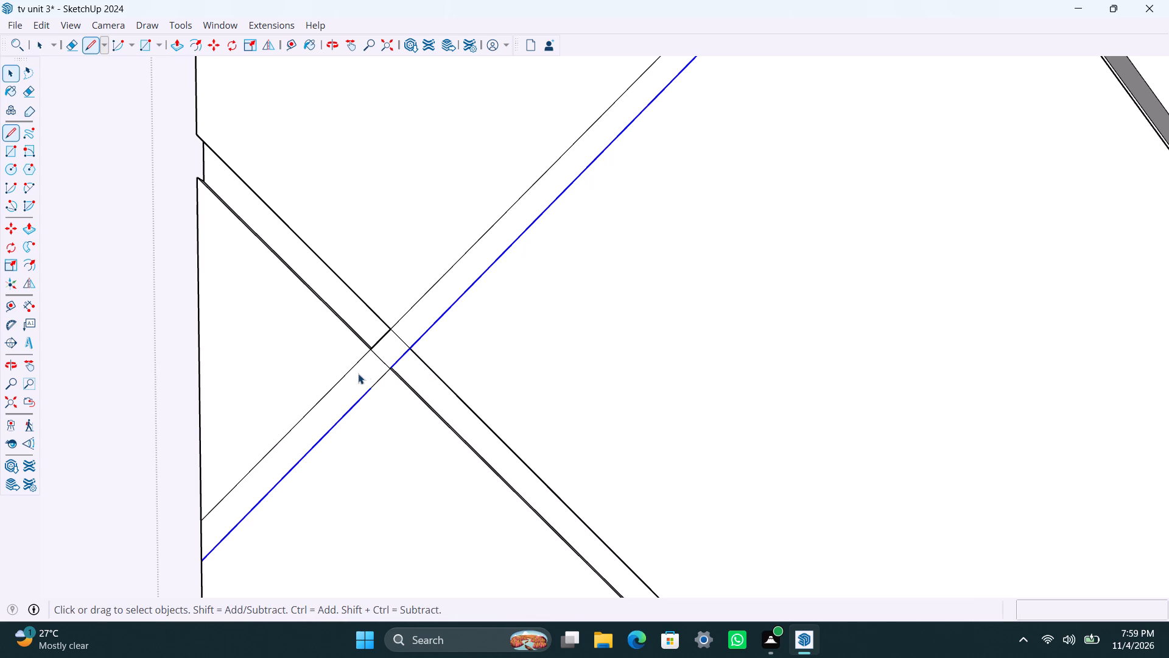
{"action": "left_click", "coordinate": [368, 373]}
{"action": "key", "text": "p"}
{"action": "left_click", "coordinate": [362, 378]}
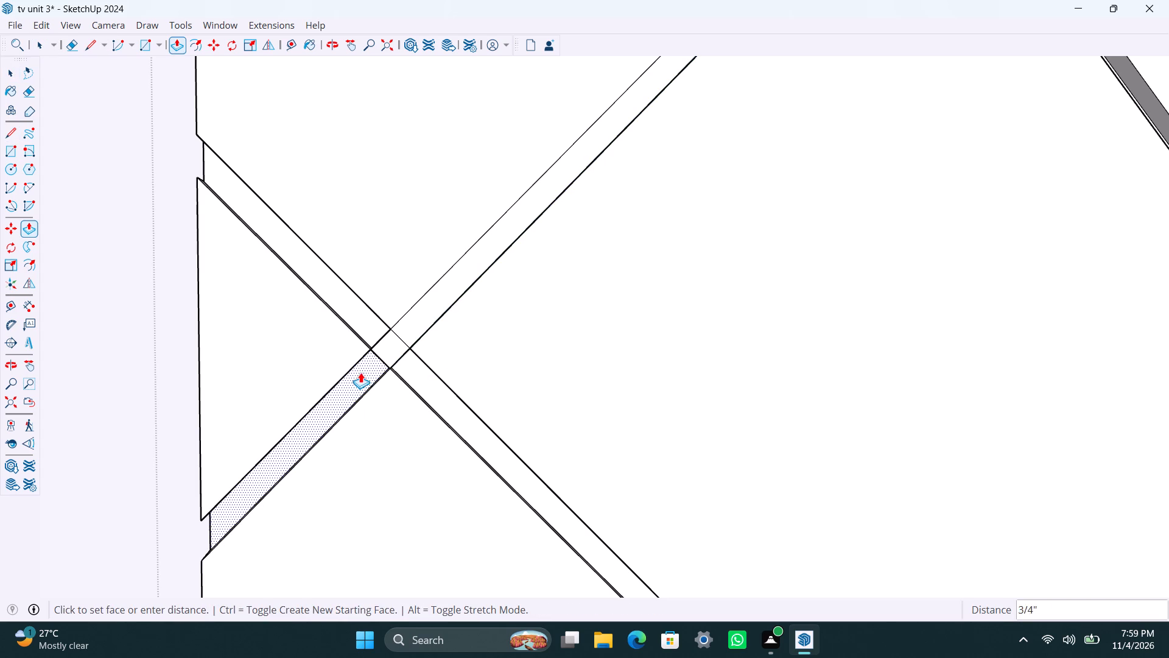
{"action": "type", "text": "0.5\""}
{"action": "key", "text": "Return"}
{"action": "key", "text": "space"}
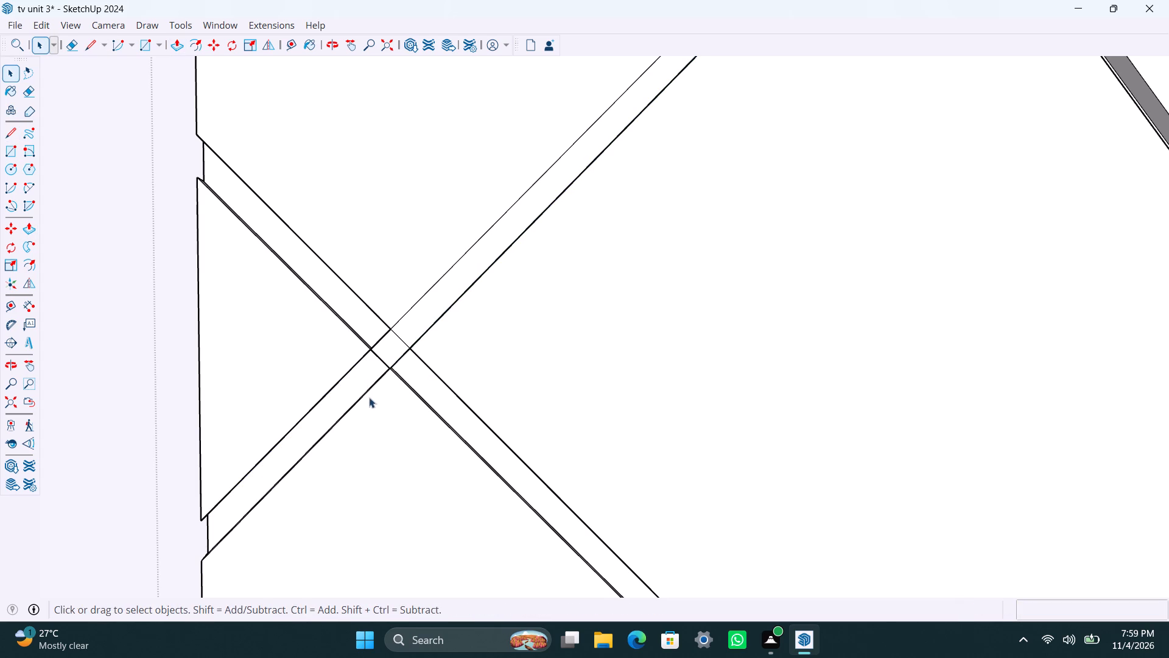
Close the second strip's open corner at the next groove crossing with a short line and recess it to the same depth.
{"action": "scroll", "coordinate": [376, 391], "scroll_direction": "up", "scroll_amount": 2}
{"action": "left_click", "coordinate": [422, 319]}
{"action": "scroll", "coordinate": [480, 349], "scroll_direction": "down", "scroll_amount": 8}
{"action": "middle_click_drag", "start_coordinate": [647, 317], "coordinate": [588, 366]}
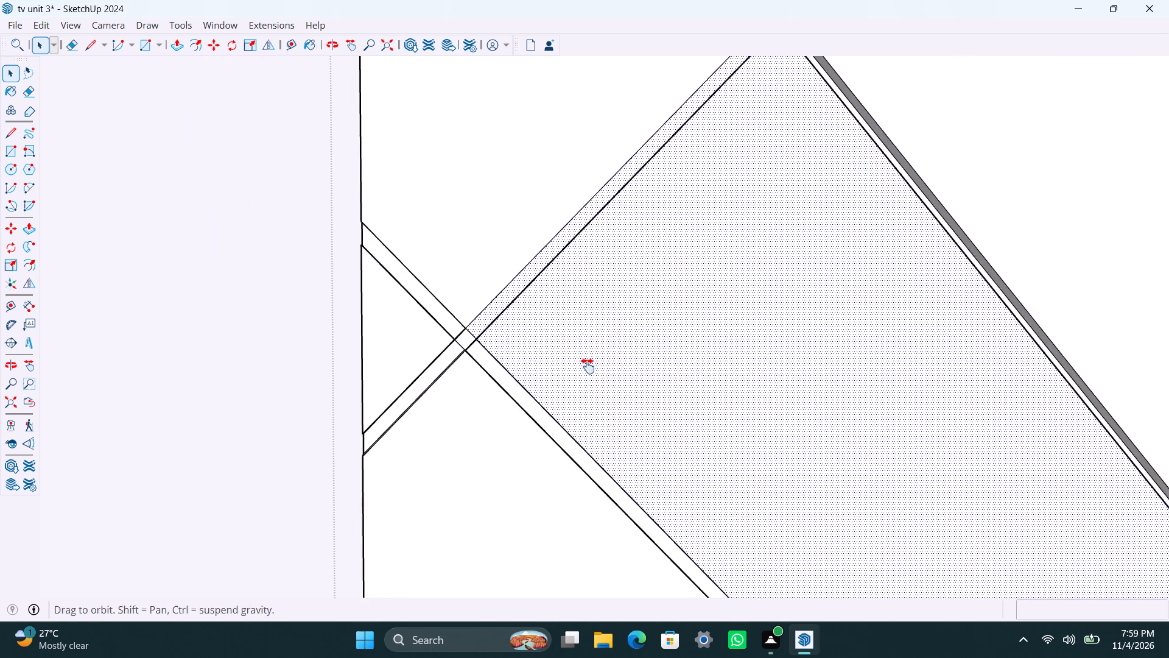
{"action": "middle_click_drag", "start_coordinate": [588, 366], "coordinate": [499, 441]}
{"action": "key", "text": "l"}
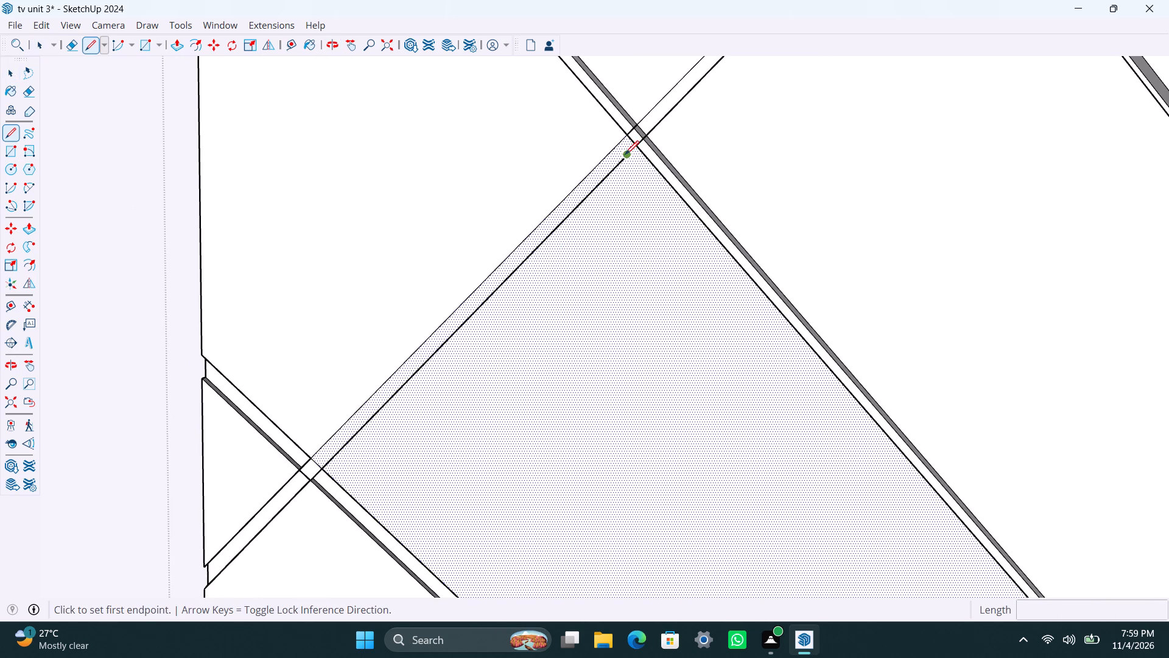
{"action": "left_click", "coordinate": [625, 154]}
{"action": "left_click", "coordinate": [641, 141]}
{"action": "key", "text": "space"}
{"action": "left_click", "coordinate": [615, 158]}
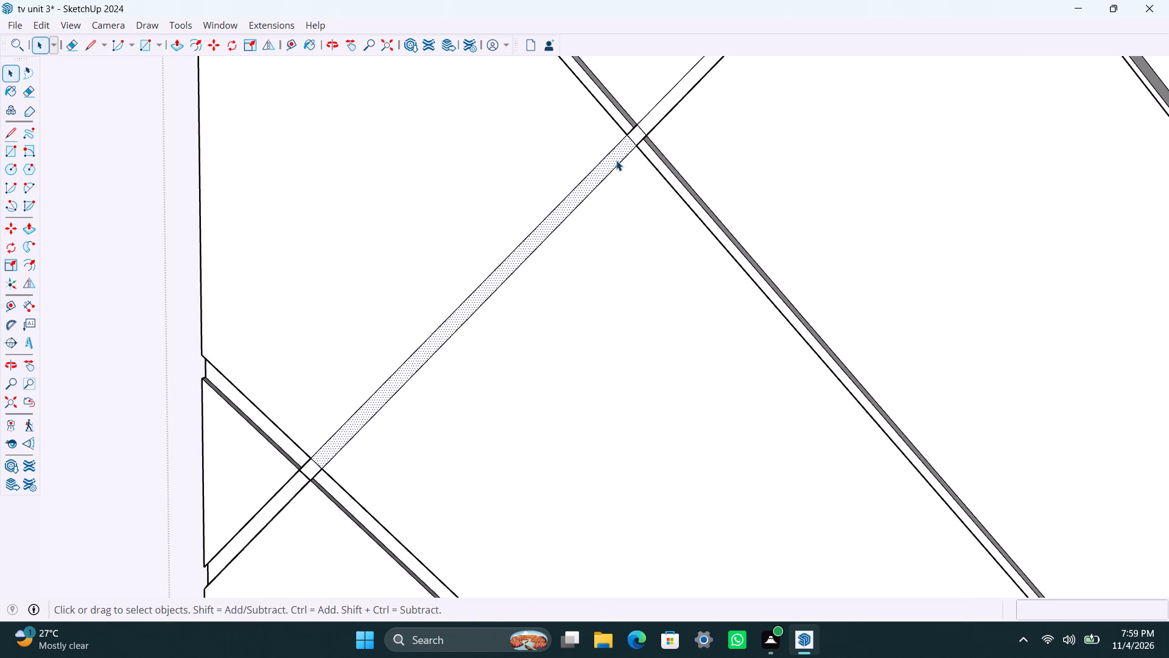
{"action": "key", "text": "p"}
{"action": "double_click", "coordinate": [616, 161]}
{"action": "key", "text": "space"}
Close the third strip's open corner at the following groove crossing with a short line and recess it to the same depth.
{"action": "scroll", "coordinate": [478, 337], "scroll_direction": "down", "scroll_amount": 5}
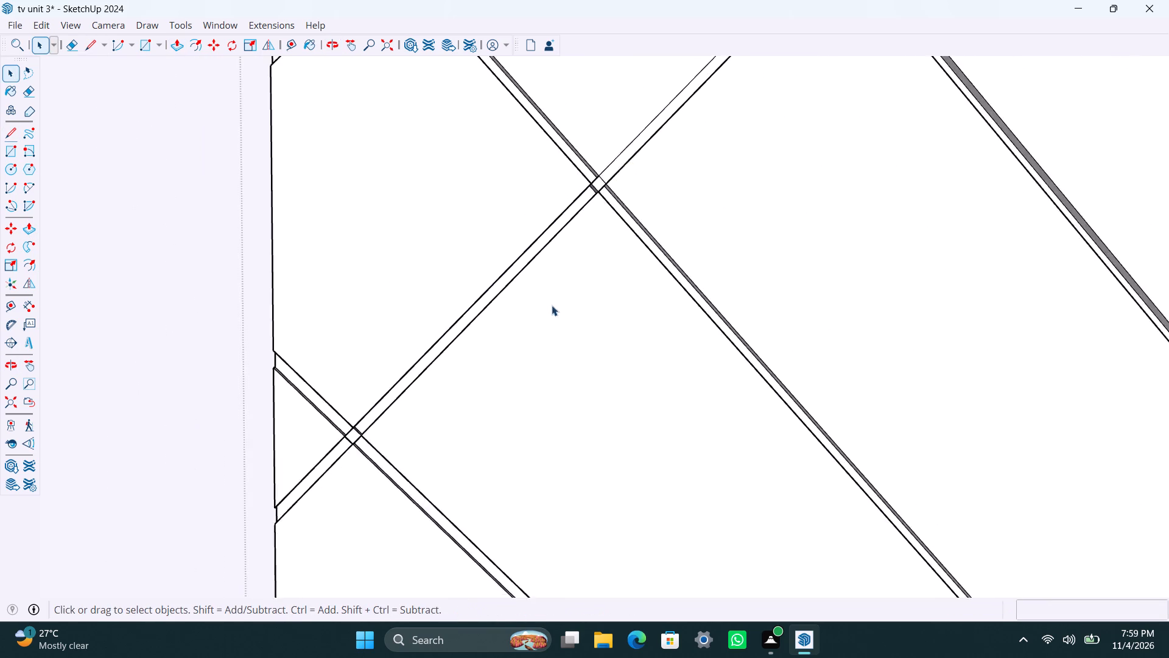
{"action": "middle_click_drag", "start_coordinate": [570, 293], "coordinate": [432, 462], "text": "shift"}
{"action": "scroll", "coordinate": [574, 235], "scroll_direction": "up", "scroll_amount": 2}
{"action": "scroll", "coordinate": [644, 174], "scroll_direction": "up", "scroll_amount": 1}
{"action": "key", "text": "l"}
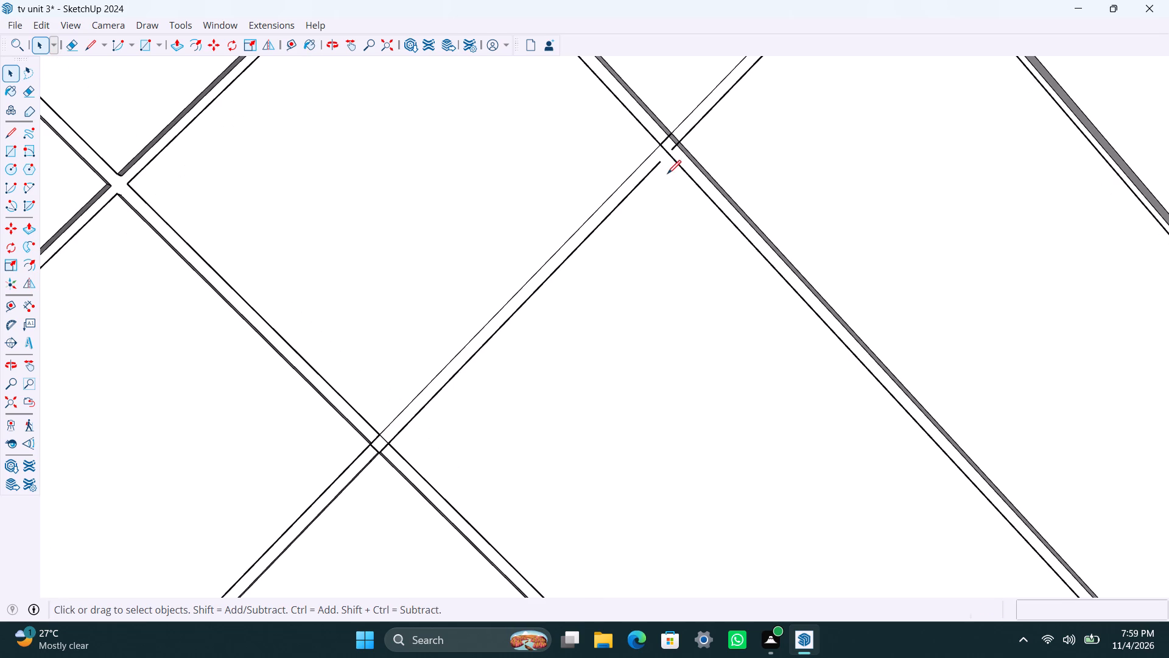
{"action": "left_click", "coordinate": [660, 162]}
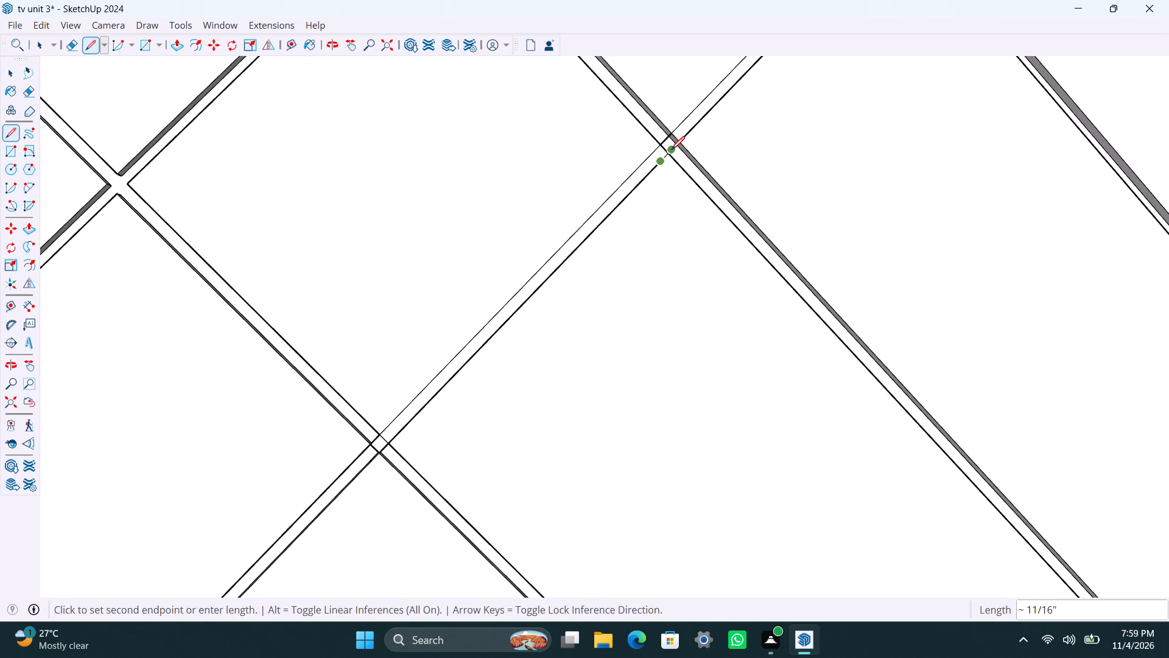
{"action": "left_click", "coordinate": [673, 148]}
{"action": "key", "text": "space"}
{"action": "left_click", "coordinate": [655, 154]}
{"action": "left_click", "coordinate": [651, 164]}
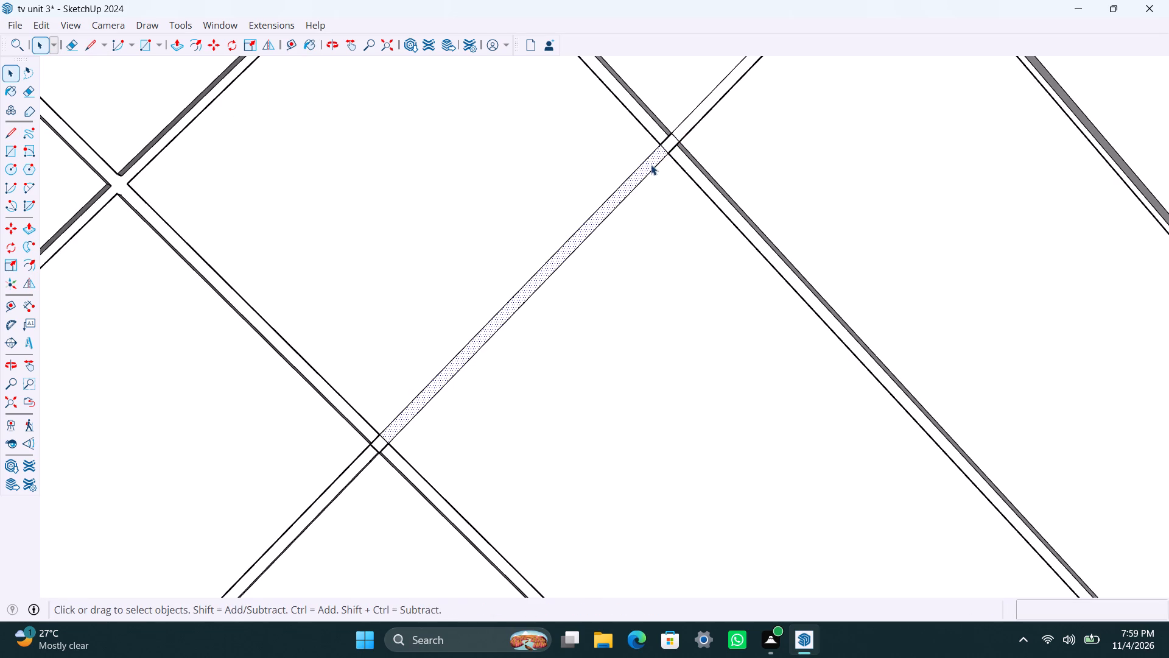
{"action": "key", "text": "p"}
{"action": "double_click", "coordinate": [650, 166]}
{"action": "scroll", "coordinate": [635, 255], "scroll_direction": "down", "scroll_amount": 8}
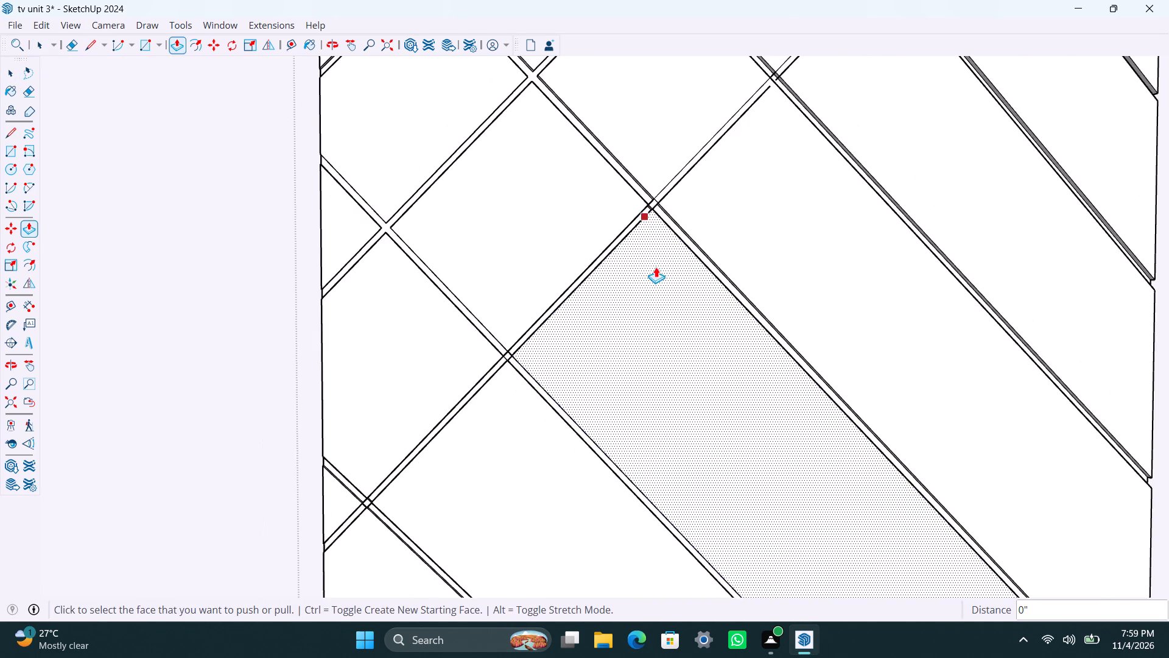
Close the fourth strip's open corner at the next groove crossing with a short line and recess it to the same depth.
{"action": "middle_click_drag", "start_coordinate": [656, 267], "coordinate": [508, 420], "text": "shift"}
{"action": "scroll", "coordinate": [546, 338], "scroll_direction": "up", "scroll_amount": 3}
{"action": "key", "text": "space"}
{"action": "key", "text": "l"}
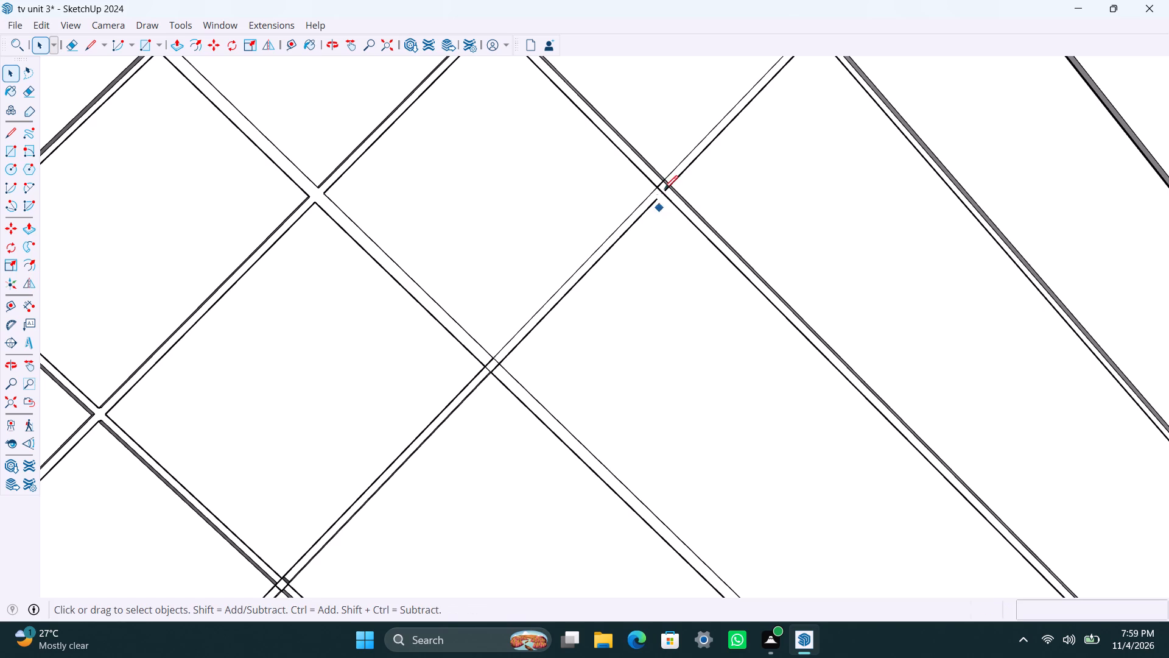
{"action": "left_click_drag", "start_coordinate": [653, 202], "coordinate": [659, 202]}
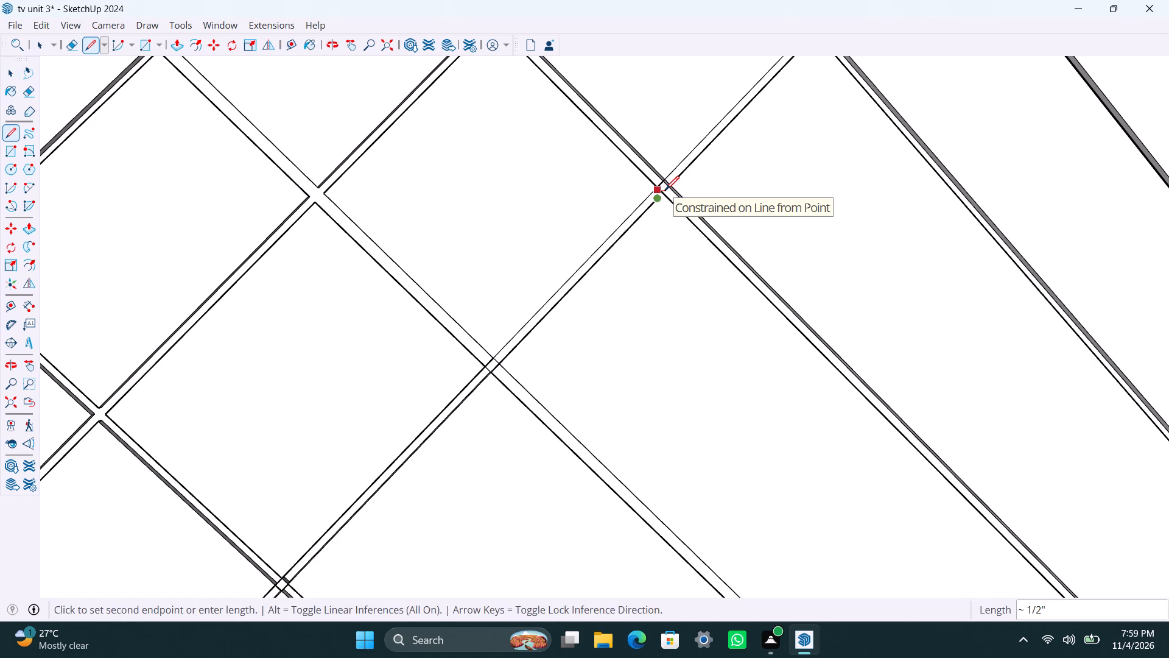
{"action": "left_click", "coordinate": [669, 186]}
{"action": "key", "text": "space"}
{"action": "left_click", "coordinate": [650, 197]}
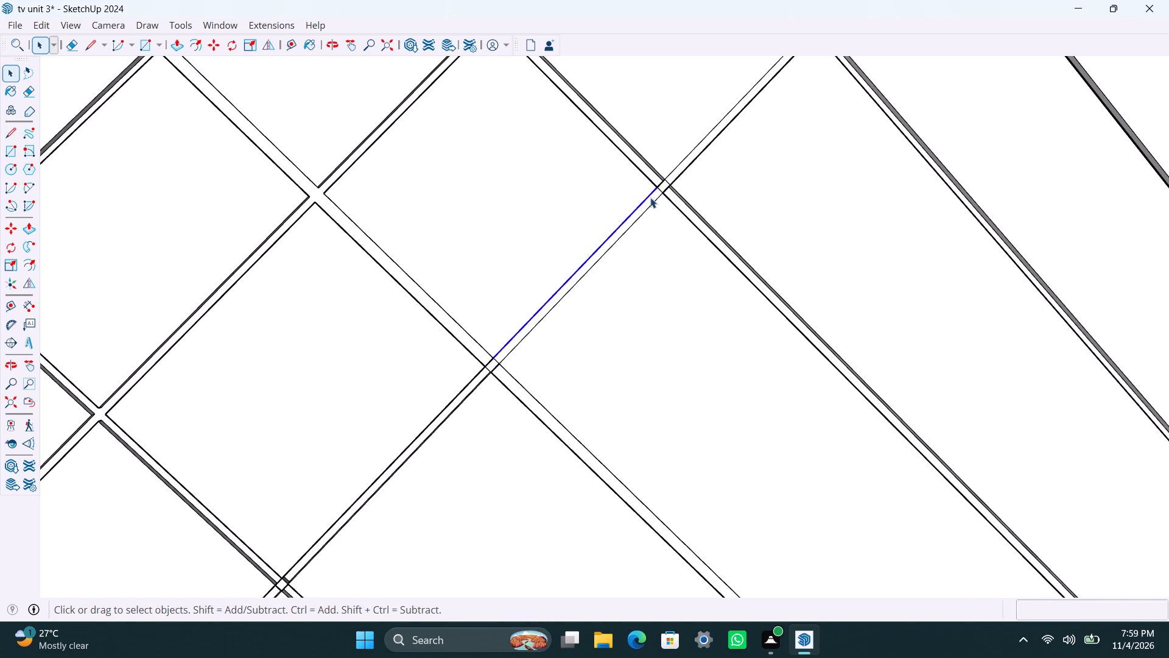
{"action": "left_click", "coordinate": [650, 200]}
{"action": "key", "text": "p"}
{"action": "double_click", "coordinate": [644, 202]}
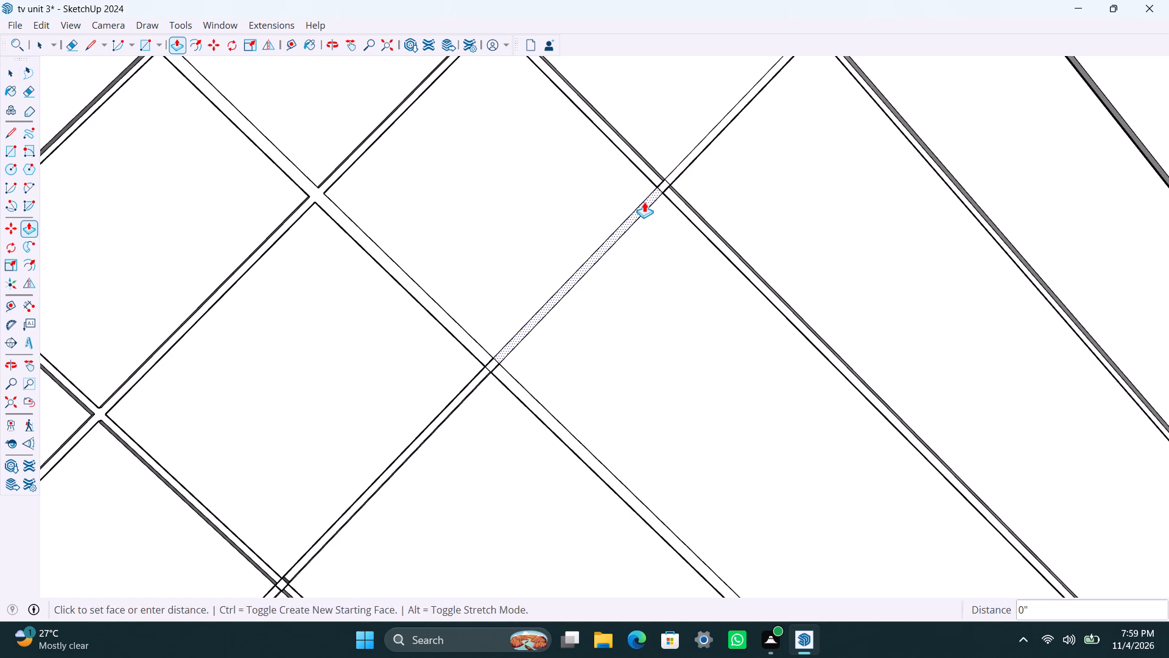
Close the fifth strip's open corner at the groove crossing nearest the panel's top edge and recess that strip to the same depth.
{"action": "scroll", "coordinate": [608, 310], "scroll_direction": "down", "scroll_amount": 9}
{"action": "middle_click_drag", "start_coordinate": [642, 299], "coordinate": [502, 417], "text": "shift"}
{"action": "scroll", "coordinate": [545, 369], "scroll_direction": "up", "scroll_amount": 4}
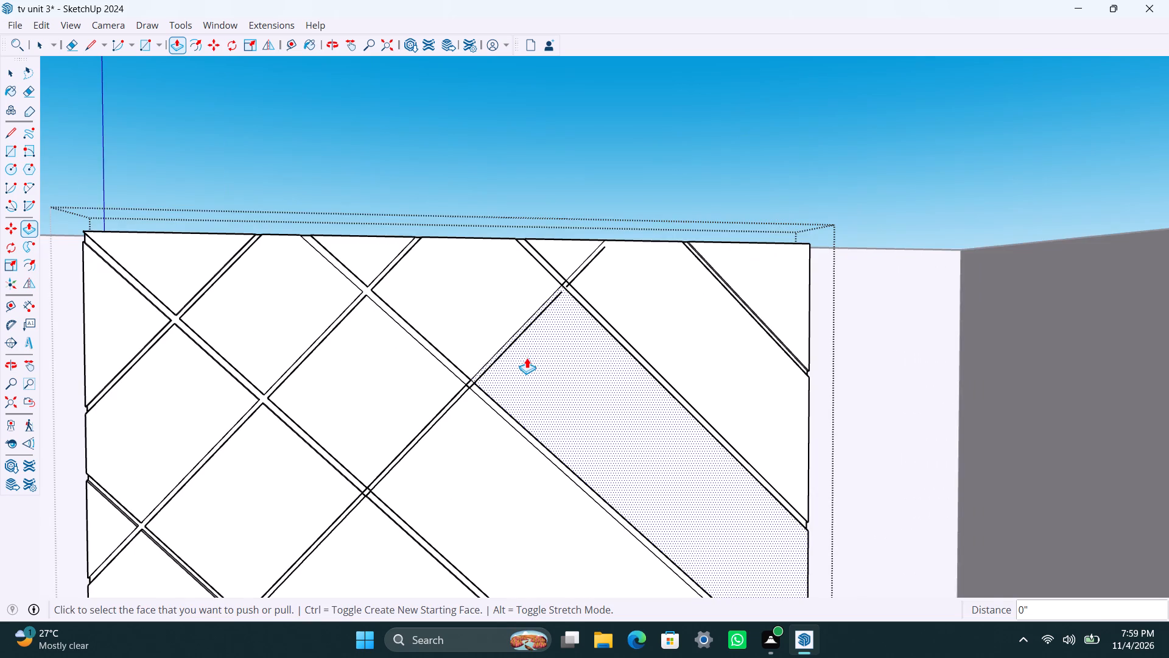
{"action": "scroll", "coordinate": [497, 358], "scroll_direction": "up", "scroll_amount": 3}
{"action": "key", "text": "space"}
{"action": "scroll", "coordinate": [525, 328], "scroll_direction": "up", "scroll_amount": 4}
{"action": "key", "text": "l"}
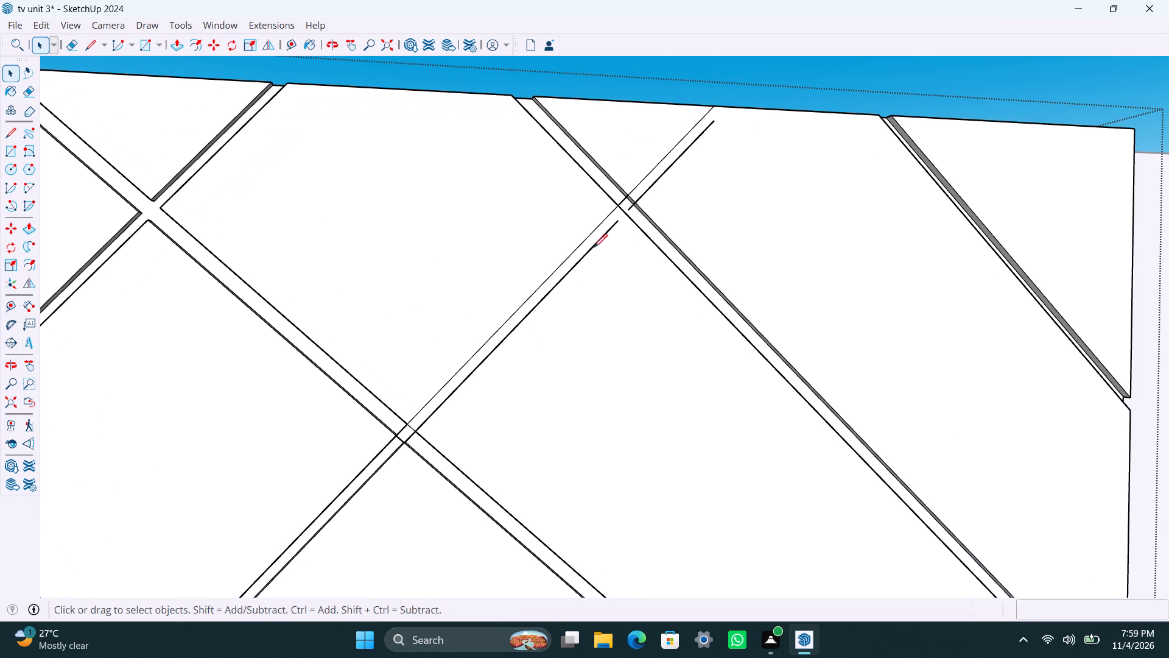
{"action": "left_click", "coordinate": [616, 222]}
{"action": "left_click", "coordinate": [632, 204]}
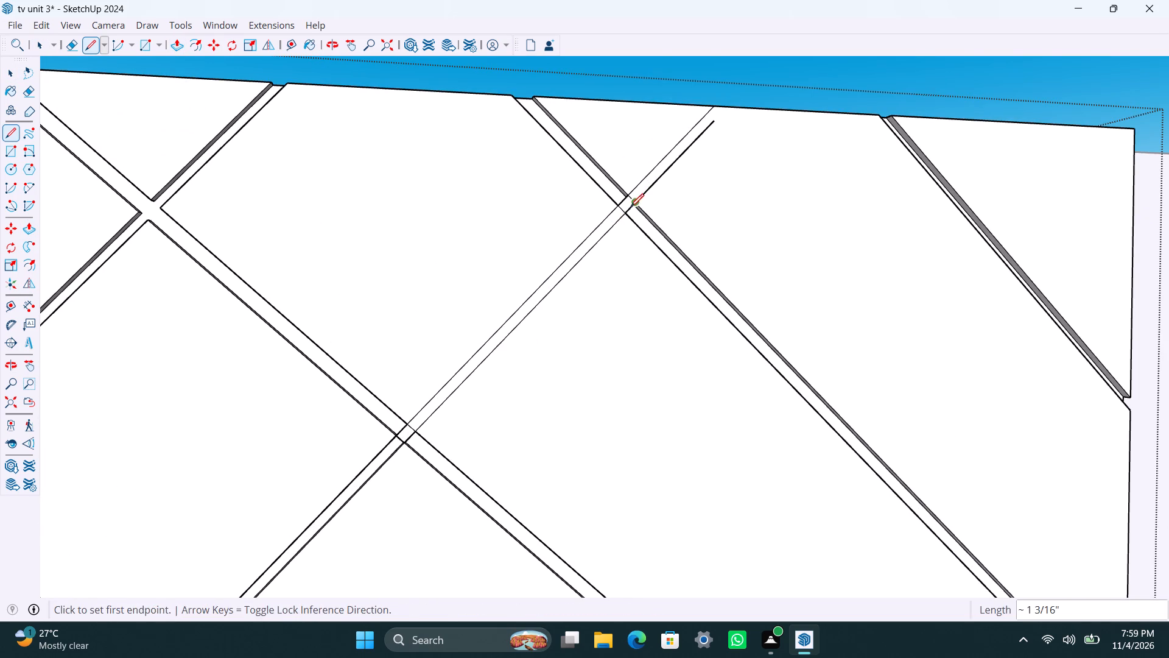
{"action": "key", "text": "space"}
{"action": "left_click", "coordinate": [611, 219]}
{"action": "key", "text": "p"}
{"action": "double_click", "coordinate": [611, 219]}
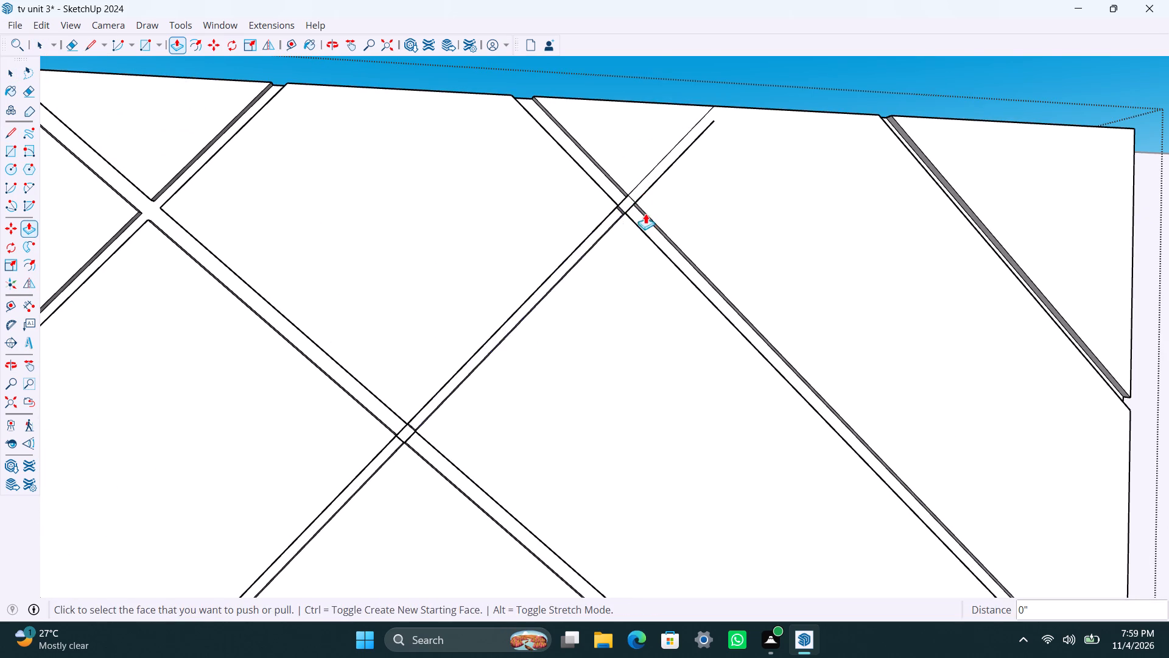
{"action": "key", "text": "space"}
Extend the last strip's open line to the panel's top edge with a short line and recess that strip to the same depth.
{"action": "scroll", "coordinate": [667, 206], "scroll_direction": "down", "scroll_amount": 4}
{"action": "middle_click_drag", "start_coordinate": [685, 217], "coordinate": [601, 343]}
{"action": "scroll", "coordinate": [634, 272], "scroll_direction": "up", "scroll_amount": 5}
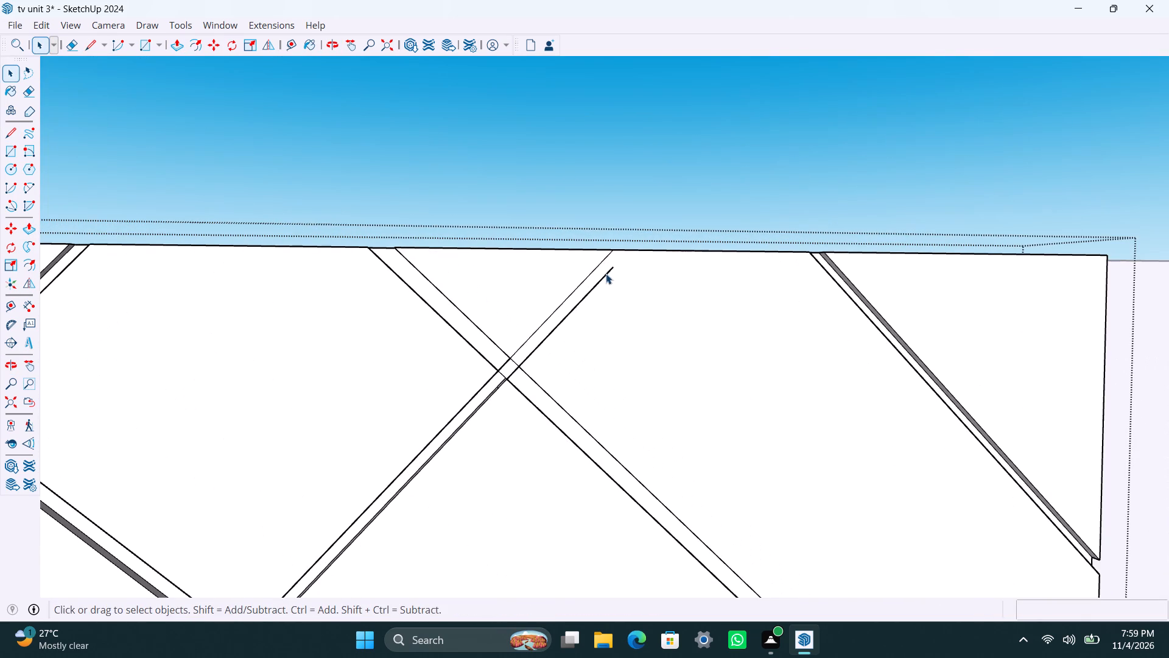
{"action": "key", "text": "l"}
{"action": "left_click", "coordinate": [618, 265]}
{"action": "left_click", "coordinate": [633, 251]}
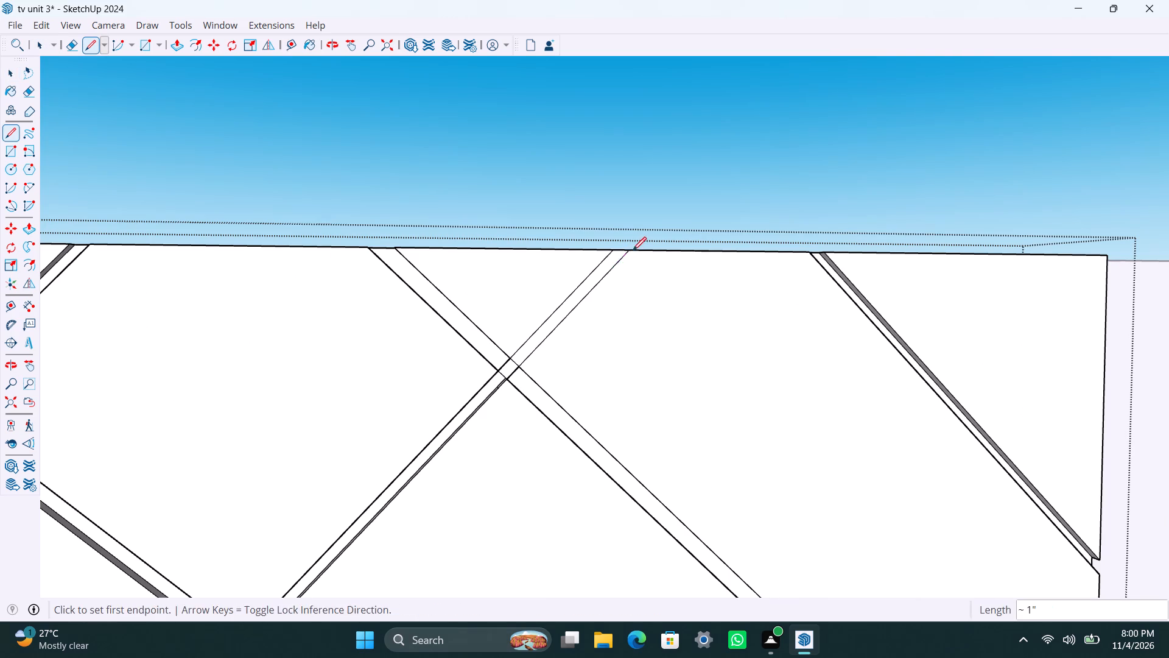
{"action": "key", "text": "space"}
{"action": "left_click", "coordinate": [612, 261]}
{"action": "key", "text": "p"}
{"action": "double_click", "coordinate": [601, 267]}
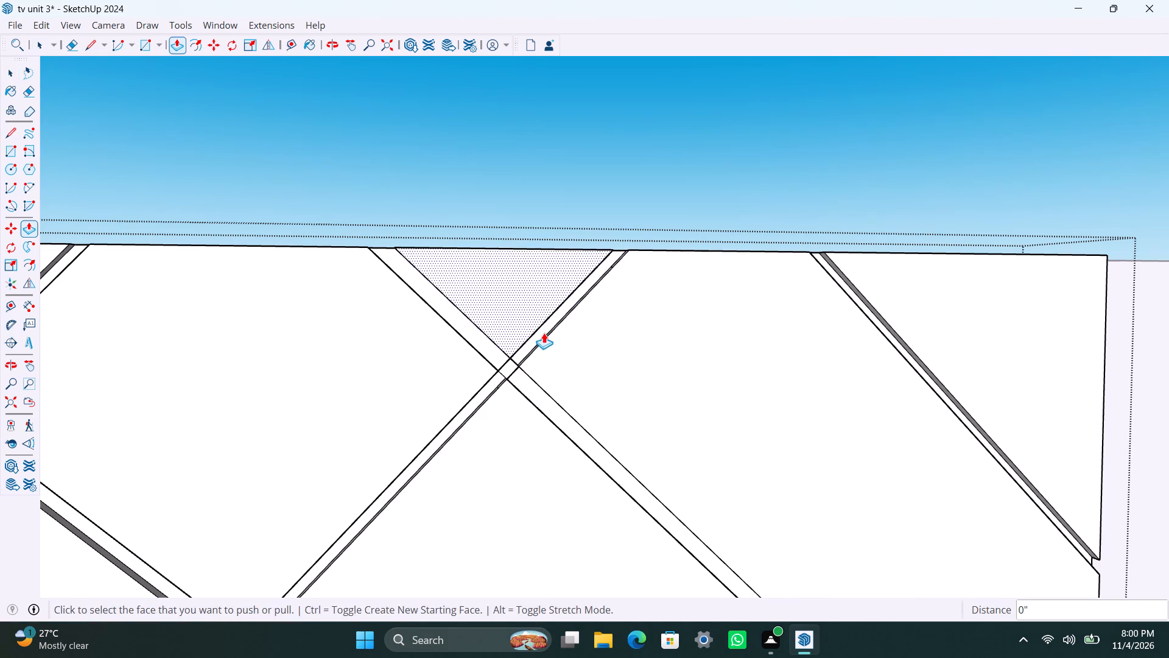
{"action": "key", "text": "space"}
Delete the leftover edges running across the groove crossing nearest the panel's top edge.
{"action": "scroll", "coordinate": [511, 362], "scroll_direction": "up", "scroll_amount": 12}
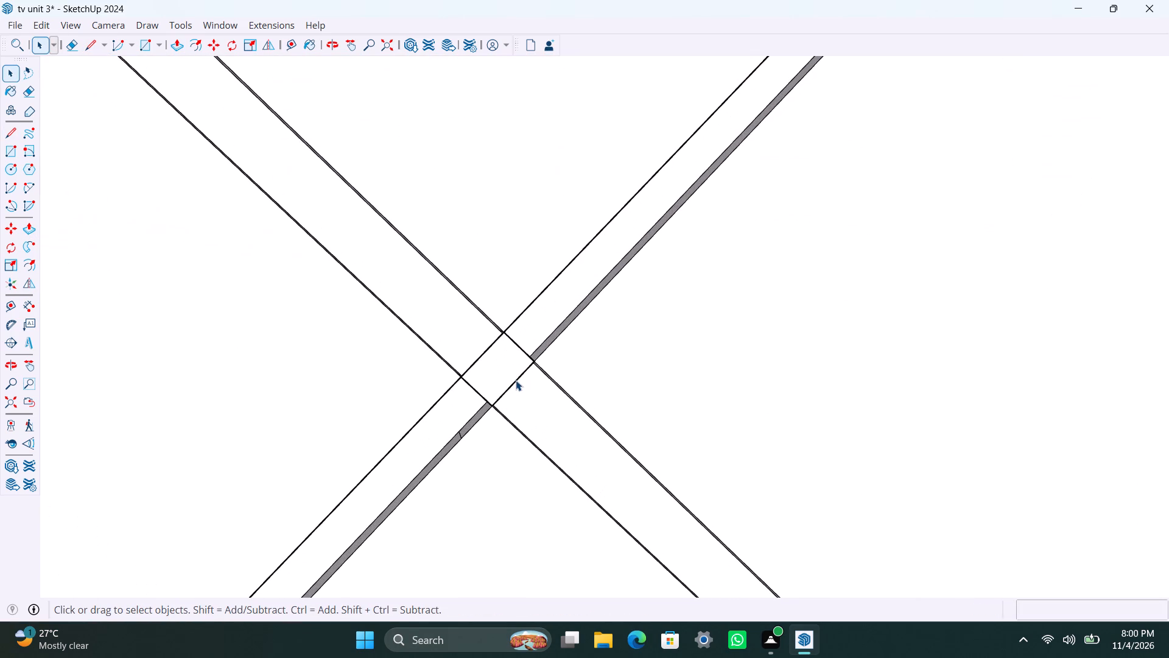
{"action": "left_click", "coordinate": [516, 380]}
{"action": "key", "text": "Delete"}
{"action": "left_click", "coordinate": [499, 400]}
{"action": "key", "text": "Delete"}
{"action": "left_click", "coordinate": [477, 358]}
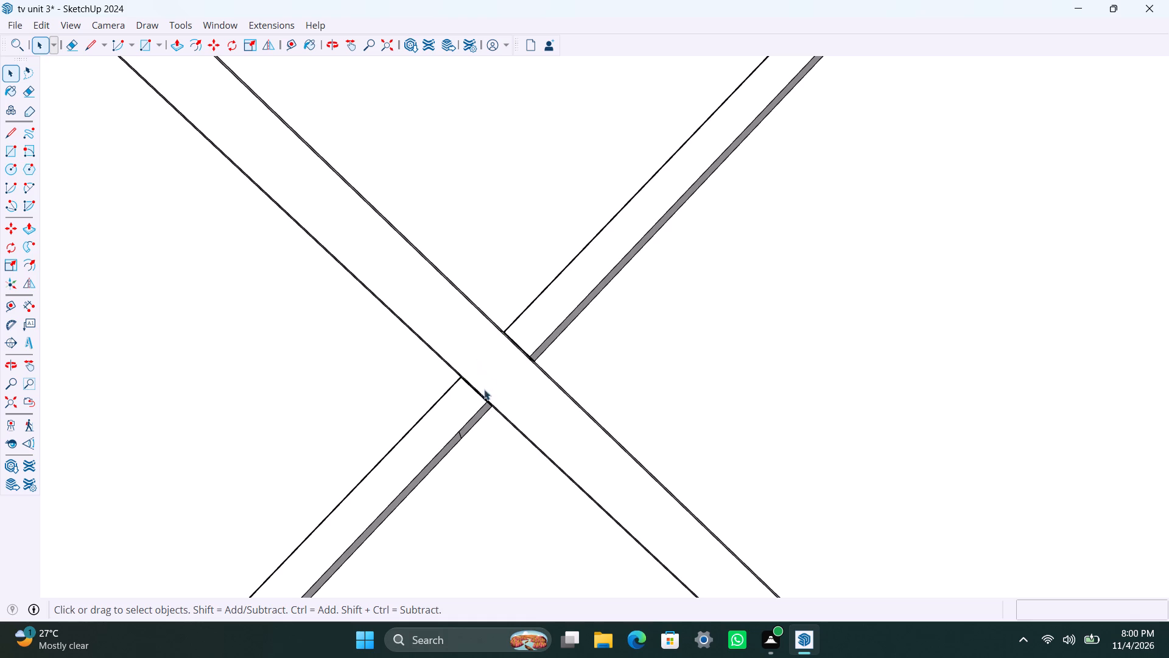
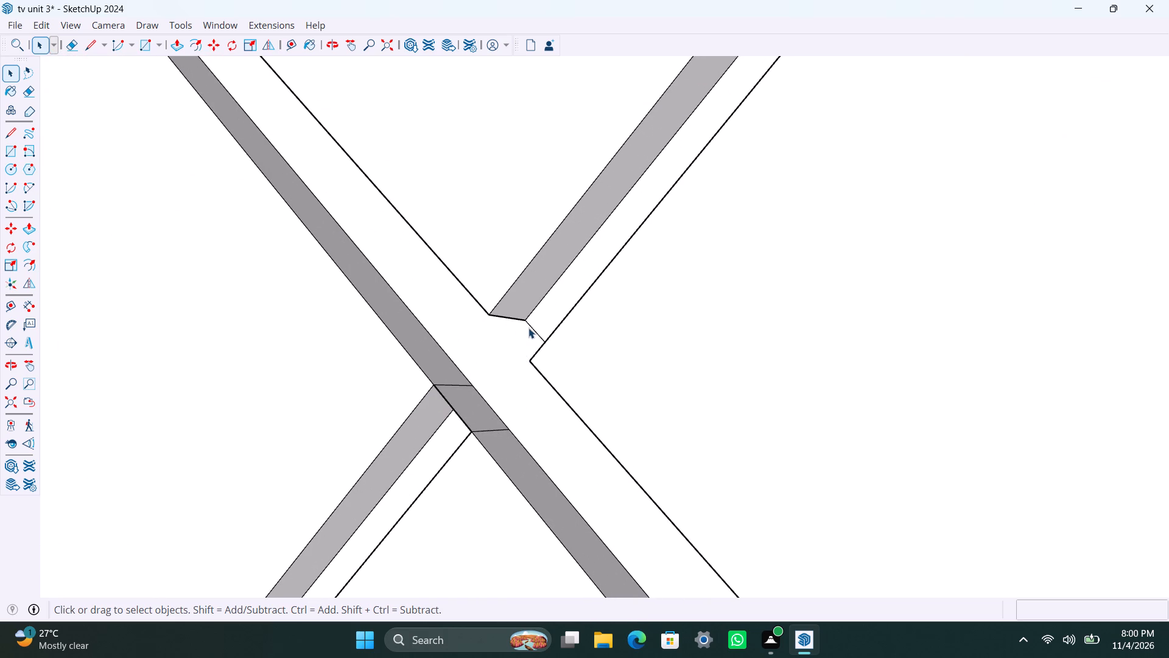
Select the short leftover edge running across the upper diagonal groove's end at the groove crossing.
{"action": "left_click", "coordinate": [530, 326]}
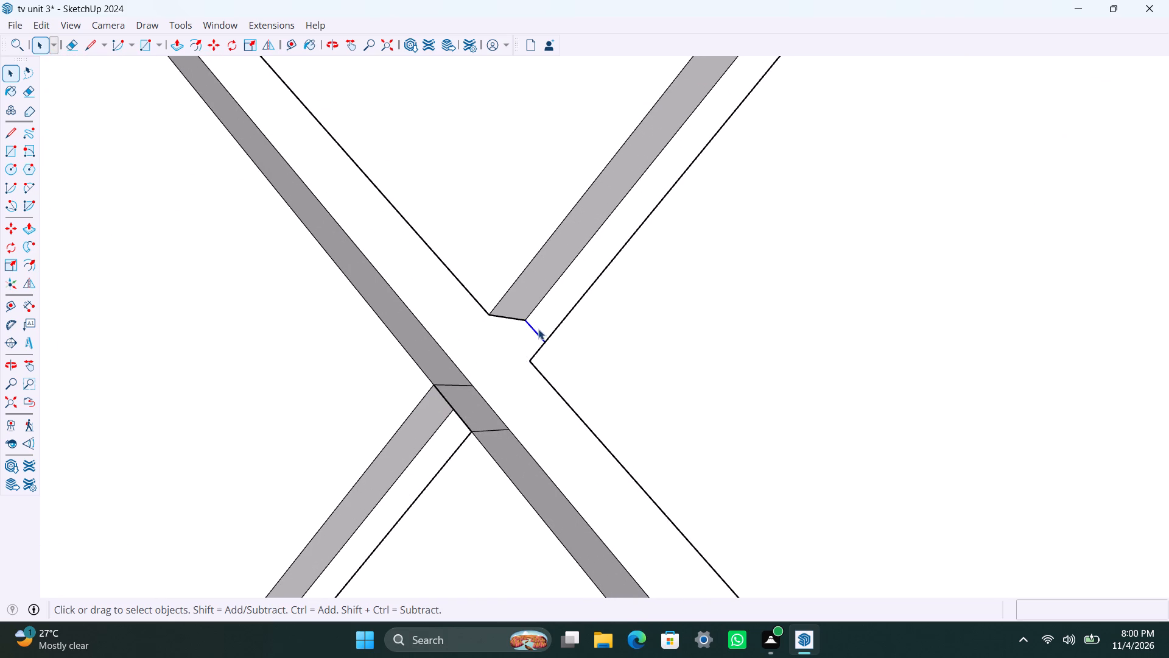
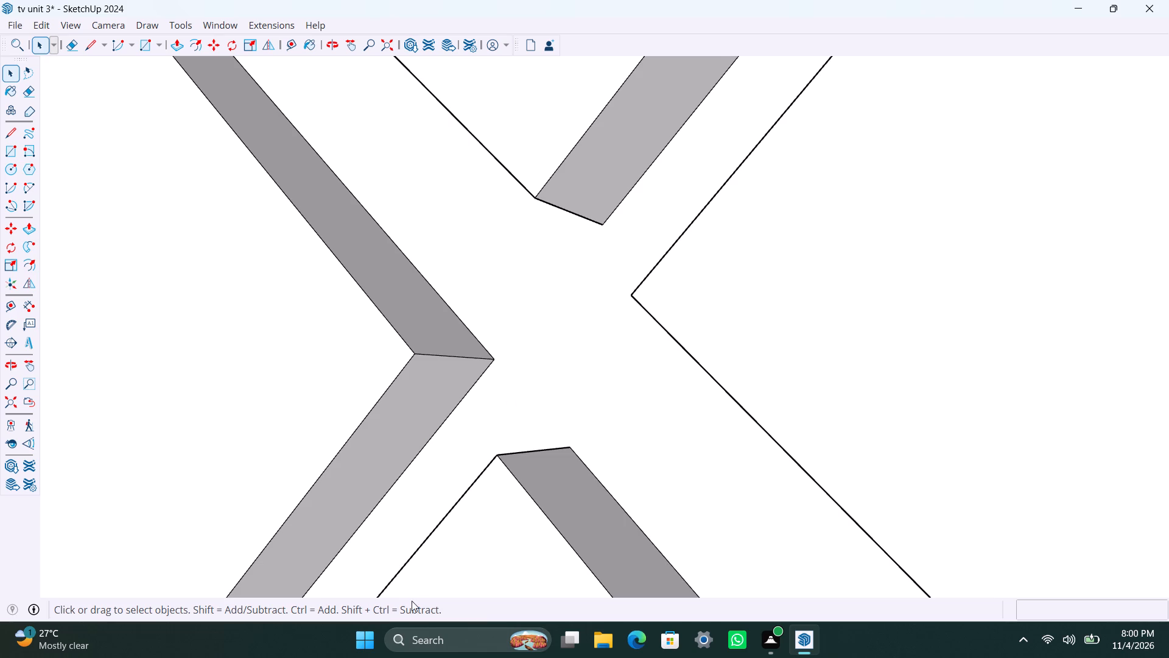
Save the TV unit model with its current groove edits.
{"action": "scroll", "coordinate": [519, 460], "scroll_direction": "down", "scroll_amount": 20}
{"action": "middle_click_drag", "start_coordinate": [370, 447], "coordinate": [448, 389], "text": "shift"}
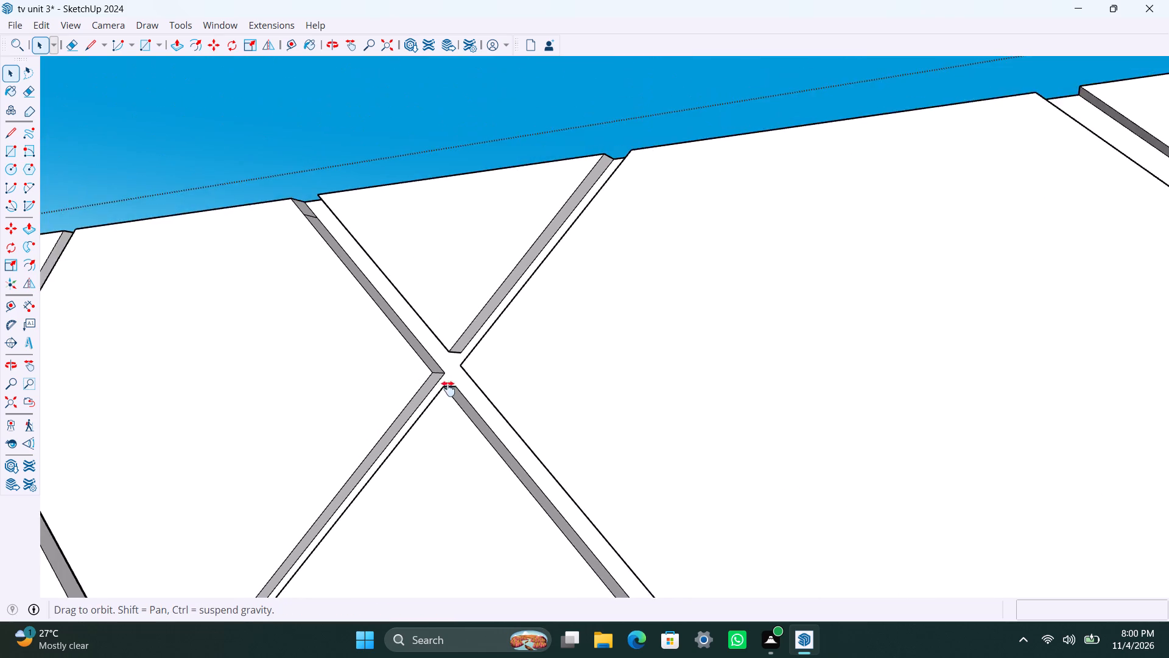
{"action": "middle_click_drag", "start_coordinate": [448, 389], "coordinate": [637, 205], "text": "shift"}
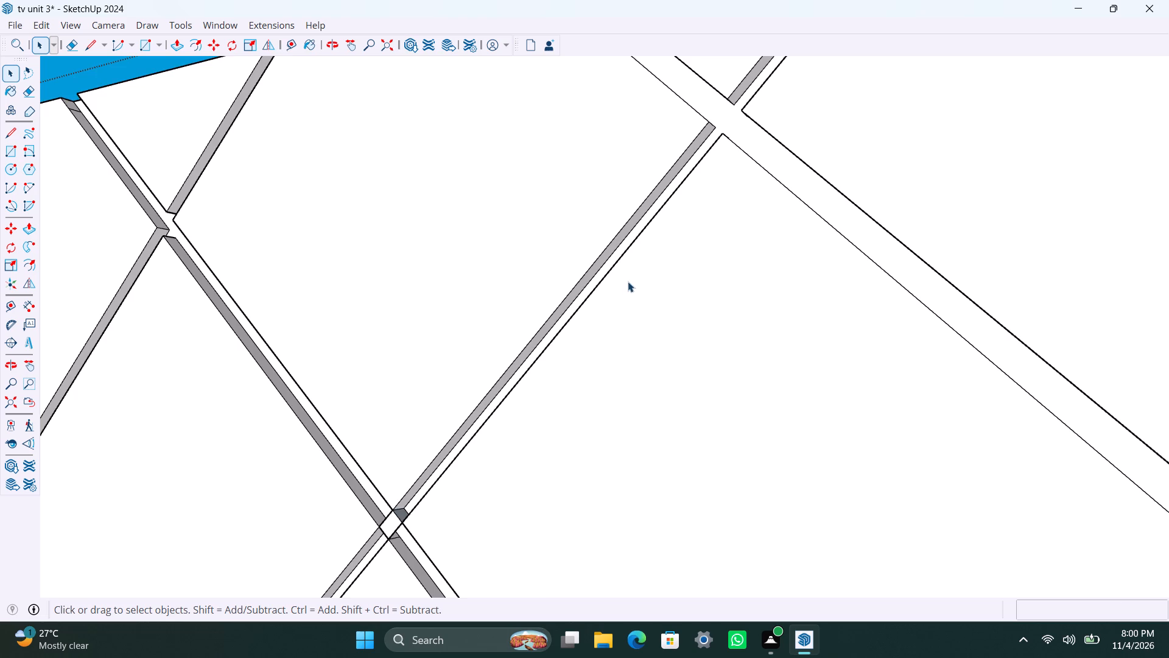
{"action": "scroll", "coordinate": [546, 319], "scroll_direction": "down", "scroll_amount": 5}
{"action": "middle_click_drag", "start_coordinate": [477, 419], "coordinate": [530, 366], "text": "shift"}
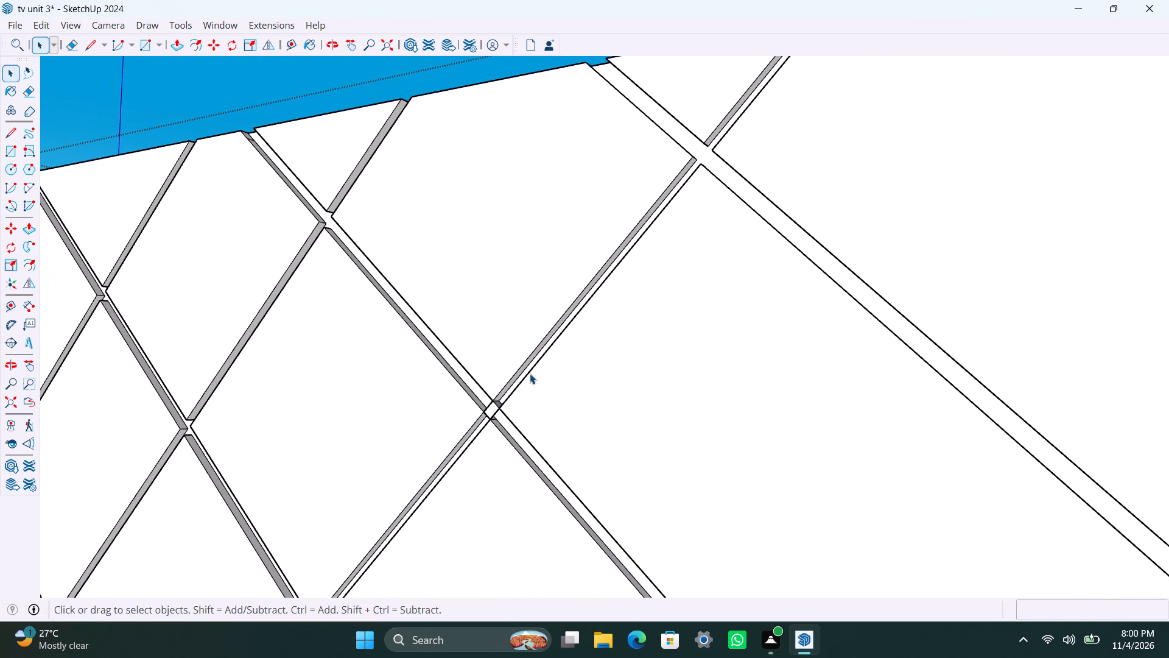
{"action": "scroll", "coordinate": [472, 461], "scroll_direction": "up", "scroll_amount": 4}
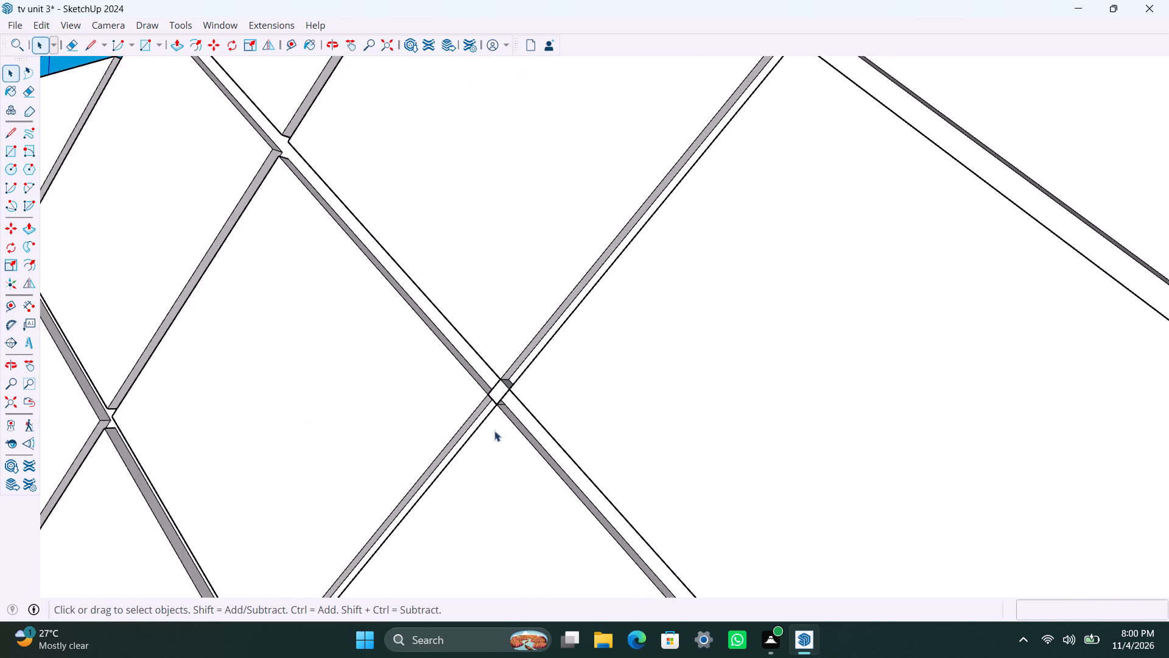
{"action": "scroll", "coordinate": [494, 431], "scroll_direction": "up", "scroll_amount": 3}
{"action": "middle_click_drag", "start_coordinate": [535, 397], "coordinate": [582, 354], "text": "shift"}
{"action": "key", "text": "ctrl+s"}
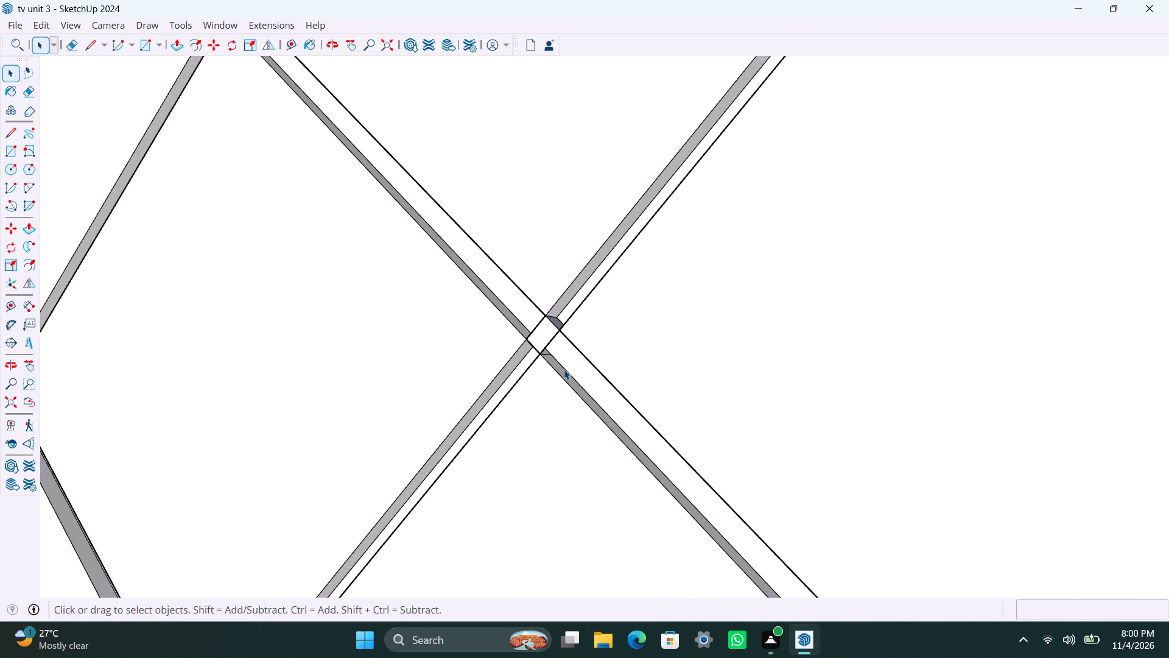
Delete the lower edge running across the descending diagonal groove's floor at the next uncleaned groove crossing.
{"action": "scroll", "coordinate": [659, 355], "scroll_direction": "up", "scroll_amount": 2}
{"action": "middle_click_drag", "start_coordinate": [715, 331], "coordinate": [785, 268]}
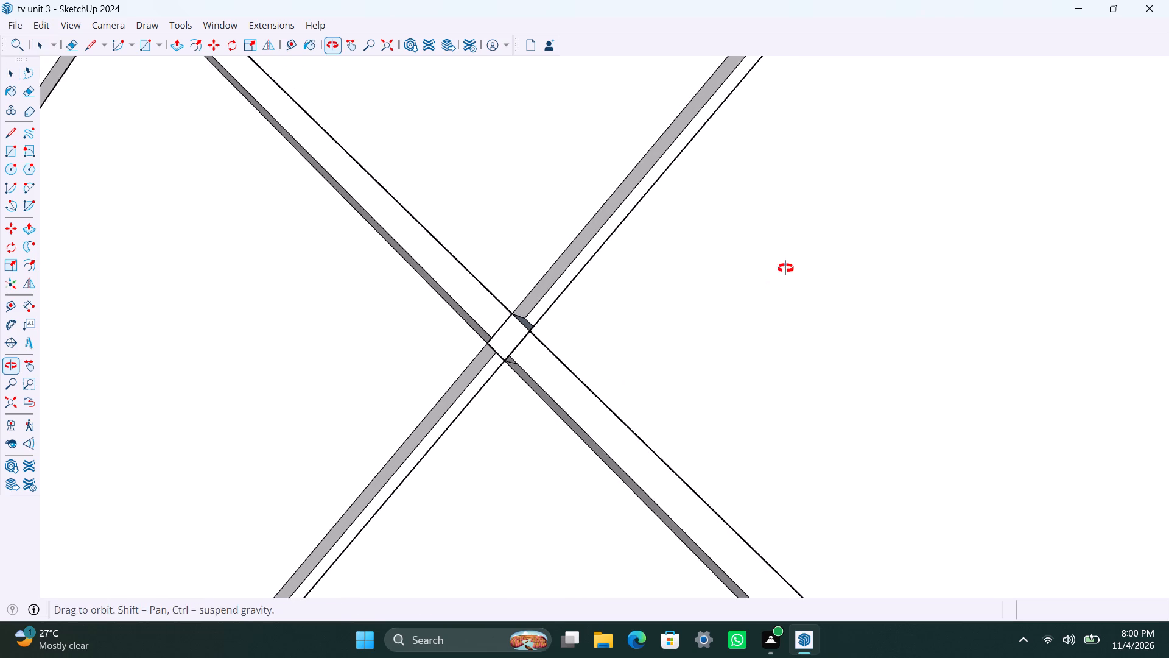
{"action": "middle_click_drag", "start_coordinate": [785, 268], "coordinate": [801, 257]}
{"action": "scroll", "coordinate": [541, 354], "scroll_direction": "up", "scroll_amount": 7}
{"action": "scroll", "coordinate": [486, 359], "scroll_direction": "up", "scroll_amount": 2}
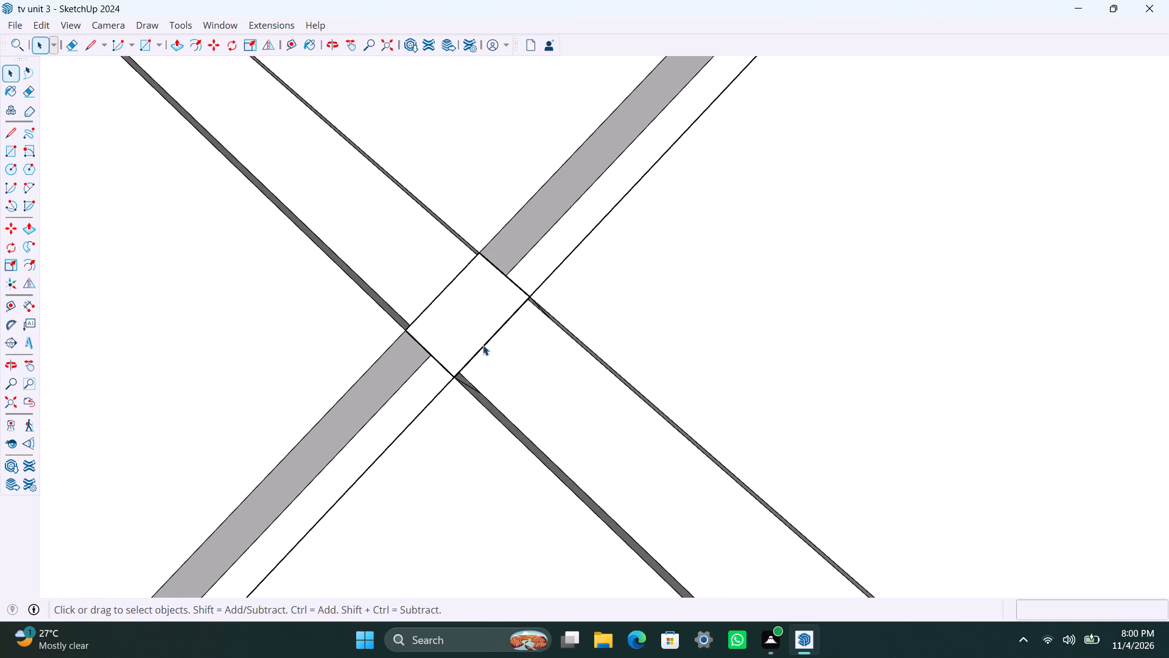
{"action": "left_click", "coordinate": [483, 345]}
{"action": "key", "text": "Delete"}
Select the short leftover edge piece at the lower corner of the same groove crossing.
{"action": "left_click", "coordinate": [468, 357]}
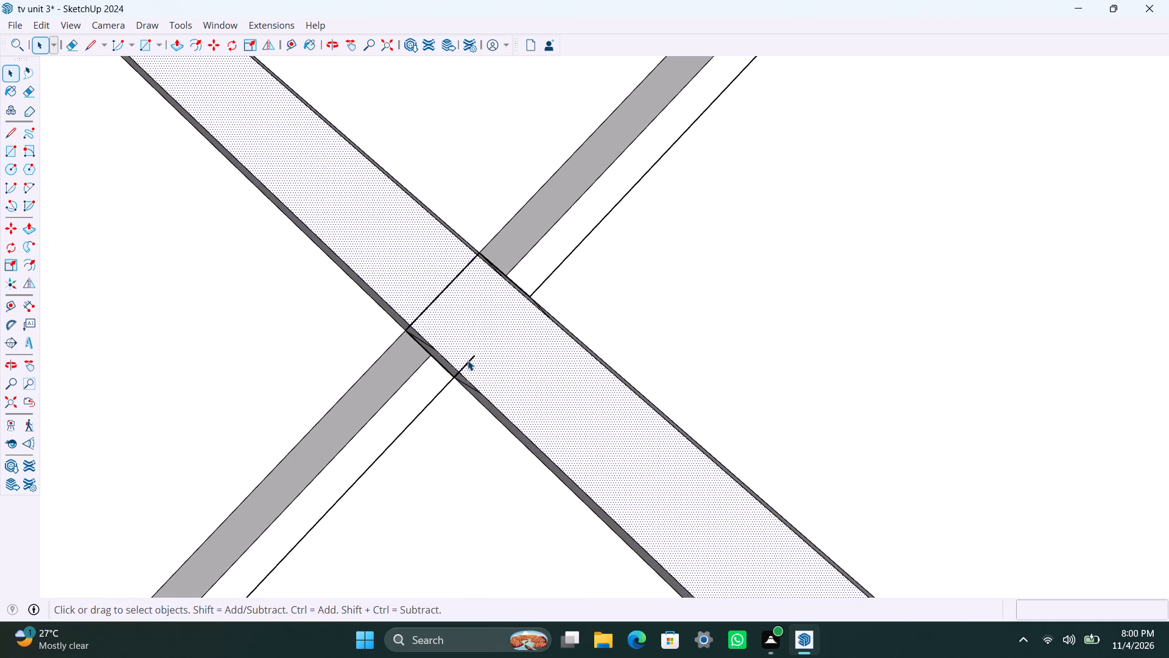
{"action": "left_click", "coordinate": [468, 360]}
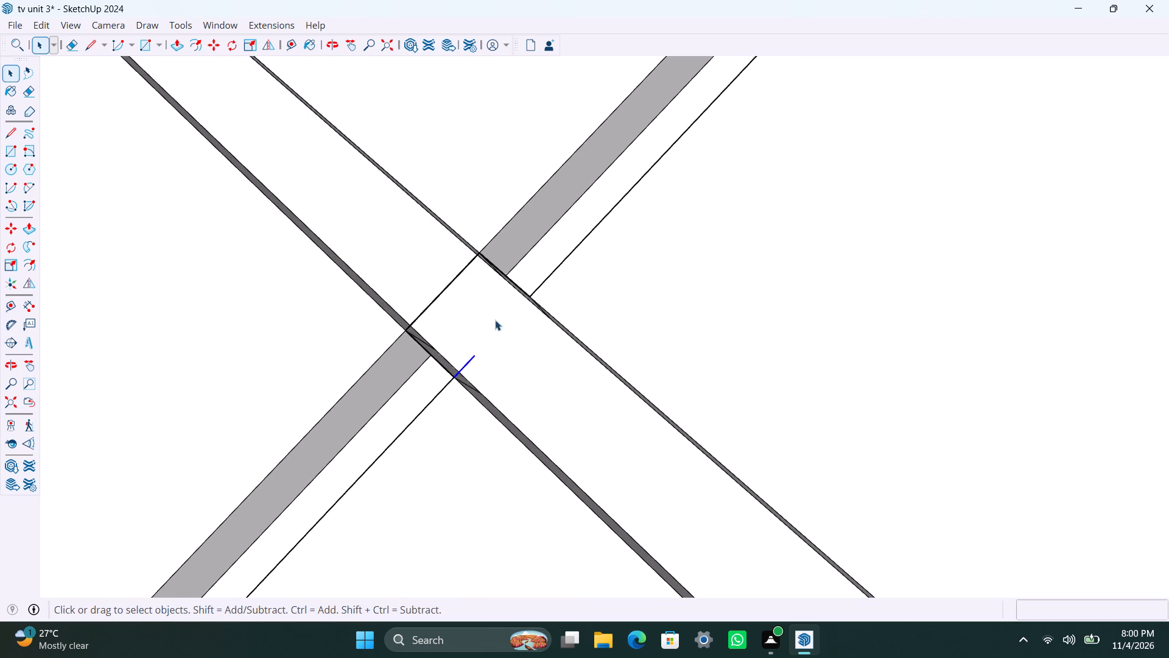
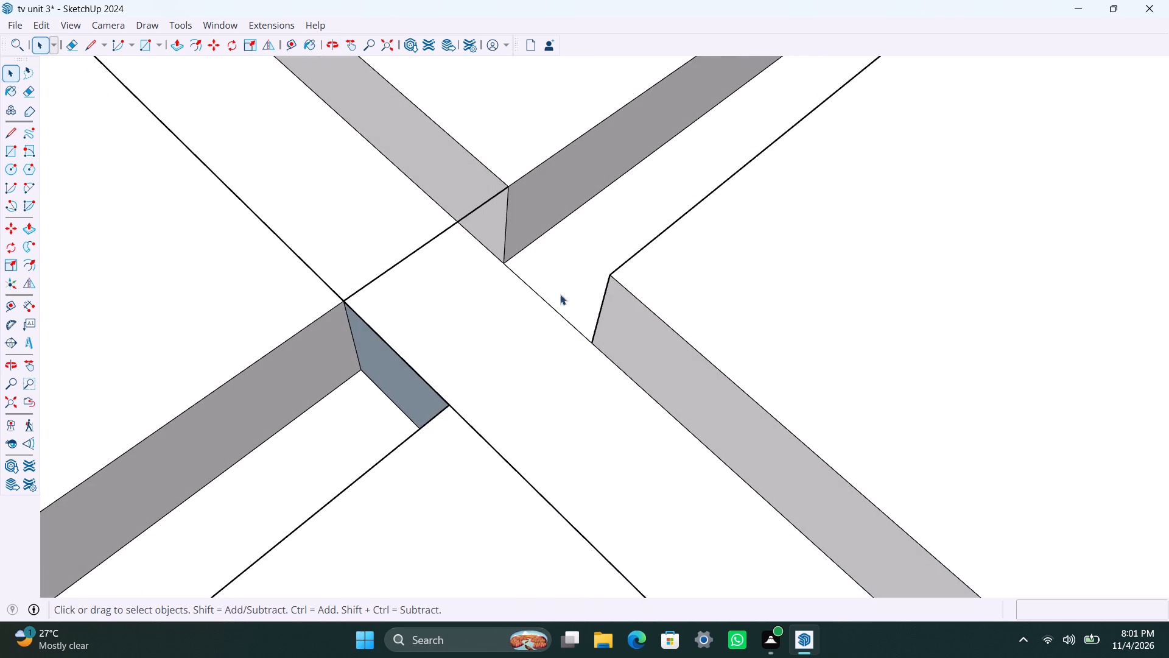
Delete the remaining leftover edges at the groove crossing, including the blocking wall across the ascending groove and the floor edges.
{"action": "left_click", "coordinate": [552, 306]}
{"action": "key", "text": "Delete"}
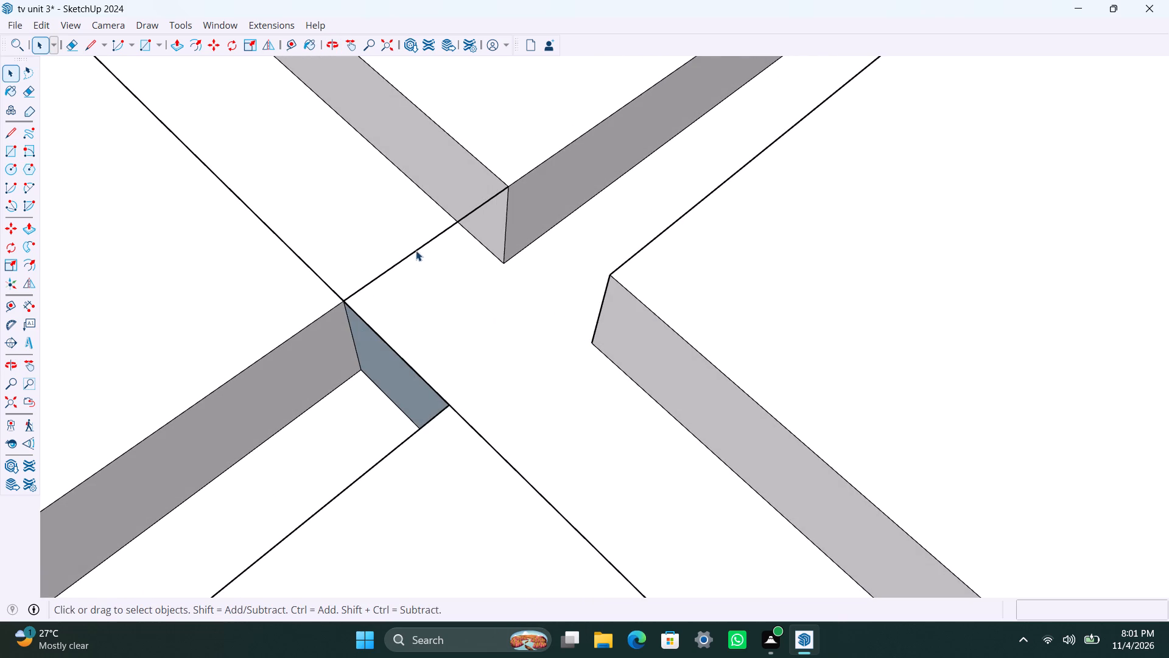
{"action": "left_click", "coordinate": [416, 250]}
{"action": "key", "text": "Delete"}
{"action": "left_click", "coordinate": [393, 349]}
{"action": "key", "text": "Delete"}
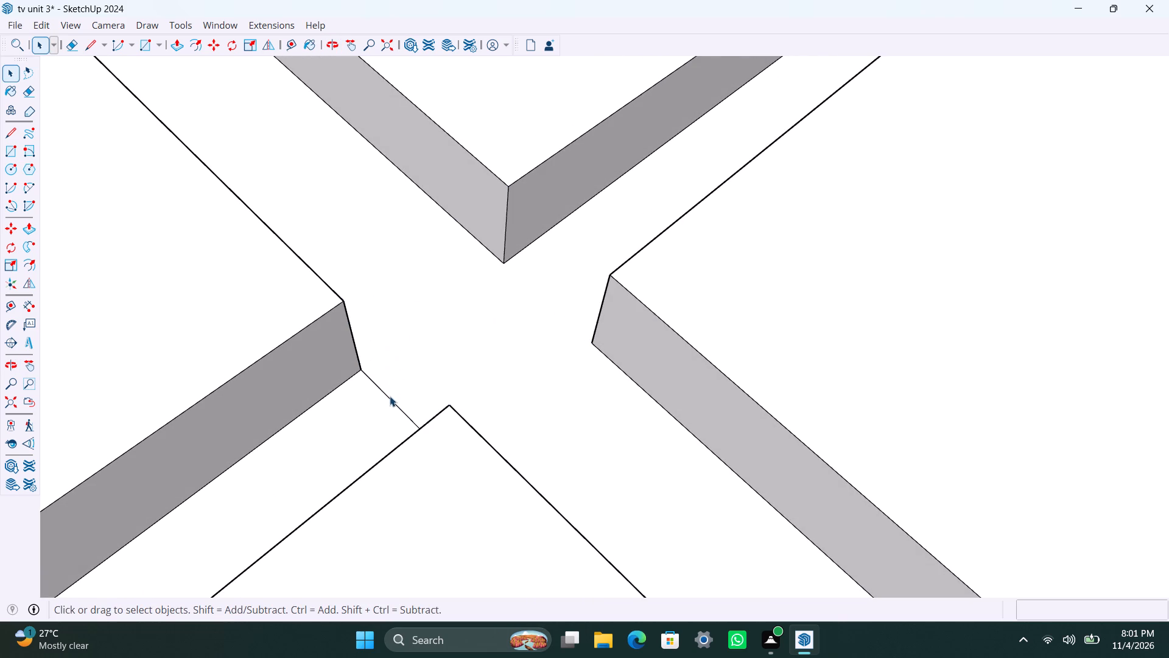
{"action": "left_click", "coordinate": [388, 398]}
{"action": "key", "text": "Delete"}
At the next uncleaned crossing down the ascending groove, delete the wall blocking its lower side, including its top and floor edges.
{"action": "scroll", "coordinate": [497, 324], "scroll_direction": "down", "scroll_amount": 20}
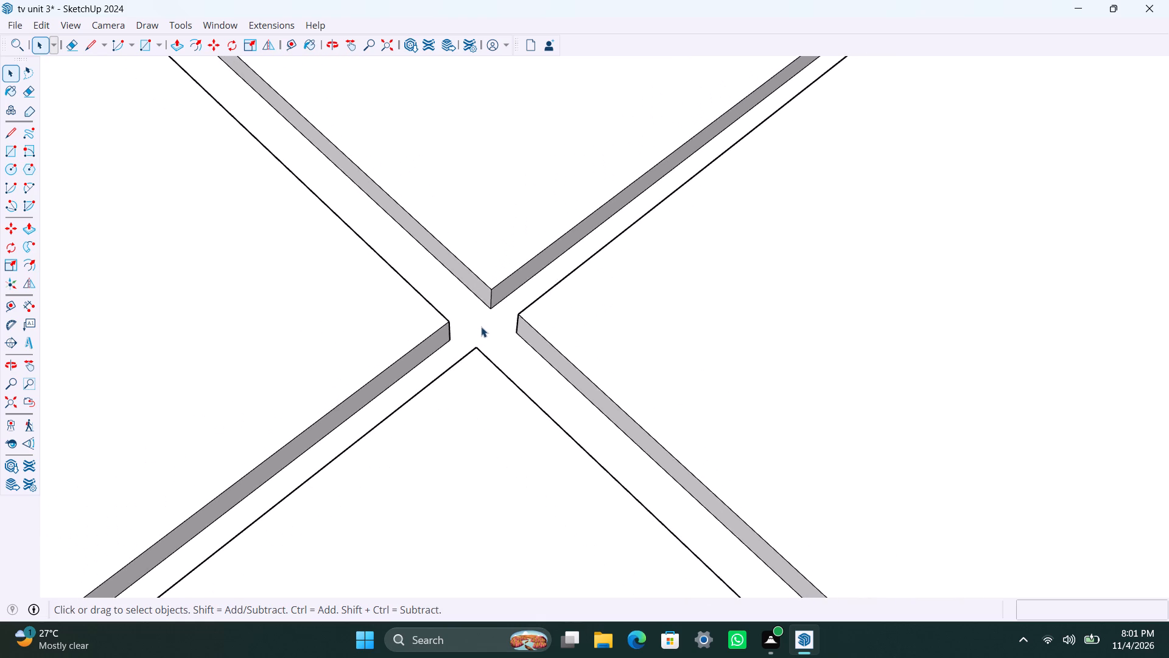
{"action": "scroll", "coordinate": [481, 327], "scroll_direction": "down", "scroll_amount": 18}
{"action": "middle_click_drag", "start_coordinate": [407, 389], "coordinate": [662, 209]}
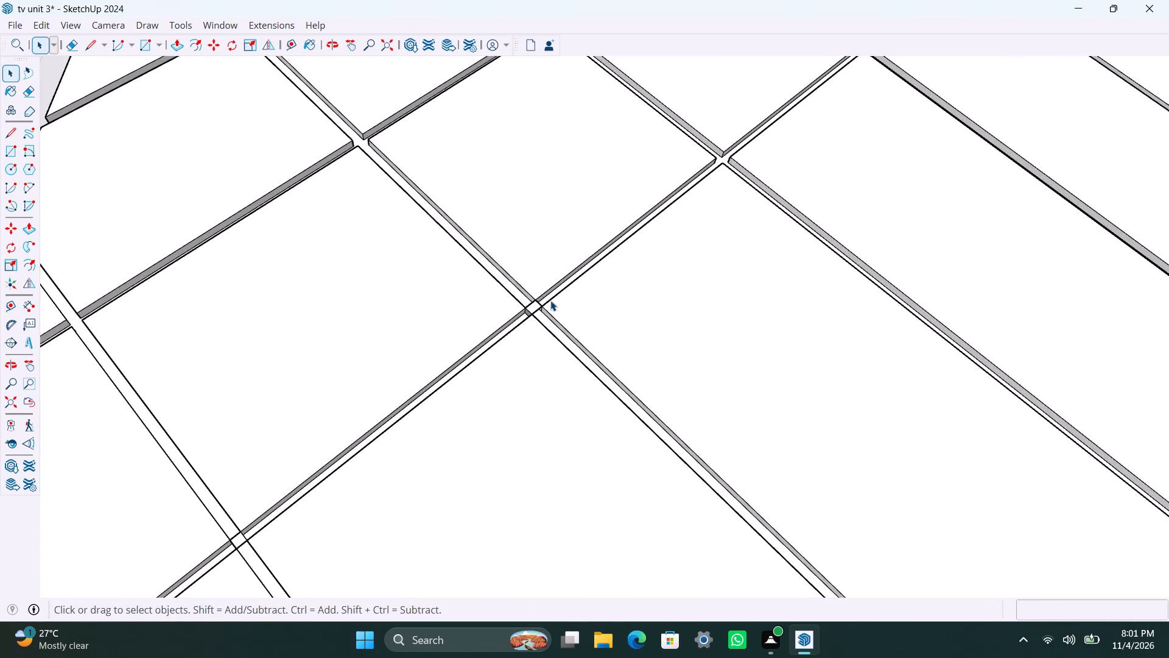
{"action": "scroll", "coordinate": [550, 300], "scroll_direction": "up", "scroll_amount": 20}
{"action": "scroll", "coordinate": [550, 300], "scroll_direction": "up", "scroll_amount": 3}
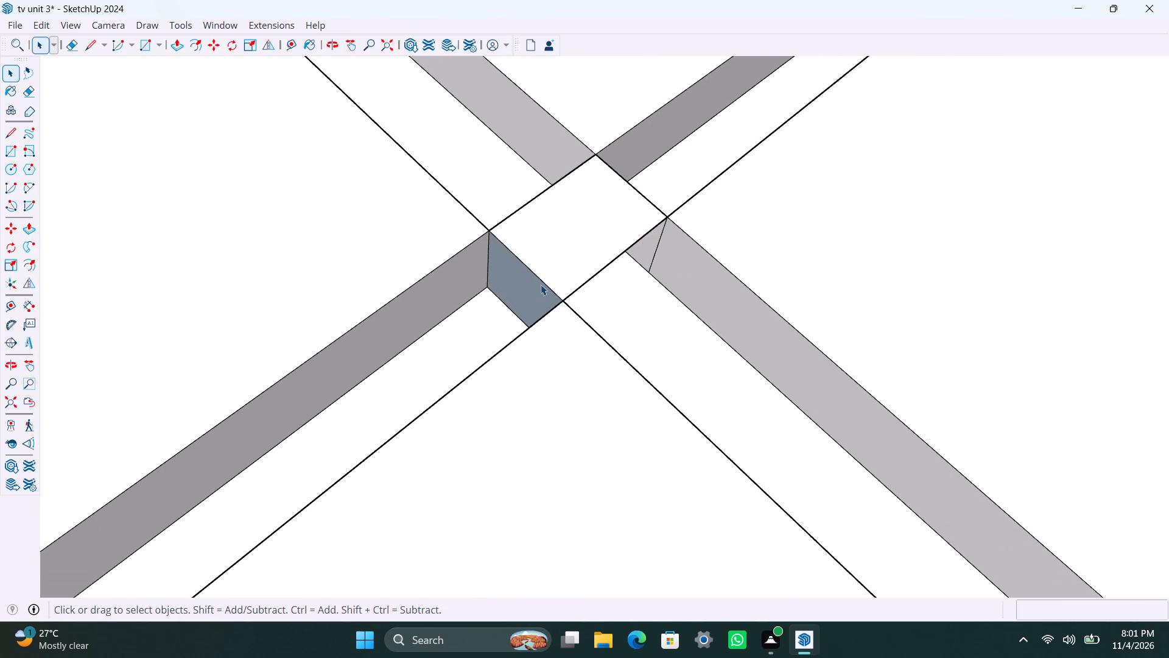
{"action": "left_click", "coordinate": [541, 285]}
{"action": "key", "text": "BackSpace"}
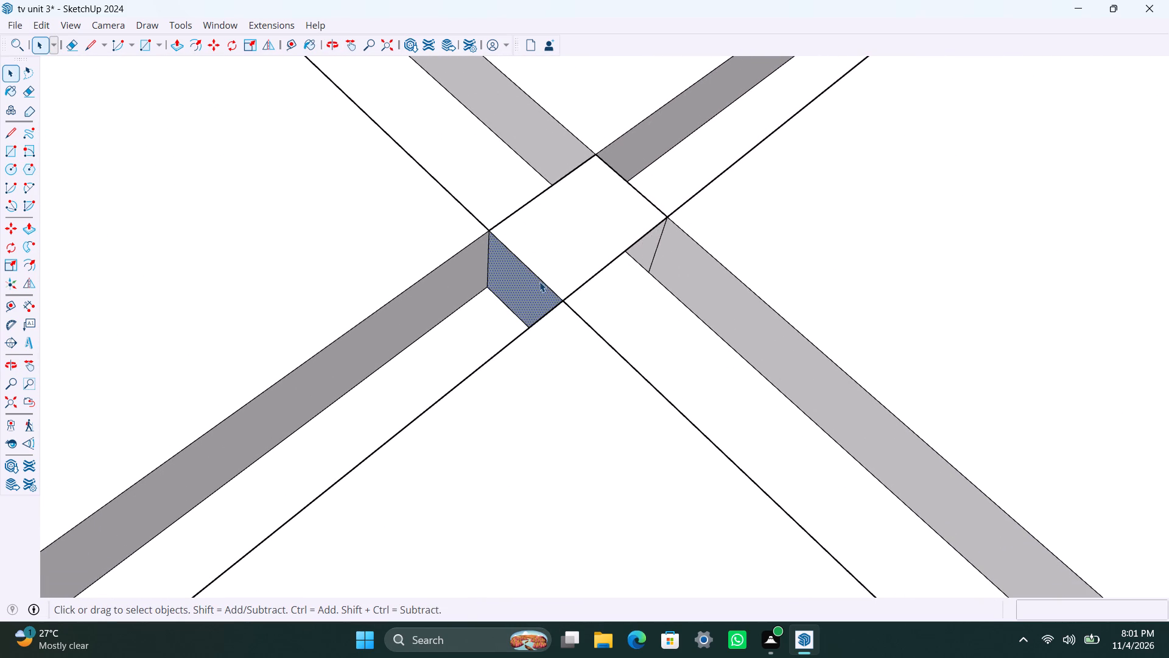
{"action": "key", "text": "Delete"}
{"action": "left_click", "coordinate": [534, 278]}
{"action": "key", "text": "Delete"}
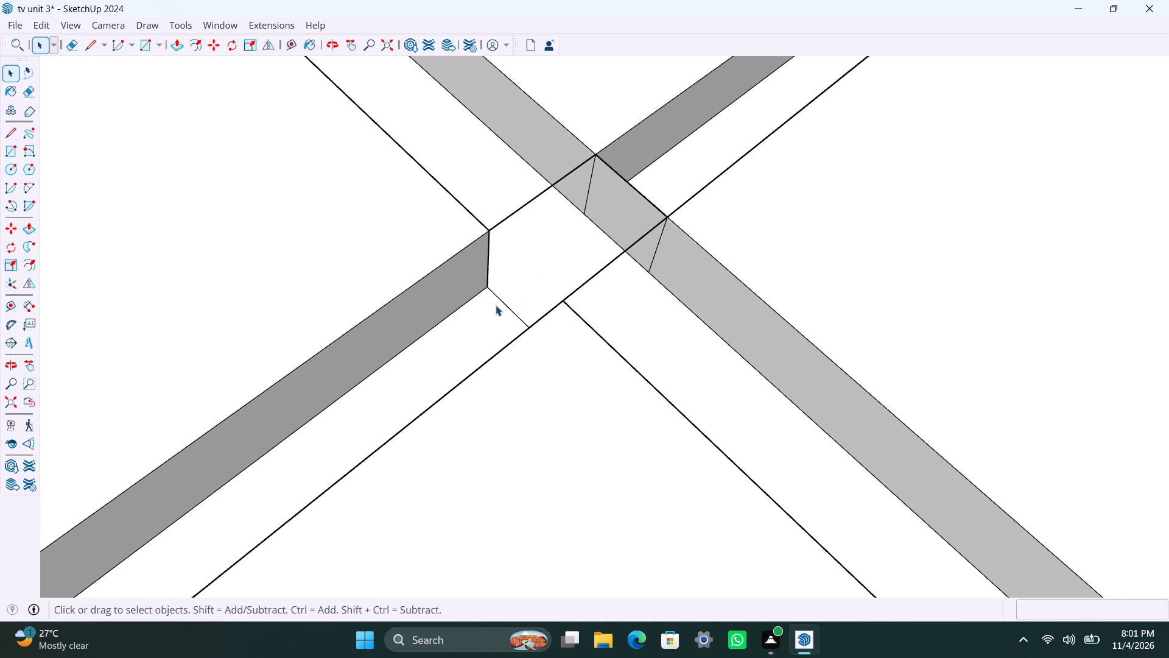
{"action": "left_click", "coordinate": [500, 300]}
{"action": "key", "text": "Delete"}
Delete the edge across the descending groove's upper side, plus the top and floor edges blocking the ascending groove's upper side.
{"action": "left_click", "coordinate": [514, 210]}
{"action": "key", "text": "Delete"}
{"action": "left_click", "coordinate": [618, 175]}
{"action": "key", "text": "Delete"}
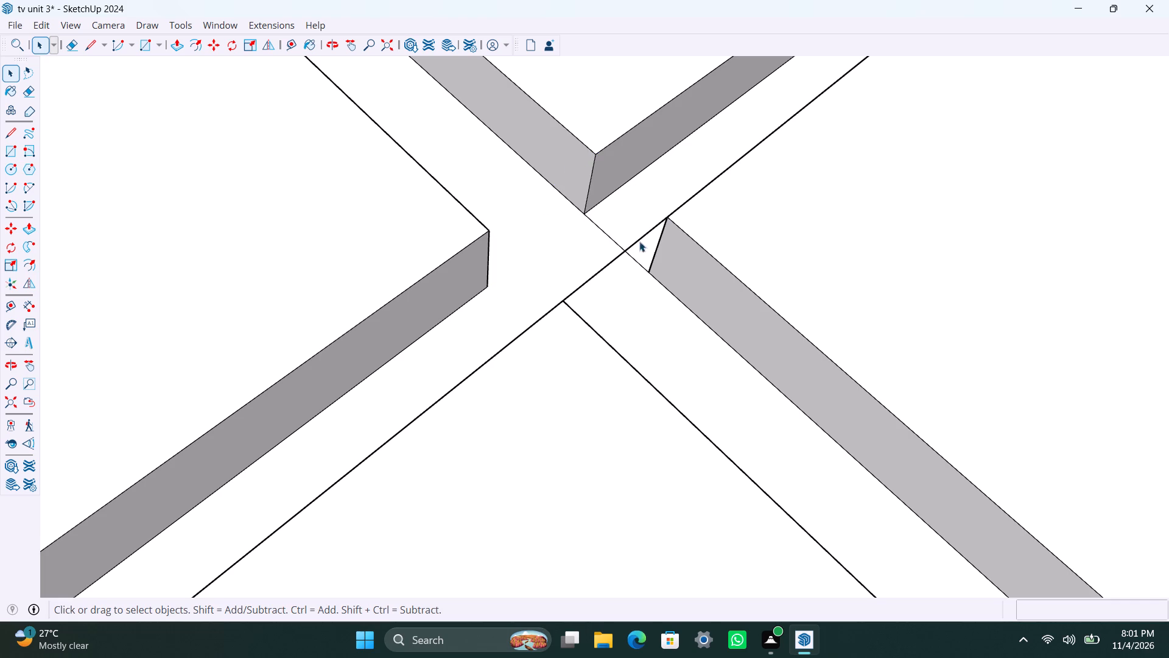
{"action": "left_click", "coordinate": [627, 255]}
{"action": "key", "text": "Delete"}
Delete the remaining edge pieces crossing the descending groove's lower side at the same crossing.
{"action": "left_click", "coordinate": [614, 255]}
{"action": "left_click", "coordinate": [614, 258]}
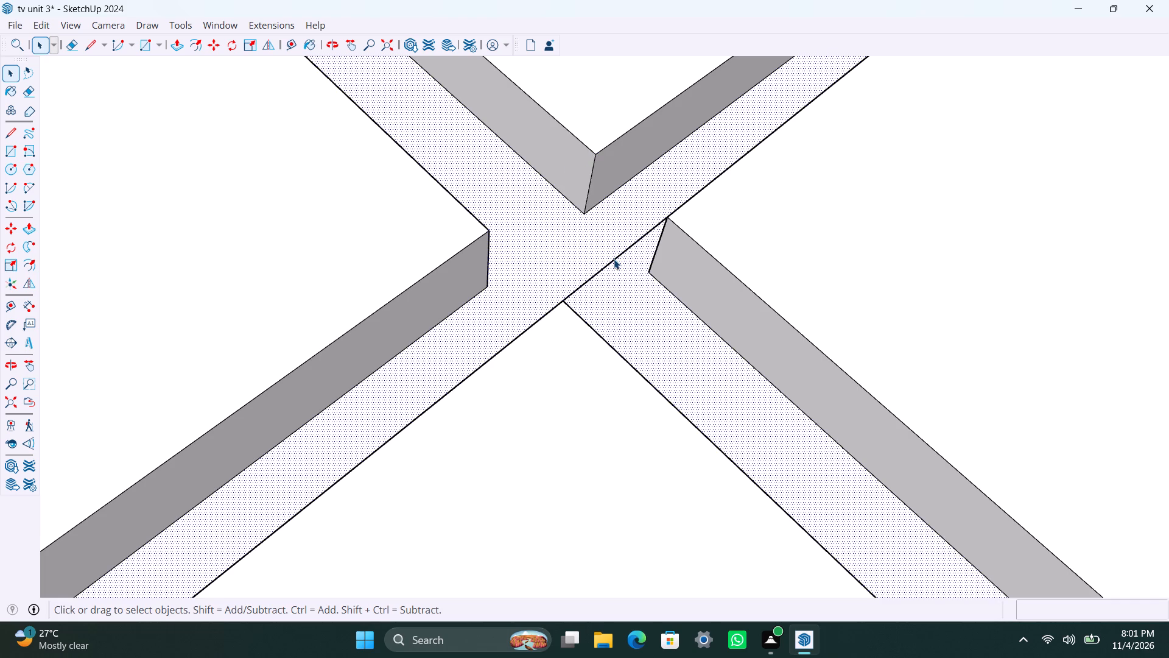
{"action": "key", "text": "Delete"}
{"action": "left_click", "coordinate": [584, 280]}
{"action": "left_click", "coordinate": [581, 290]}
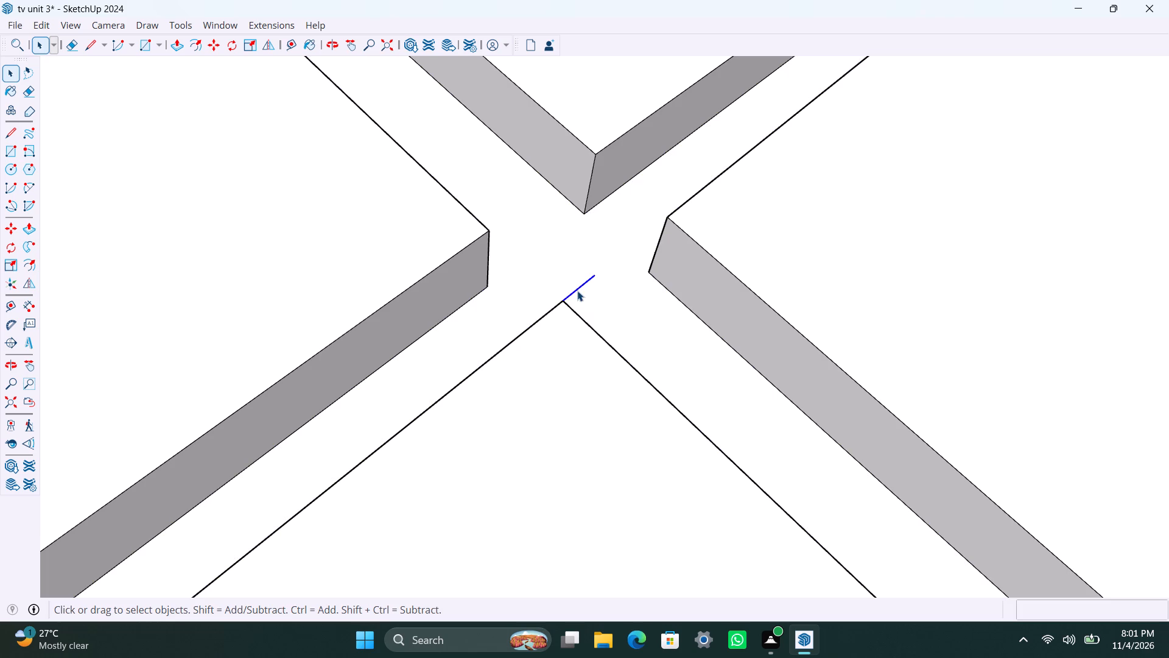
{"action": "key", "text": "Delete"}
At the next crossing down the ascending groove, delete the top and floor edges of the wall blocking its lower side.
{"action": "scroll", "coordinate": [488, 342], "scroll_direction": "down", "scroll_amount": 20}
{"action": "scroll", "coordinate": [488, 342], "scroll_direction": "down", "scroll_amount": 10}
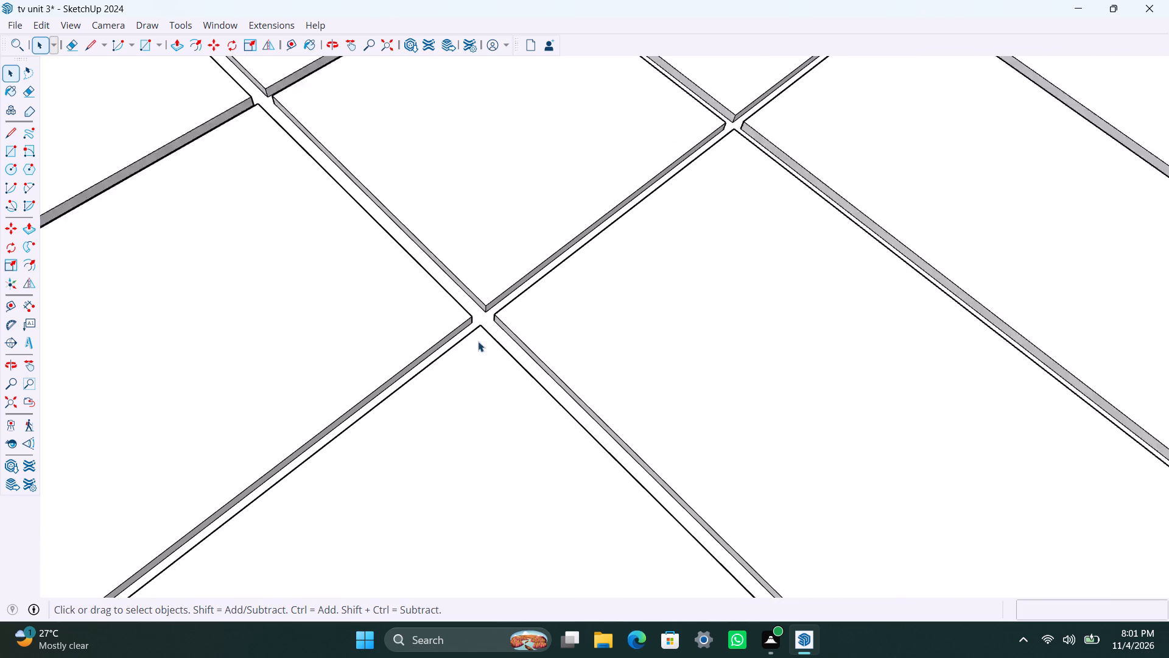
{"action": "middle_click_drag", "start_coordinate": [429, 387], "coordinate": [774, 175], "text": "shift"}
{"action": "scroll", "coordinate": [575, 317], "scroll_direction": "up", "scroll_amount": 8}
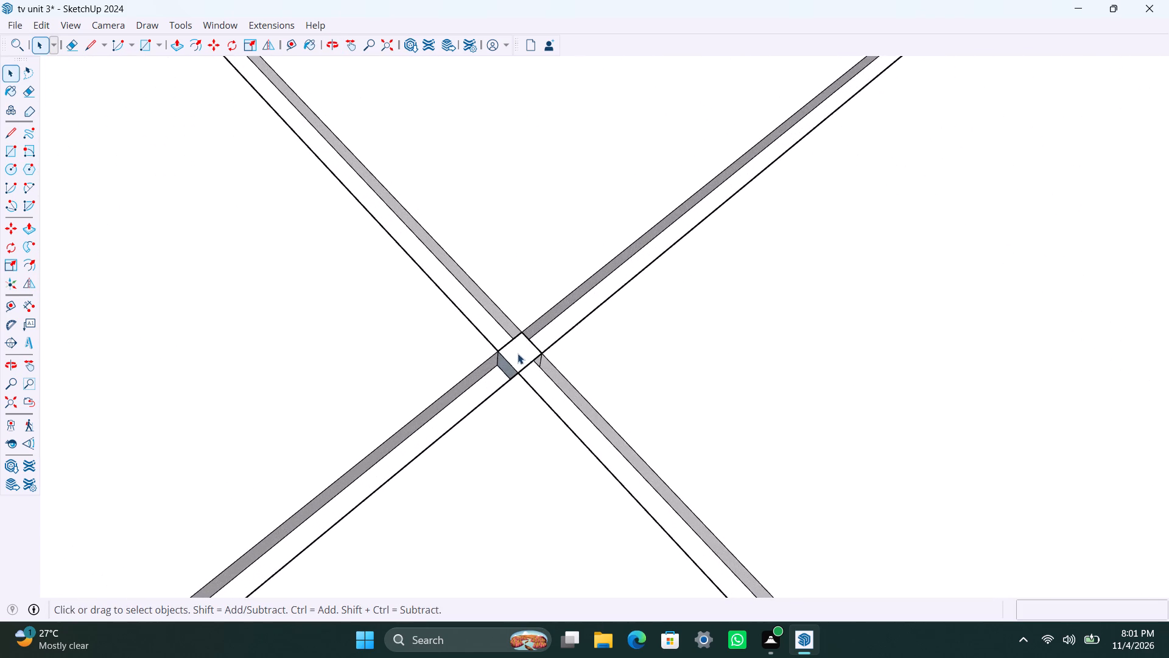
{"action": "scroll", "coordinate": [518, 353], "scroll_direction": "up", "scroll_amount": 6}
{"action": "left_click", "coordinate": [504, 366]}
{"action": "left_click", "coordinate": [499, 372]}
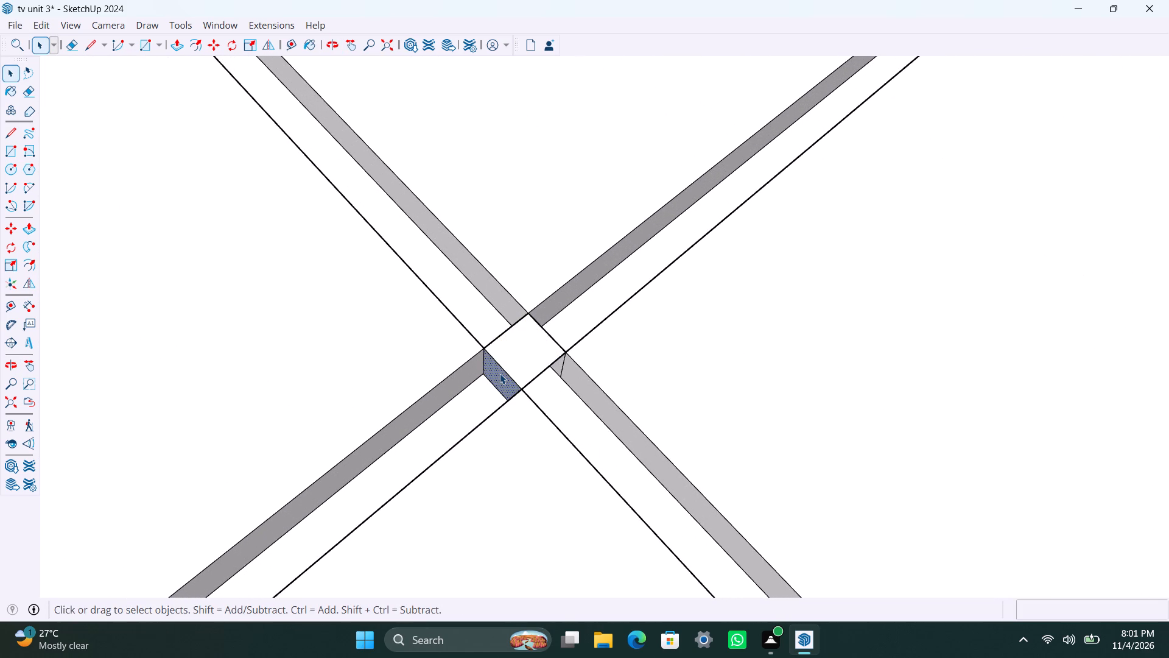
{"action": "left_click", "coordinate": [505, 367]}
{"action": "key", "text": "Delete"}
{"action": "left_click", "coordinate": [494, 386]}
{"action": "key", "text": "Delete"}
Select the leftover edge crossing the descending groove's upper side at this crossing.
{"action": "left_click", "coordinate": [494, 336]}
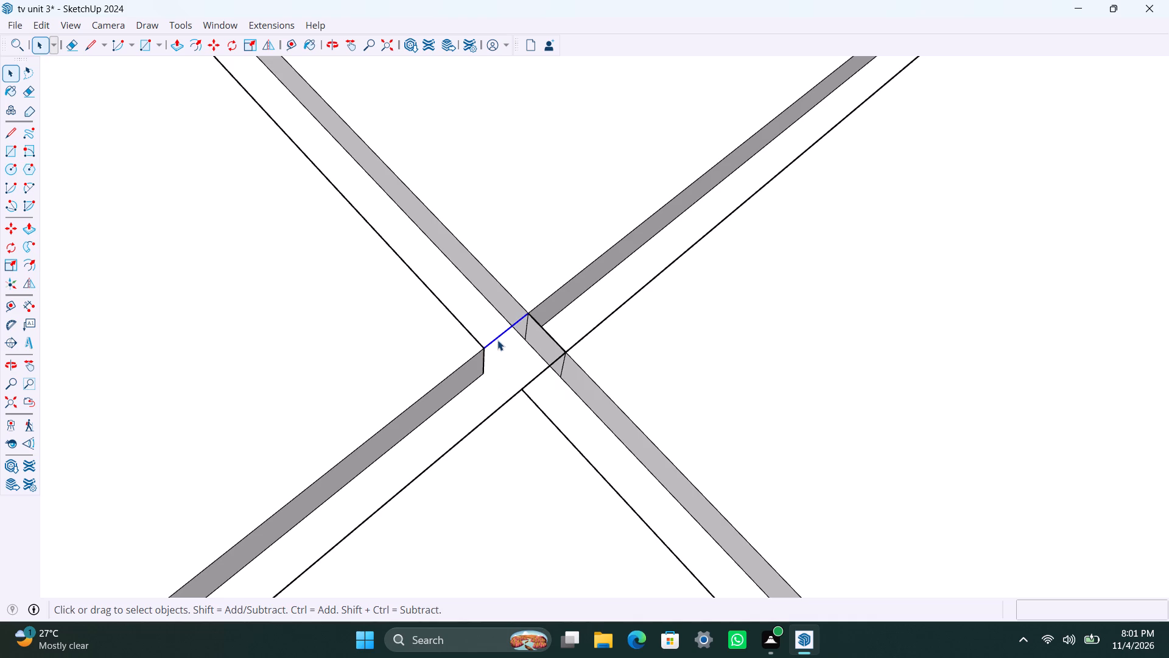
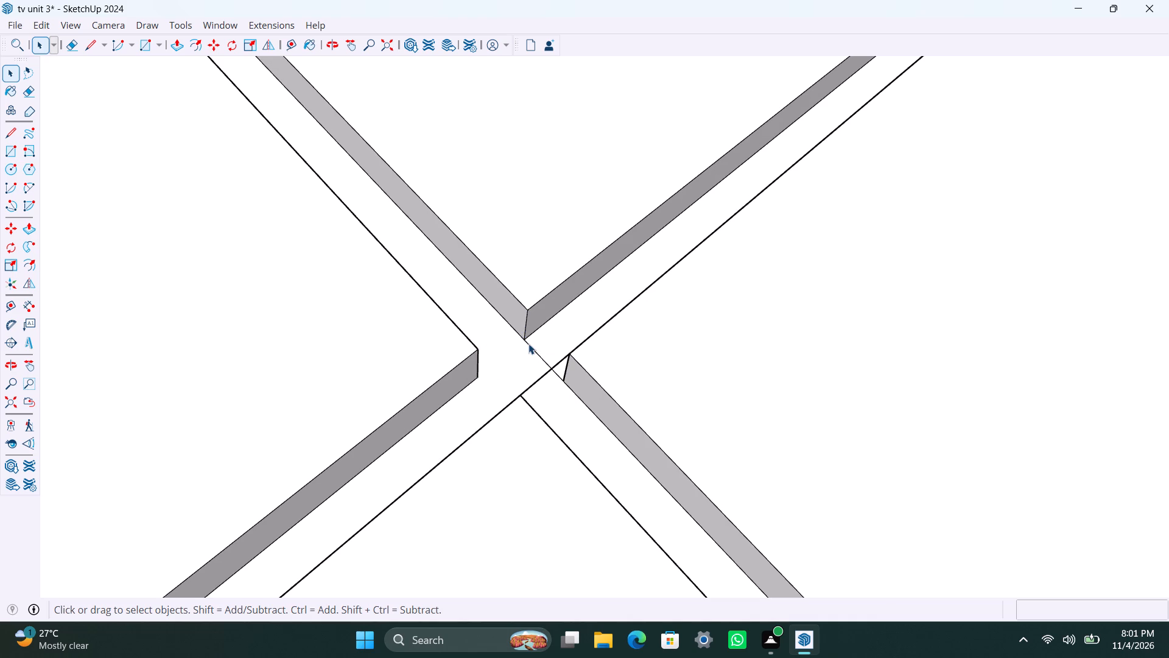
Delete the leftover floor edge that runs across the ascending groove in line with the descending groove's upper side at this crossing.
{"action": "left_click", "coordinate": [528, 344]}
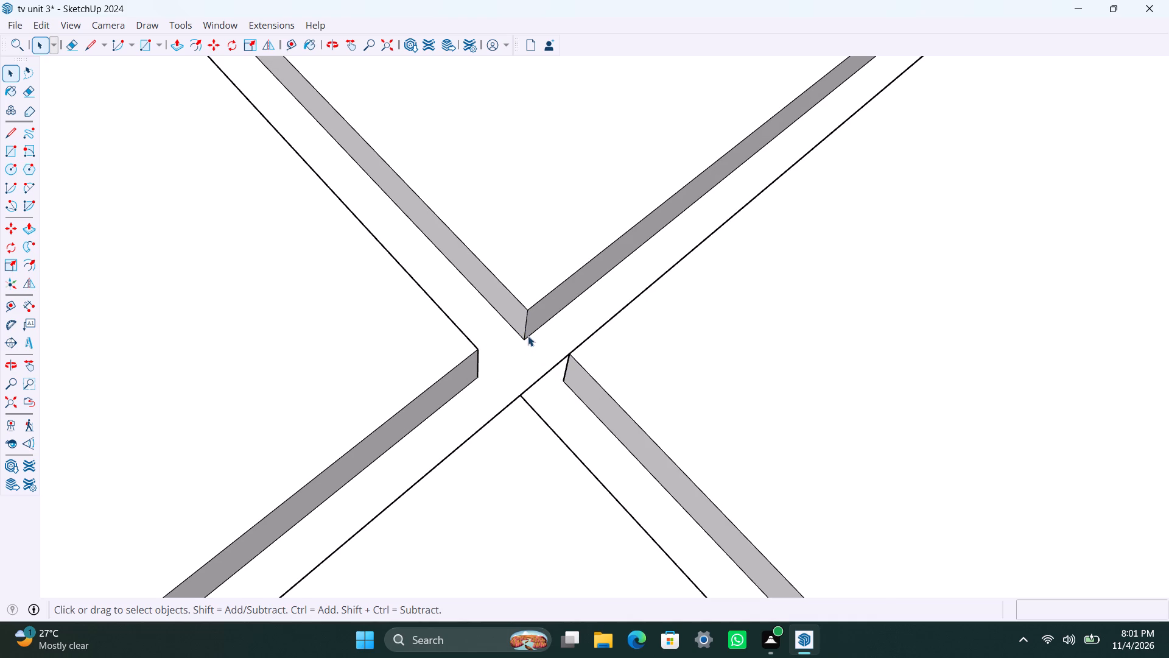
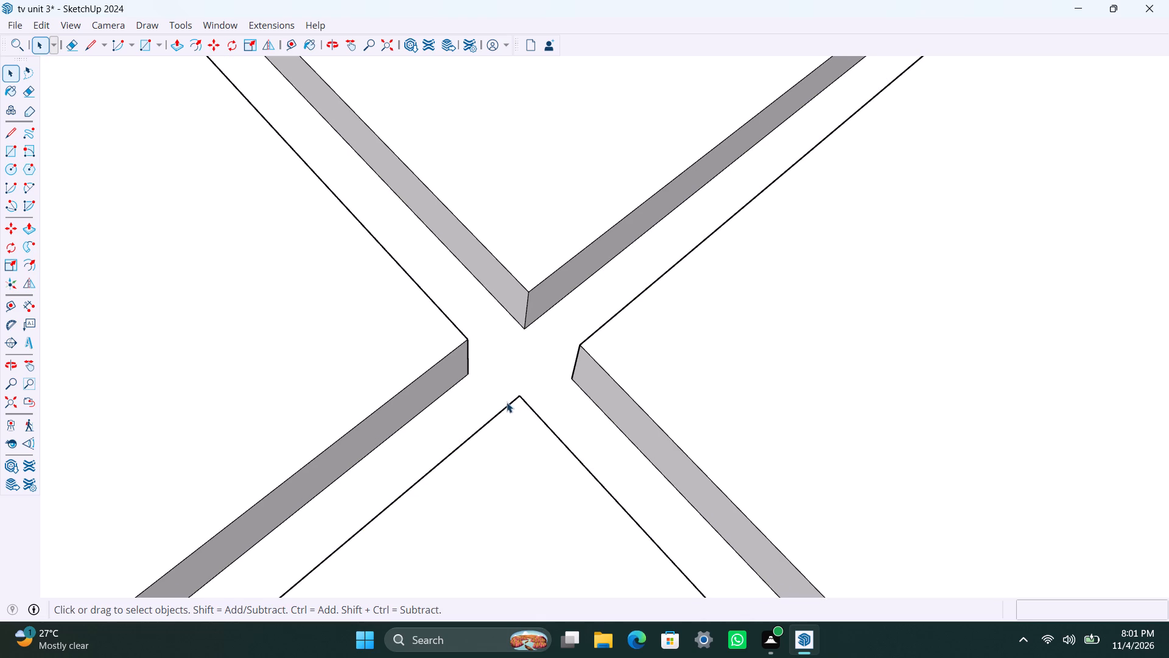
Delete the square cover face and the two wall faces blocking the ascending groove at the next uncleaned crossing near the panel's side edge.
{"action": "scroll", "coordinate": [505, 405], "scroll_direction": "down", "scroll_amount": 20}
{"action": "scroll", "coordinate": [505, 405], "scroll_direction": "down", "scroll_amount": 16}
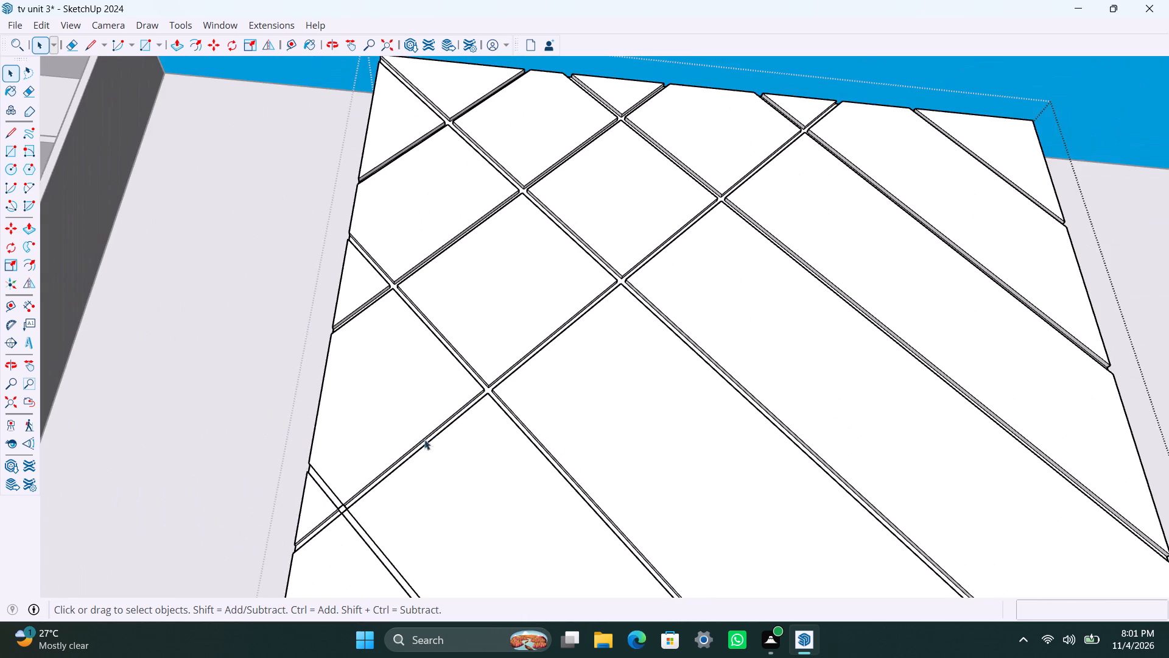
{"action": "middle_click_drag", "start_coordinate": [404, 455], "coordinate": [546, 299], "text": "shift"}
{"action": "scroll", "coordinate": [452, 399], "scroll_direction": "up", "scroll_amount": 19}
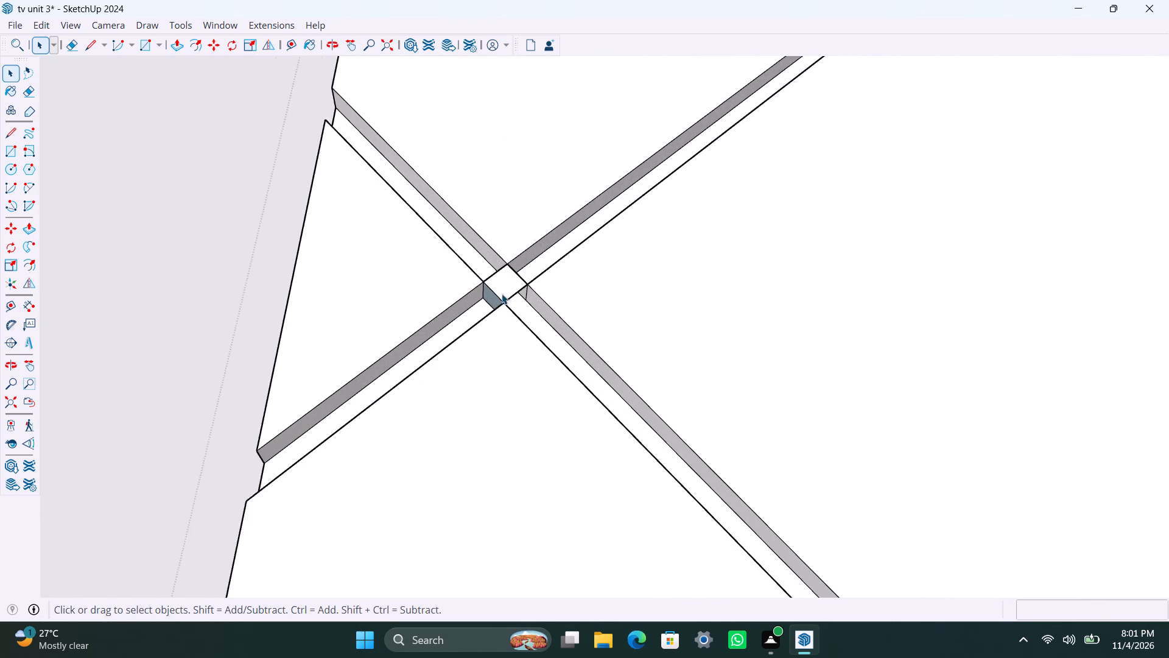
{"action": "scroll", "coordinate": [502, 294], "scroll_direction": "up", "scroll_amount": 7}
{"action": "left_click", "coordinate": [479, 238]}
{"action": "left_click", "coordinate": [489, 255]}
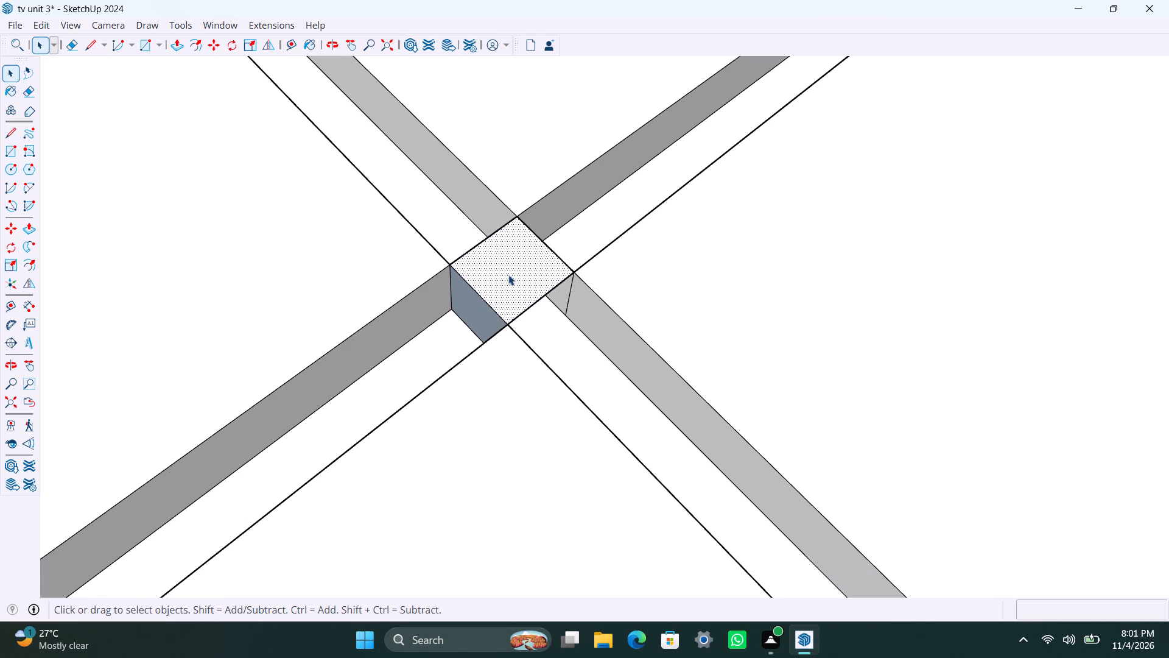
{"action": "key", "text": "Delete"}
{"action": "left_click", "coordinate": [552, 266]}
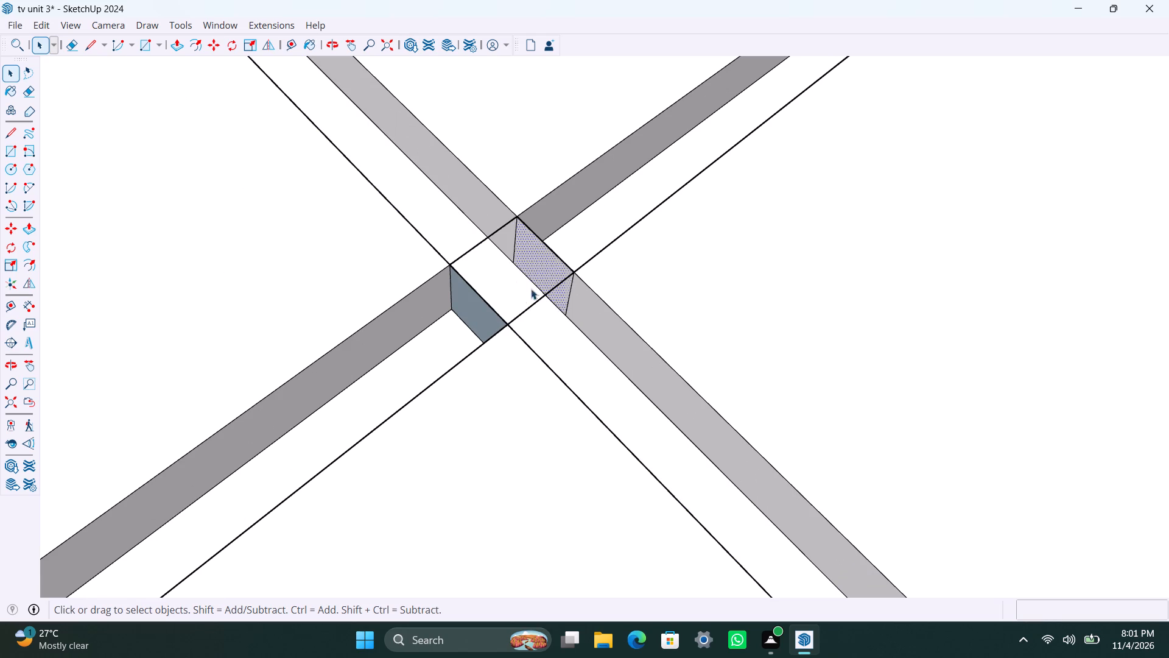
{"action": "key", "text": "Delete"}
{"action": "left_click", "coordinate": [468, 320]}
{"action": "key", "text": "Delete"}
Delete the four leftover rim edges and two floor edges spanning the grooves at this crossing, so both grooves run through openly.
{"action": "left_click", "coordinate": [477, 245]}
{"action": "key", "text": "Delete"}
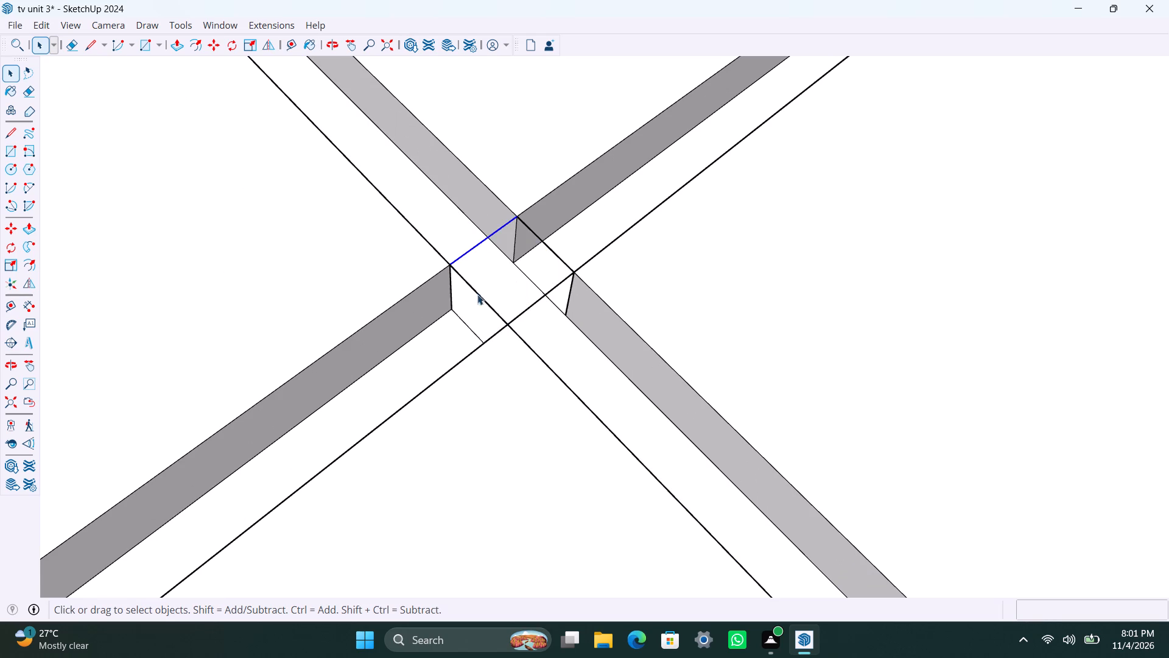
{"action": "left_click", "coordinate": [465, 328]}
{"action": "key", "text": "Delete"}
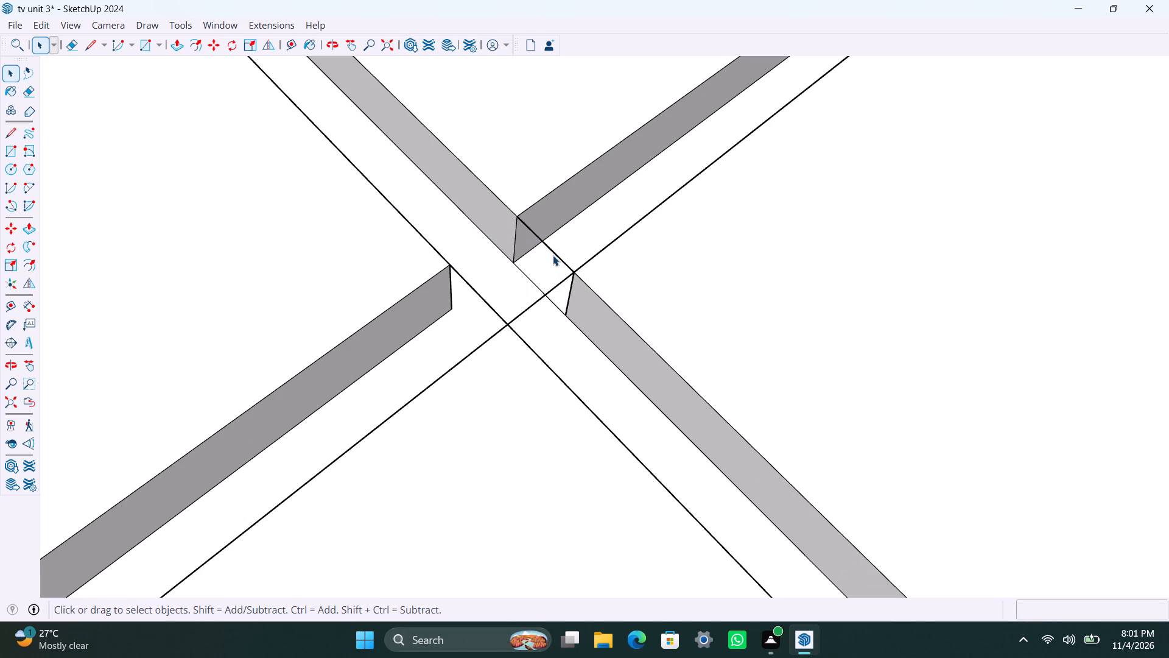
{"action": "left_click", "coordinate": [553, 255]}
{"action": "key", "text": "Delete"}
{"action": "left_click", "coordinate": [544, 289]}
{"action": "key", "text": "Delete"}
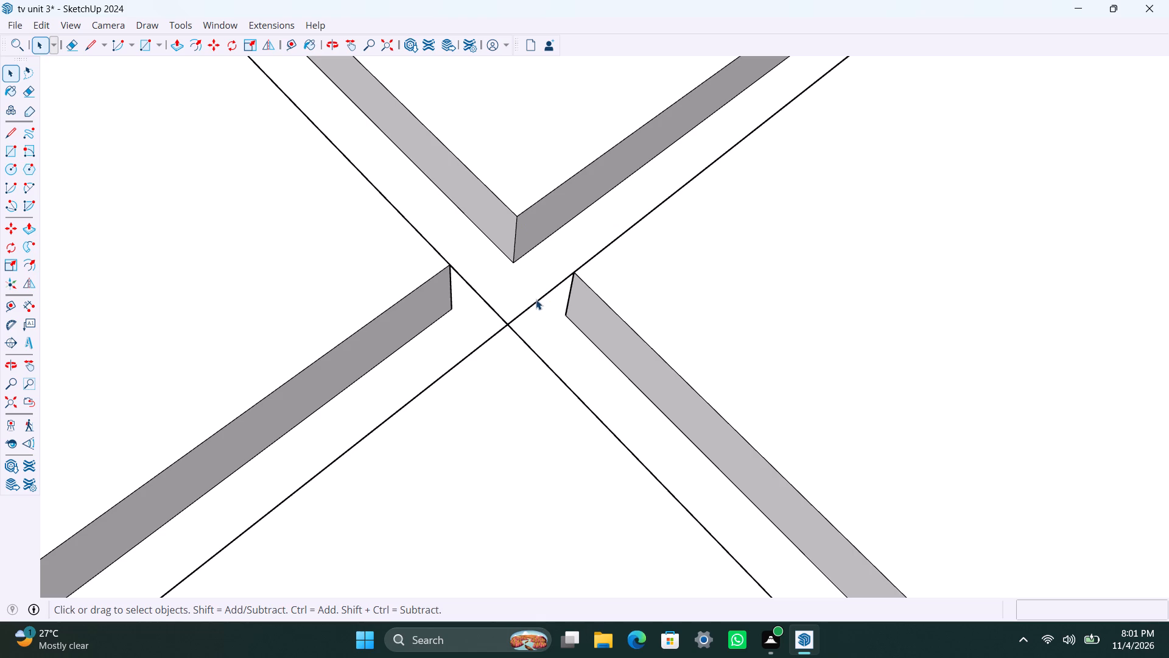
{"action": "left_click", "coordinate": [536, 299]}
{"action": "left_click", "coordinate": [513, 317]}
{"action": "key", "text": "Delete"}
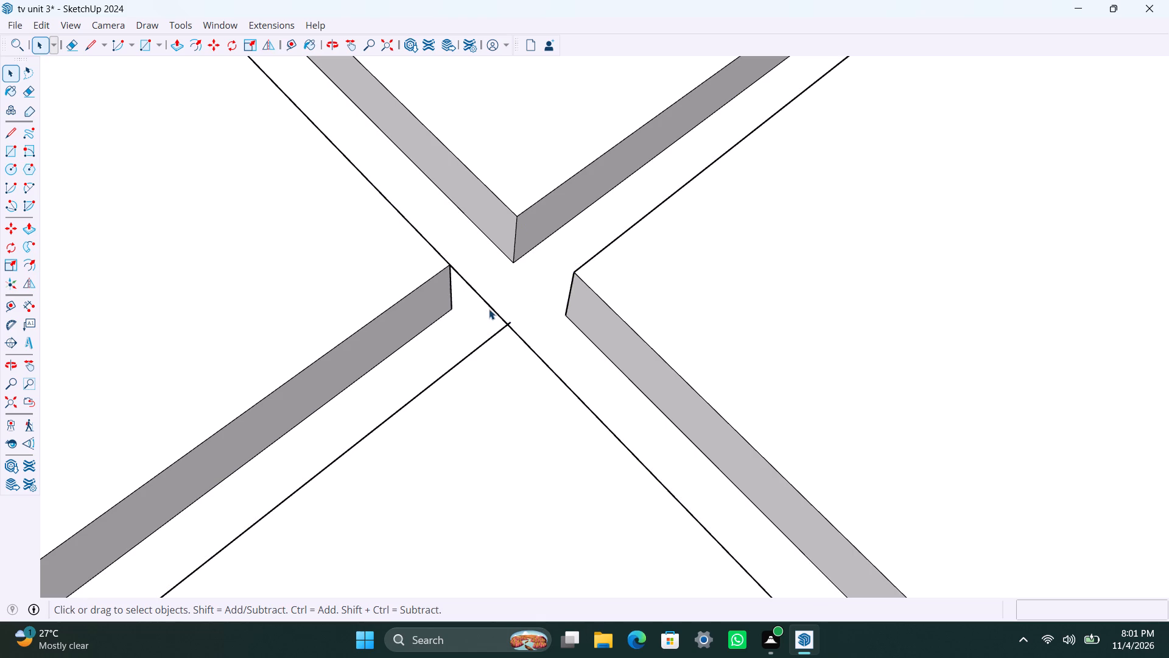
{"action": "left_click", "coordinate": [489, 305]}
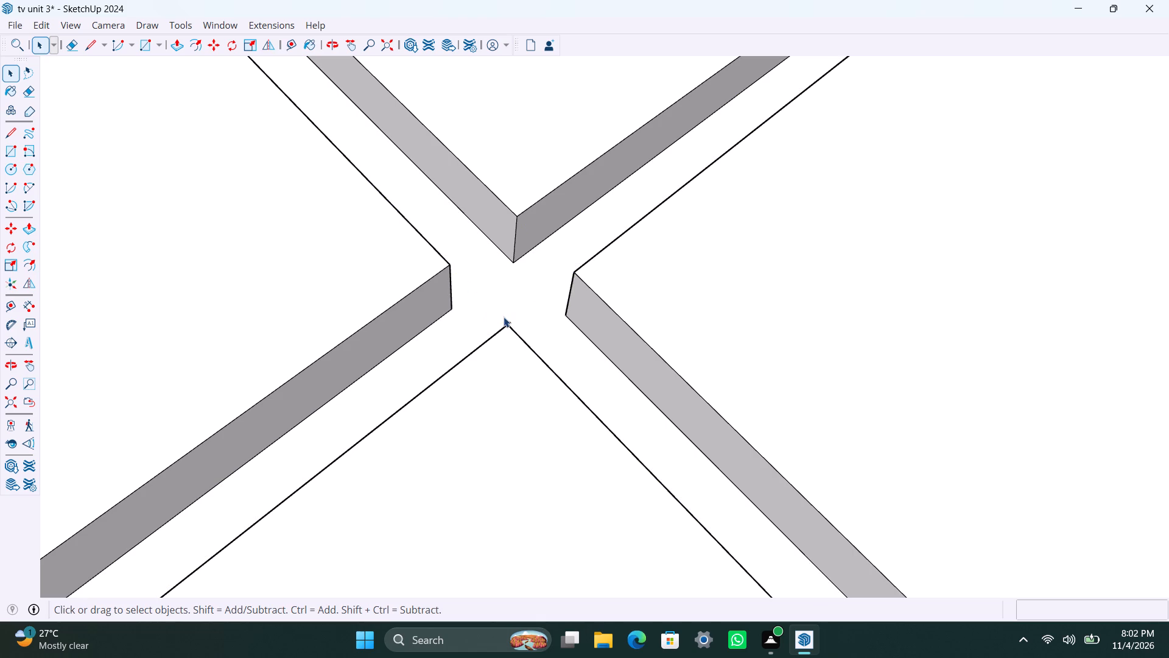
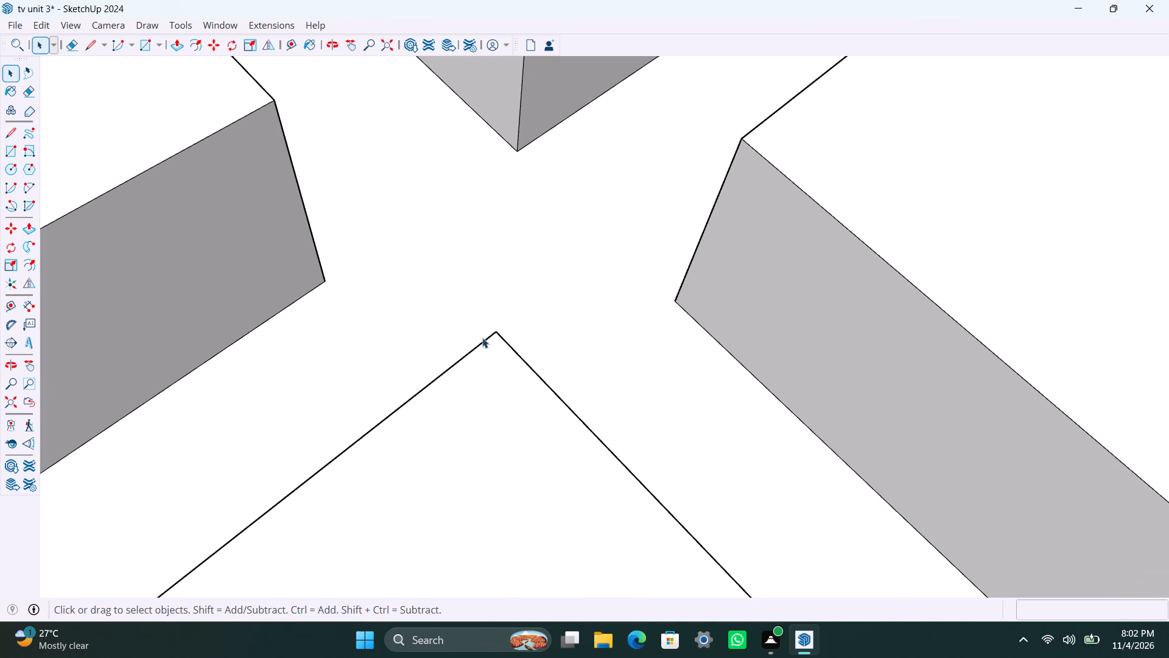
Save the model with the cleaned groove crossings.
{"action": "scroll", "coordinate": [400, 374], "scroll_direction": "down", "scroll_amount": 20}
{"action": "scroll", "coordinate": [400, 374], "scroll_direction": "down", "scroll_amount": 13}
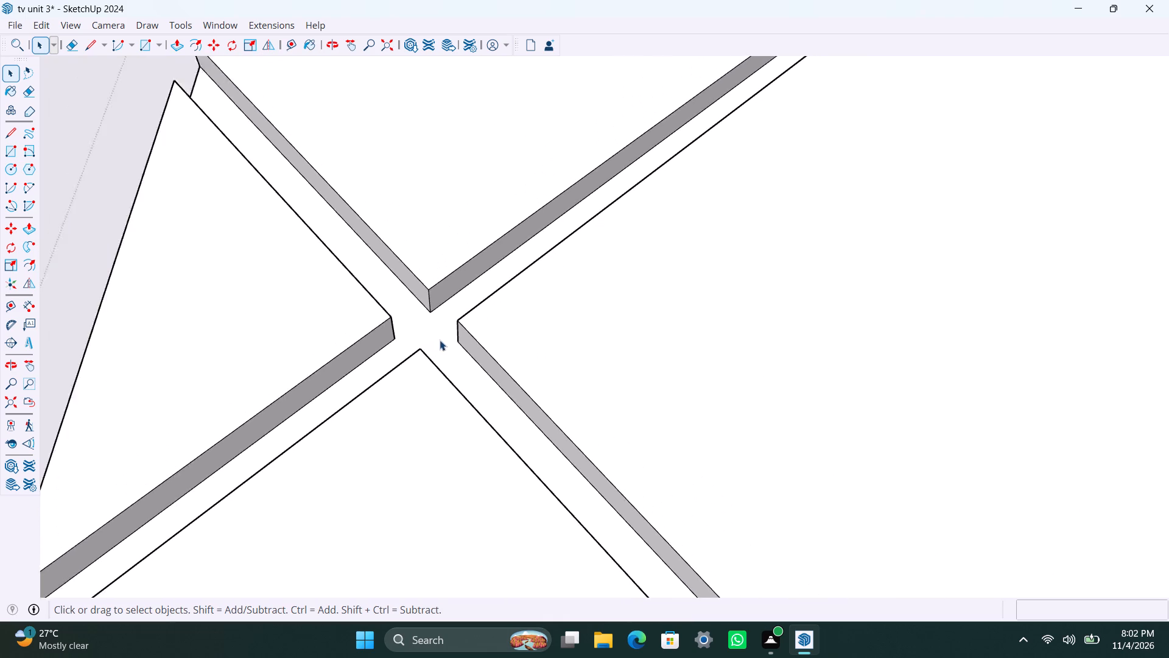
{"action": "scroll", "coordinate": [440, 340], "scroll_direction": "down", "scroll_amount": 11}
{"action": "key", "text": "ctrl+s"}
{"action": "scroll", "coordinate": [485, 331], "scroll_direction": "down", "scroll_amount": 2}
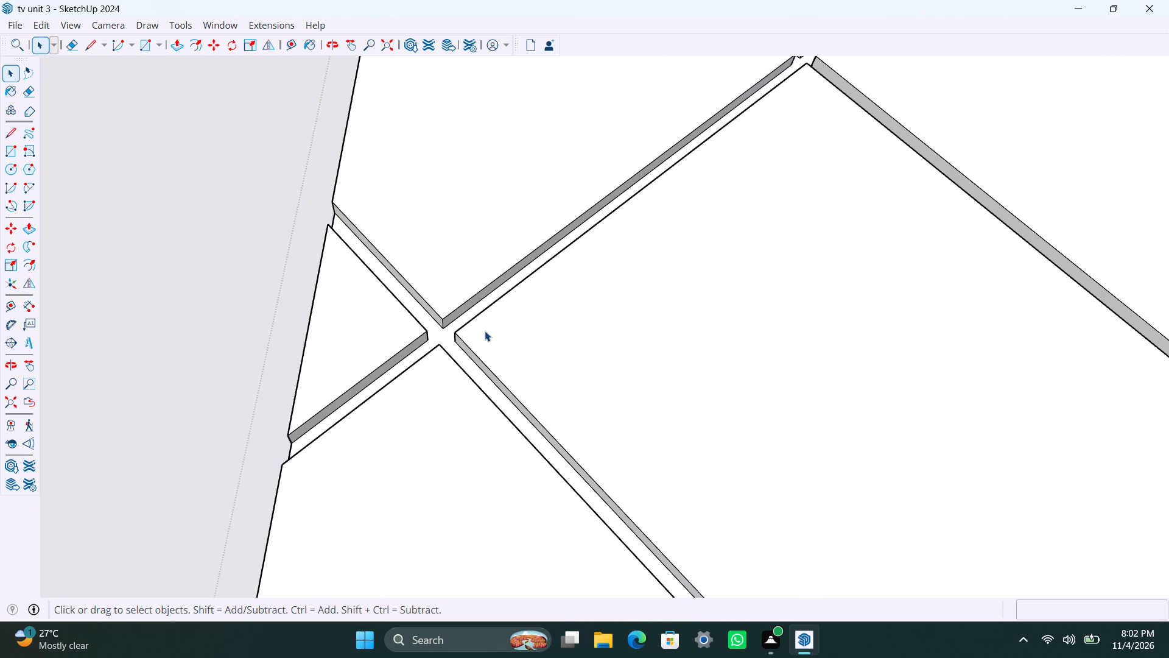
{"action": "scroll", "coordinate": [485, 331], "scroll_direction": "down", "scroll_amount": 20}
{"action": "scroll", "coordinate": [485, 331], "scroll_direction": "down", "scroll_amount": 9}
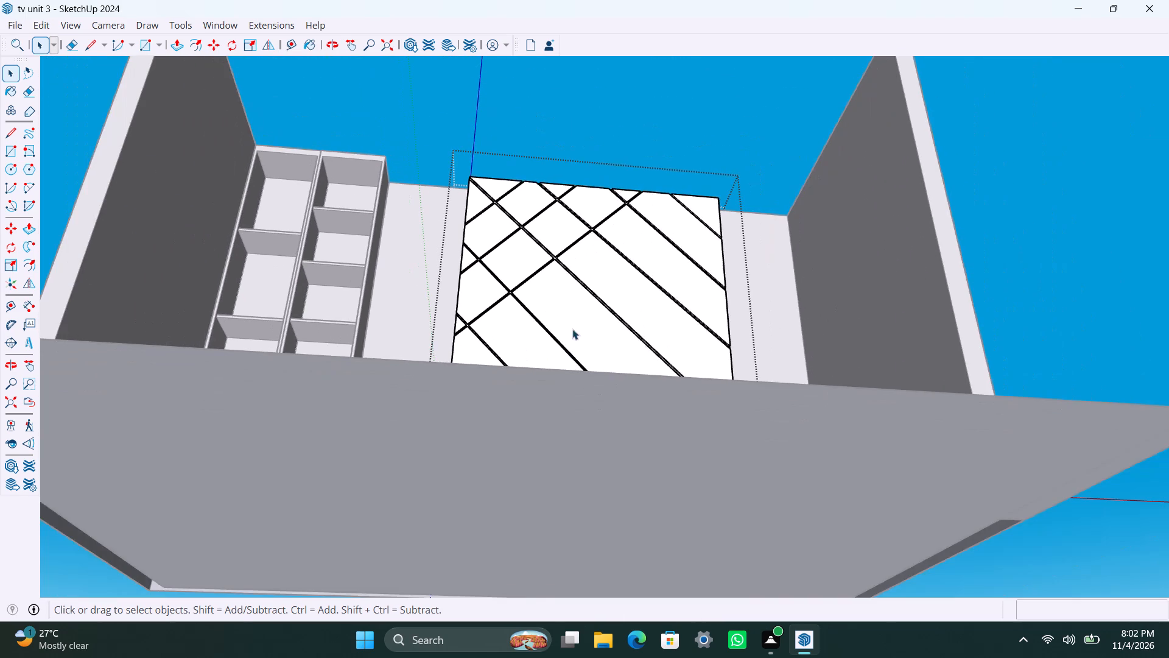
{"action": "middle_click_drag", "start_coordinate": [572, 329], "coordinate": [468, 584]}
{"action": "scroll", "coordinate": [490, 388], "scroll_direction": "up", "scroll_amount": 4}
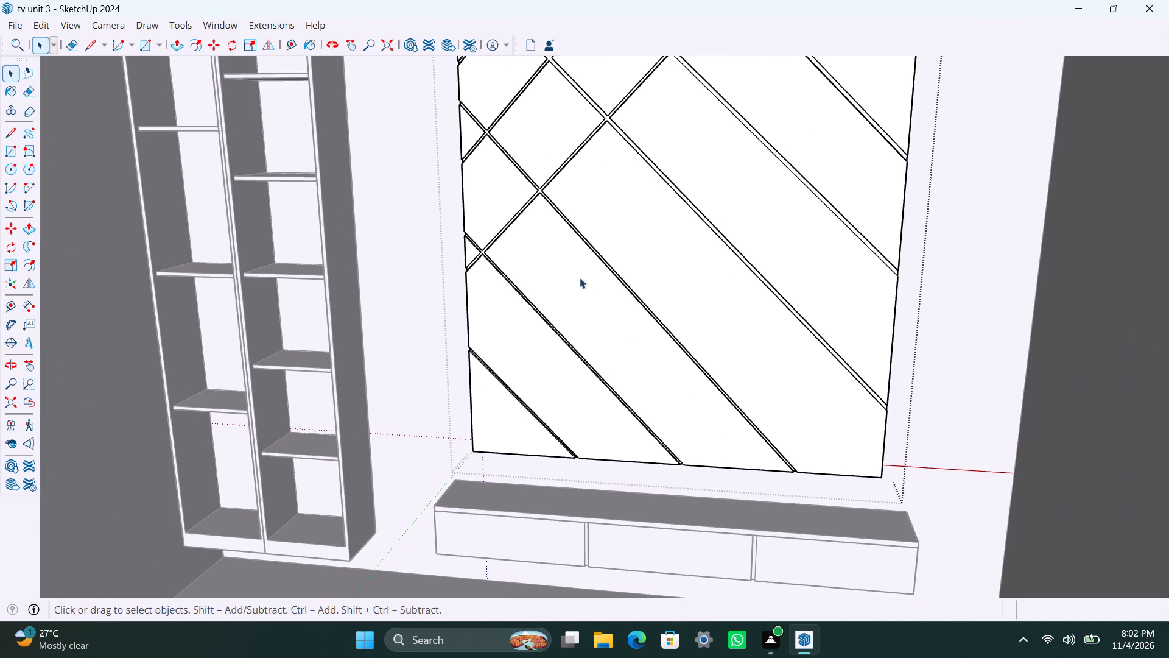
{"action": "scroll", "coordinate": [578, 277], "scroll_direction": "down", "scroll_amount": 2}
{"action": "middle_click_drag", "start_coordinate": [545, 281], "coordinate": [491, 383]}
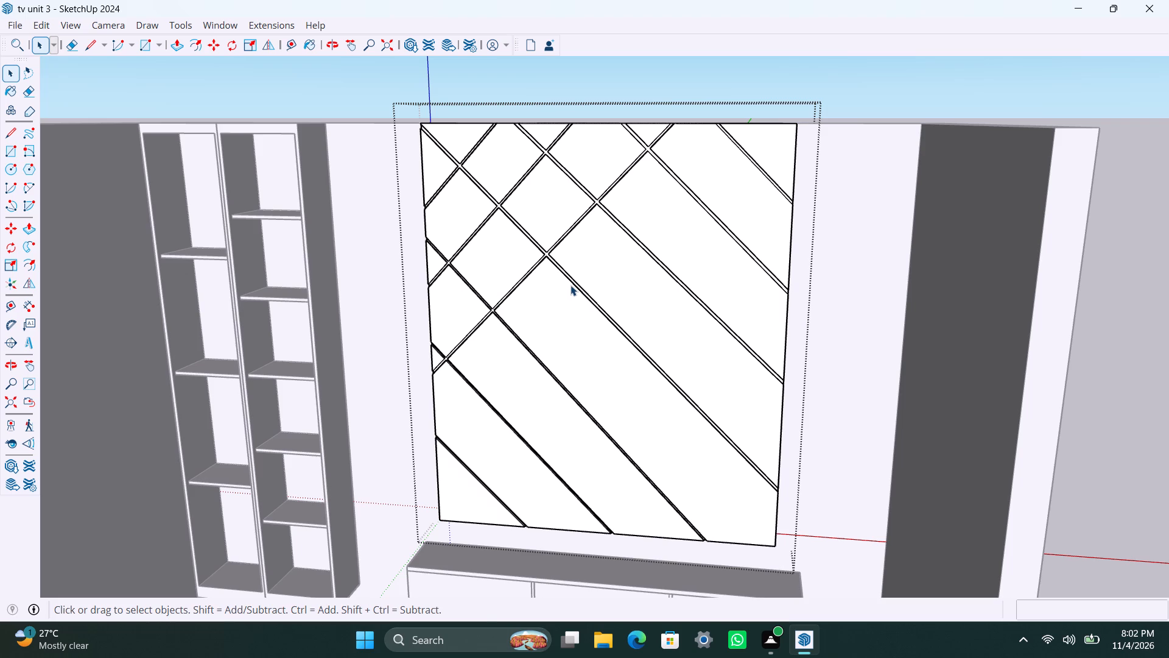
{"action": "key", "text": "ctrl+s"}
Draw a diagonal line about 9' 1 3/4" long from the panel's upper corner down to the opposite side edge, below the lowest groove.
{"action": "scroll", "coordinate": [527, 356], "scroll_direction": "up", "scroll_amount": 2}
{"action": "scroll", "coordinate": [454, 366], "scroll_direction": "up", "scroll_amount": 3}
{"action": "scroll", "coordinate": [408, 391], "scroll_direction": "up", "scroll_amount": 3}
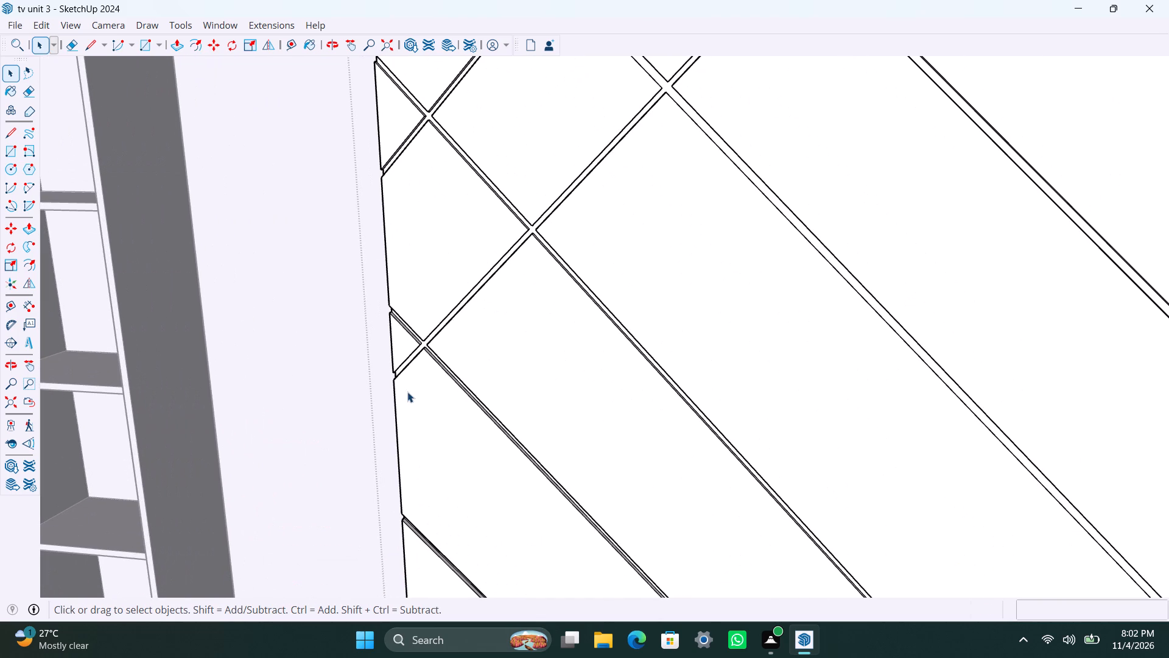
{"action": "key", "text": "l"}
{"action": "scroll", "coordinate": [411, 429], "scroll_direction": "down", "scroll_amount": 17}
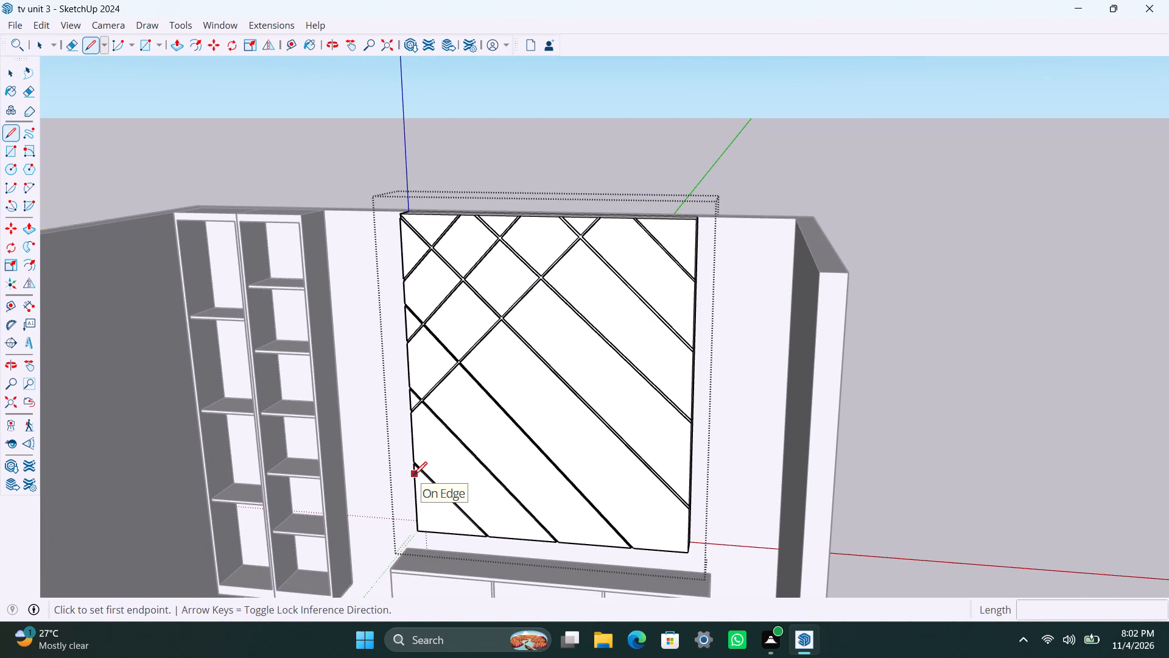
{"action": "left_click", "coordinate": [413, 475]}
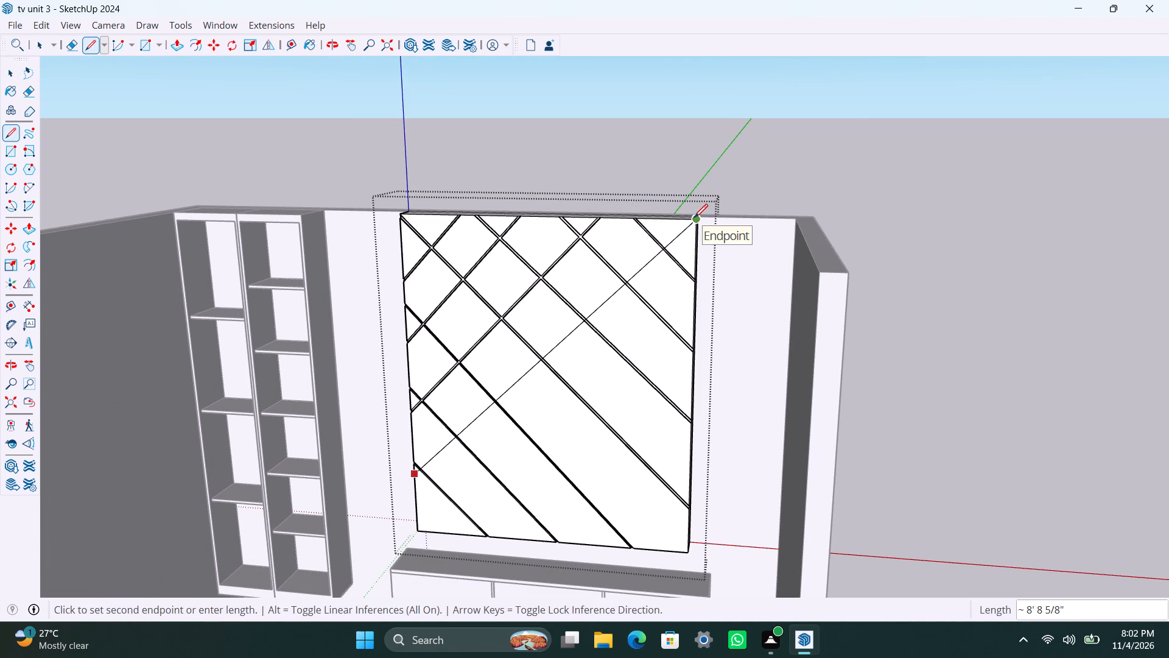
{"action": "key", "text": "Escape"}
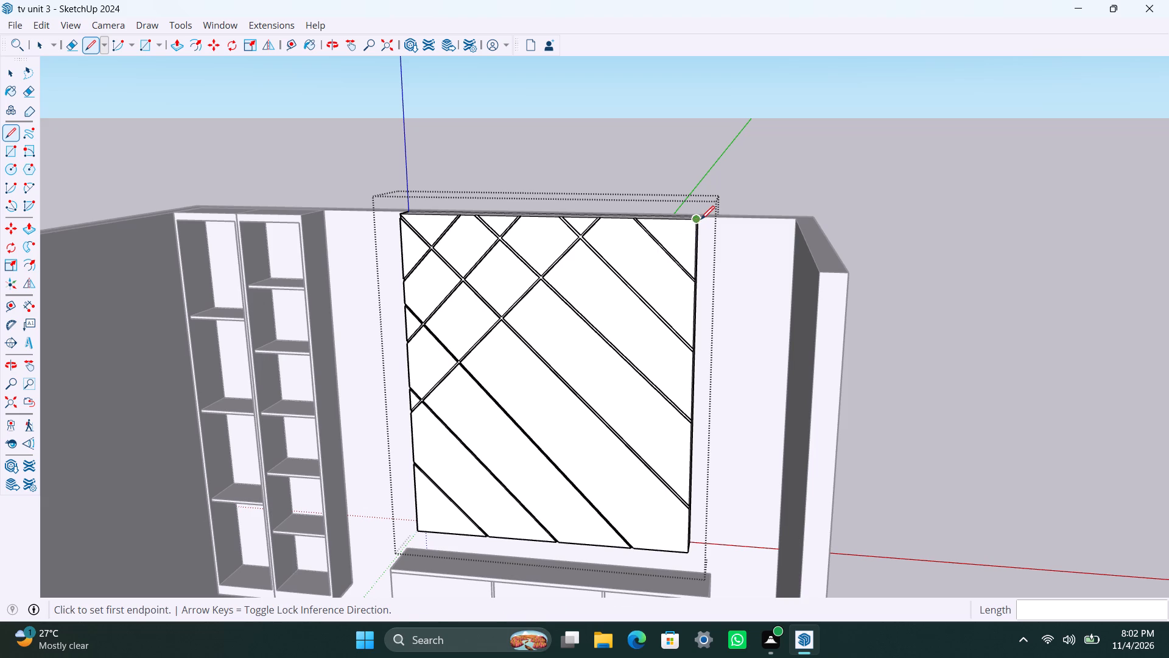
{"action": "left_click", "coordinate": [701, 218]}
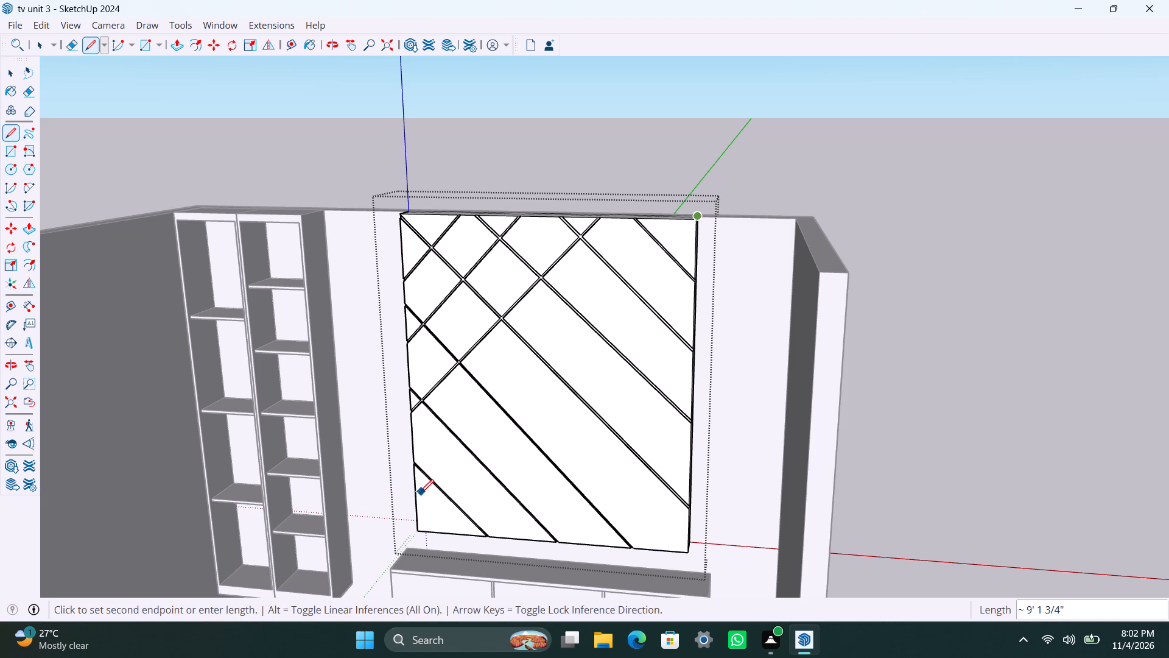
{"action": "left_click", "coordinate": [418, 494]}
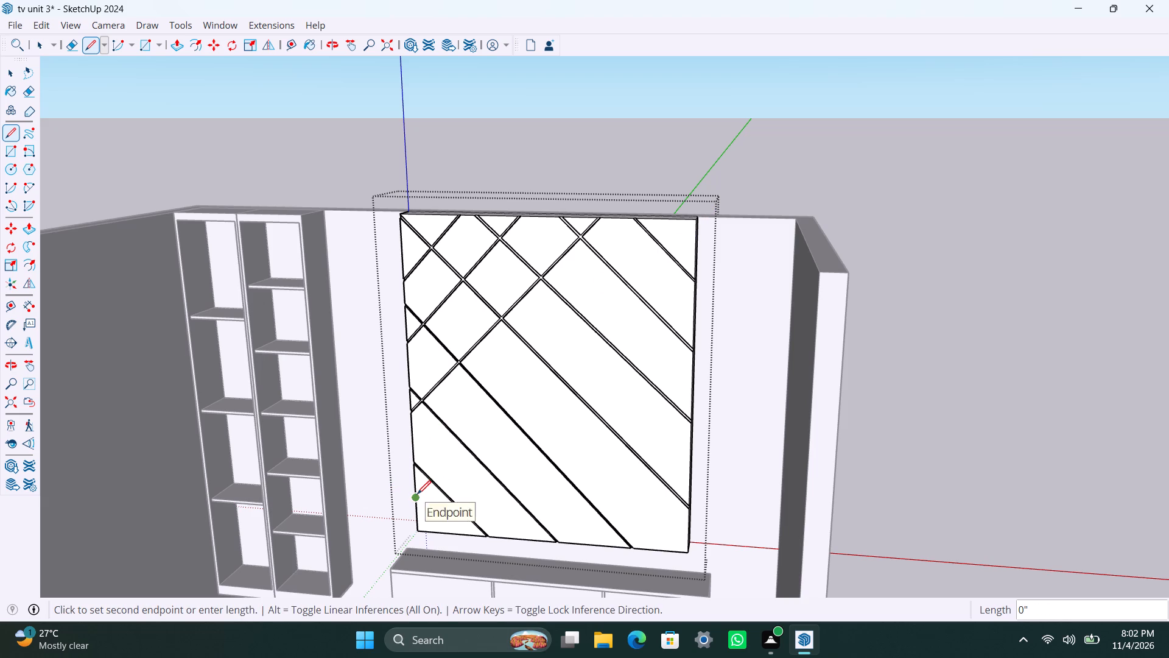
{"action": "key", "text": "ctrl+x"}
{"action": "scroll", "coordinate": [416, 481], "scroll_direction": "up", "scroll_amount": 7}
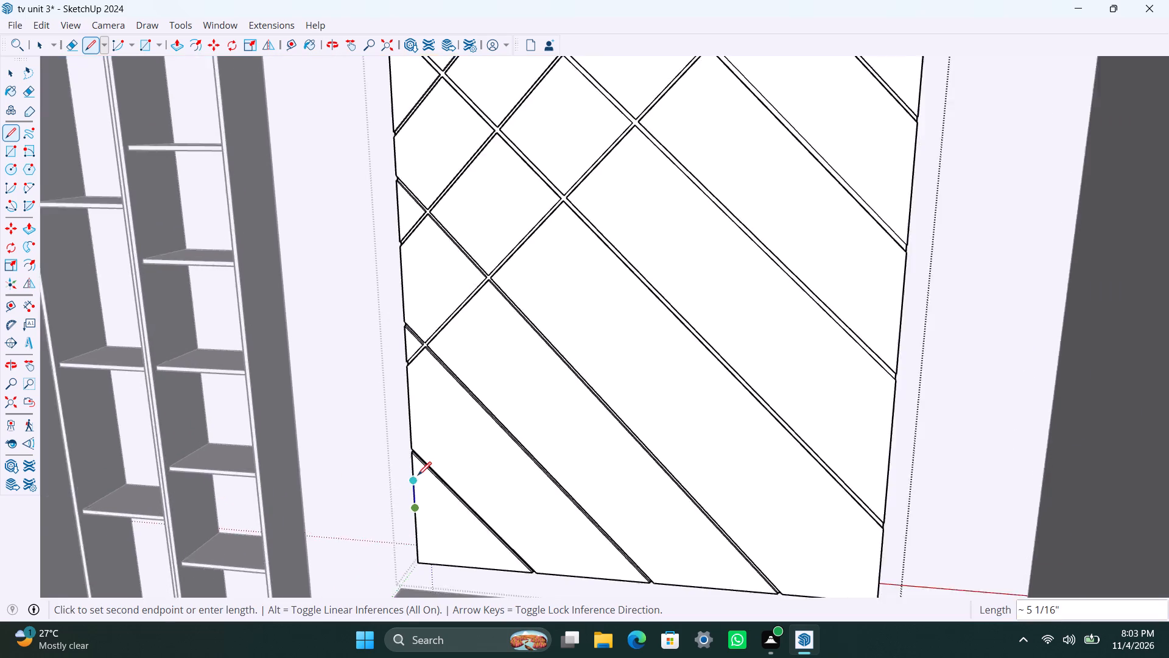
{"action": "key", "text": "space"}
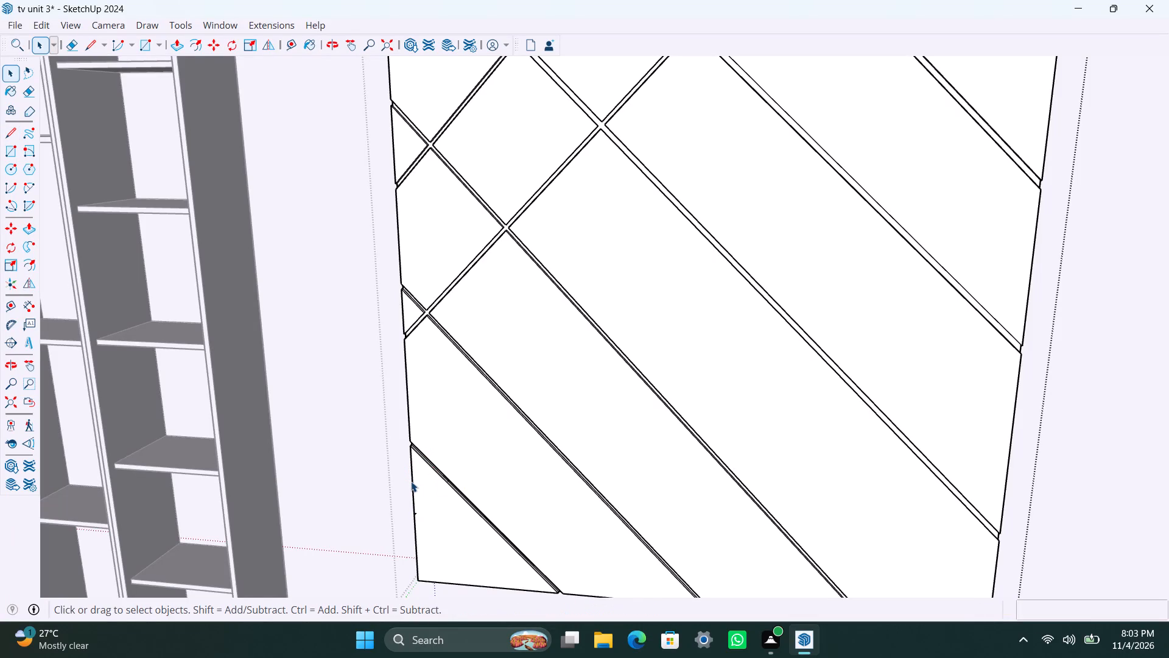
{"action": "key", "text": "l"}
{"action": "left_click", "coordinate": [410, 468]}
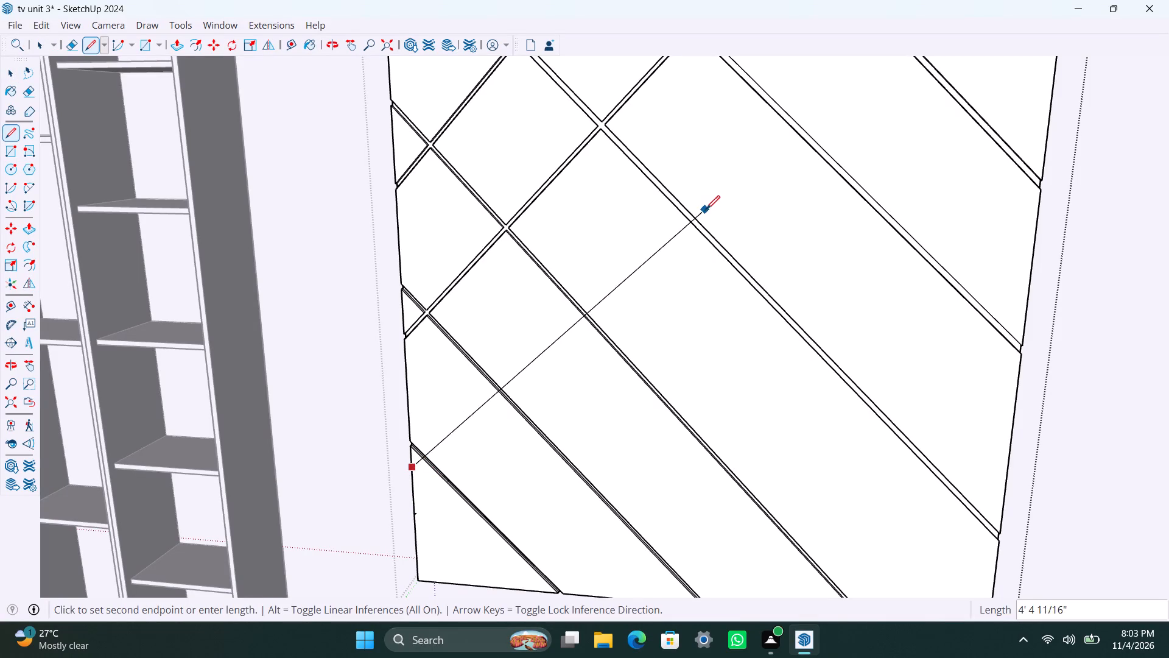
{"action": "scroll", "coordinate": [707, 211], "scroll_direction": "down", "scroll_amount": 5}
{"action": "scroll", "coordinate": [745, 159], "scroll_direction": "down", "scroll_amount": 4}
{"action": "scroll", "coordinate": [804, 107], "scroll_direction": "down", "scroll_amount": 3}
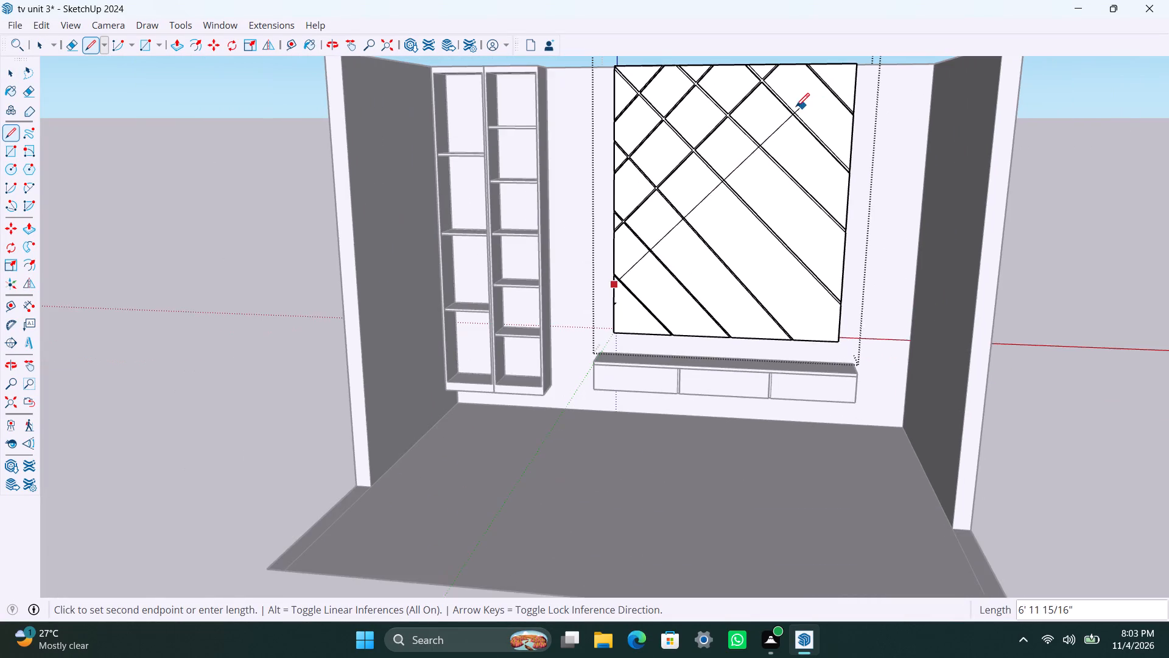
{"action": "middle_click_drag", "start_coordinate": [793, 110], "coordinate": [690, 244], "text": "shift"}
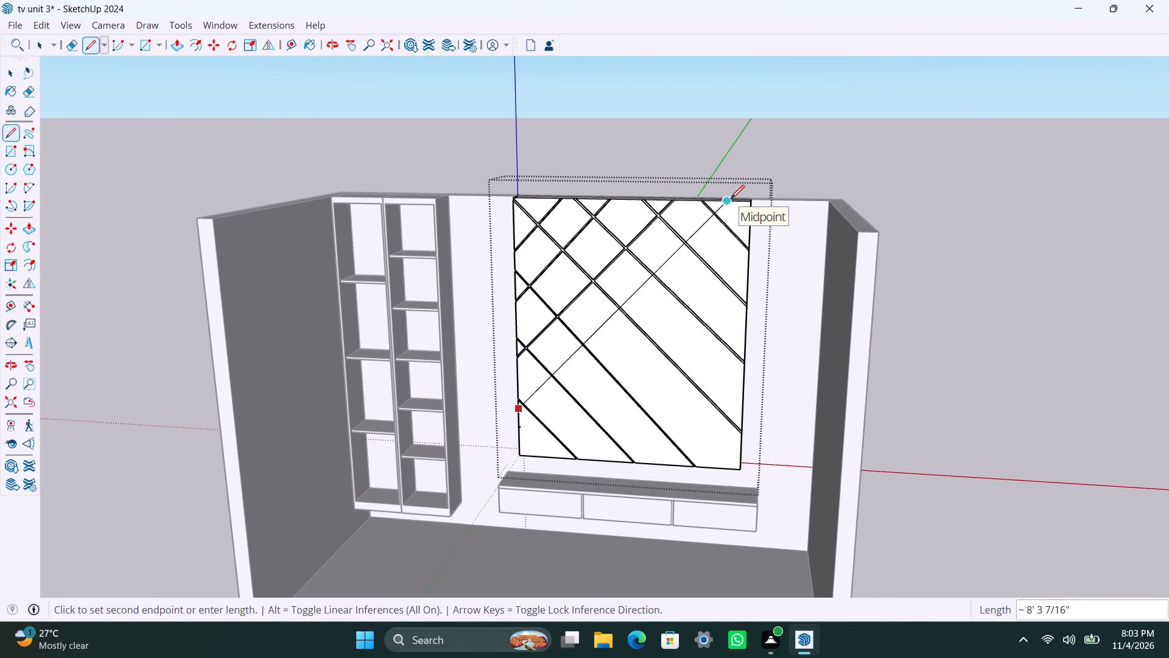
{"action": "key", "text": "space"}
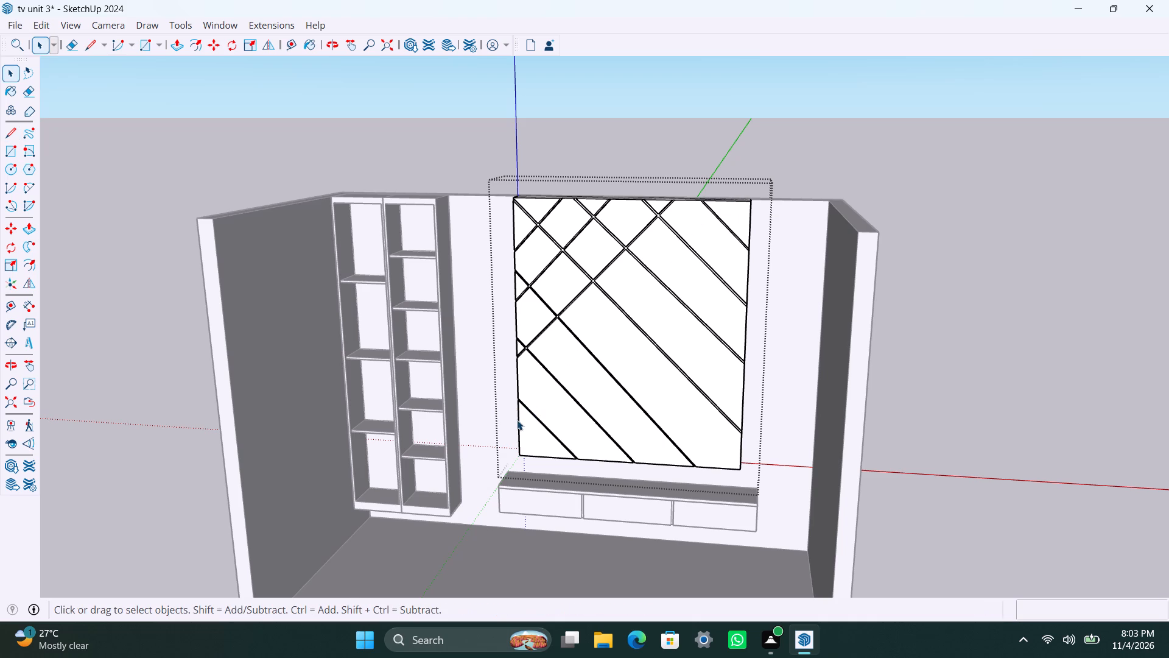
Draw a diagonal line about 8' 4 13/16" long from the side-edge midpoint below the lowest groove to the top-edge midpoint near the far corner, and save.
{"action": "scroll", "coordinate": [517, 420], "scroll_direction": "up", "scroll_amount": 3}
{"action": "key", "text": "l"}
{"action": "left_click", "coordinate": [519, 420]}
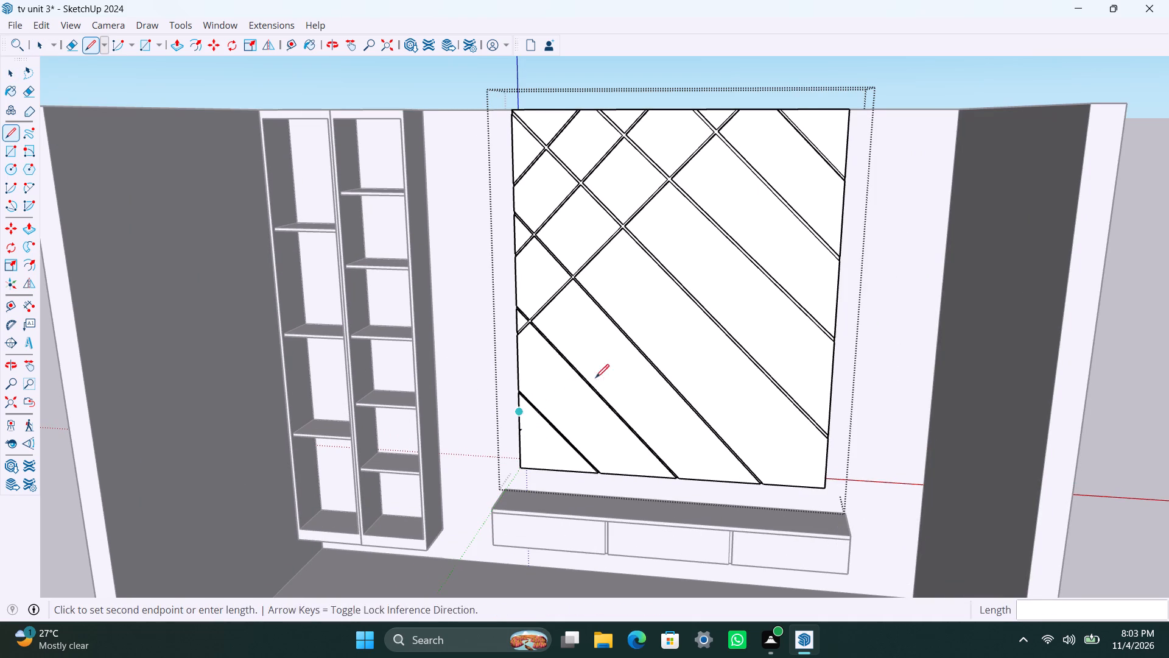
{"action": "scroll", "coordinate": [836, 136], "scroll_direction": "up", "scroll_amount": 5}
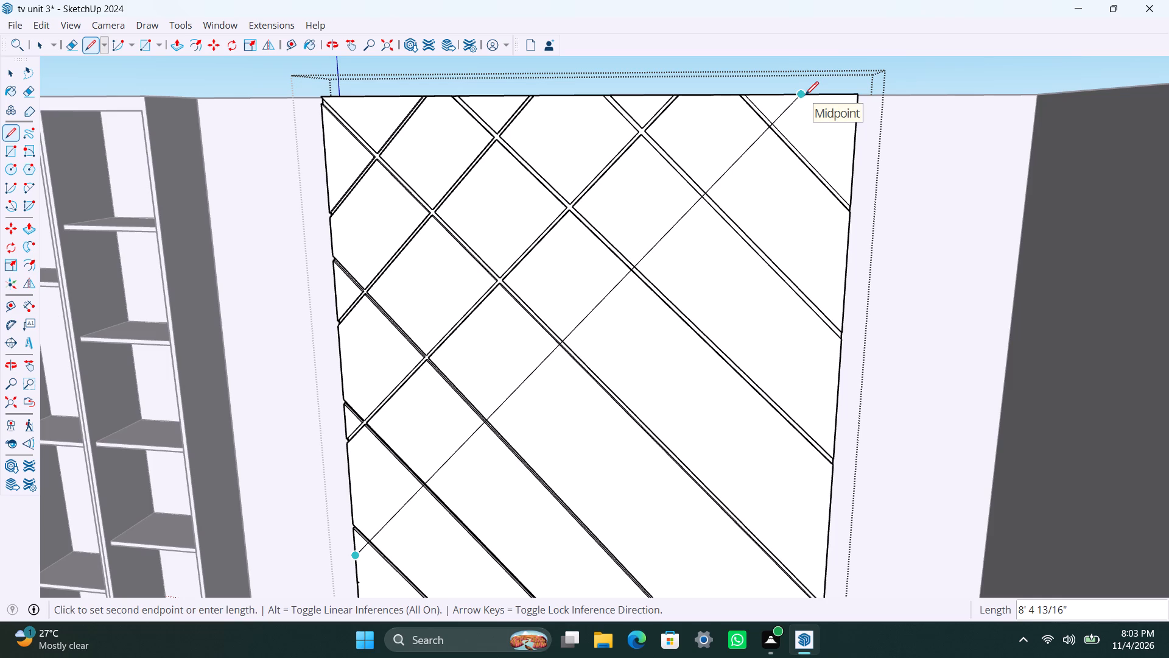
{"action": "left_click", "coordinate": [805, 95]}
{"action": "key", "text": "space"}
{"action": "scroll", "coordinate": [471, 469], "scroll_direction": "down", "scroll_amount": 5}
{"action": "middle_click_drag", "start_coordinate": [471, 473], "coordinate": [471, 465], "text": "shift"}
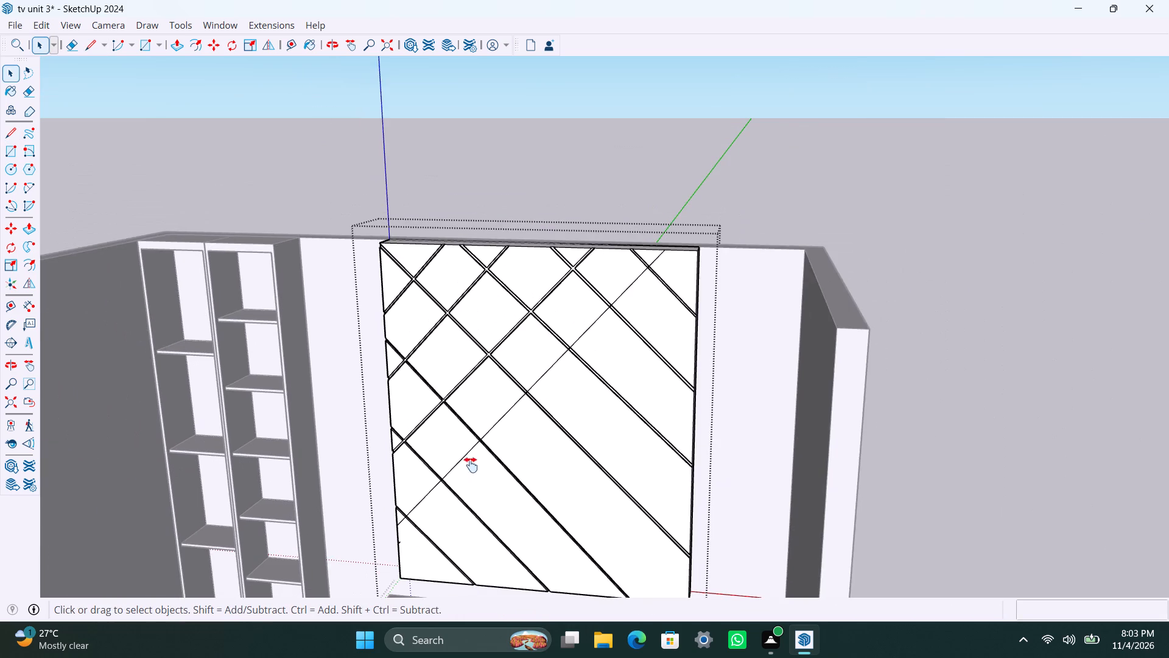
{"action": "middle_click_drag", "start_coordinate": [471, 465], "coordinate": [553, 327], "text": "shift"}
{"action": "scroll", "coordinate": [483, 372], "scroll_direction": "up", "scroll_amount": 8}
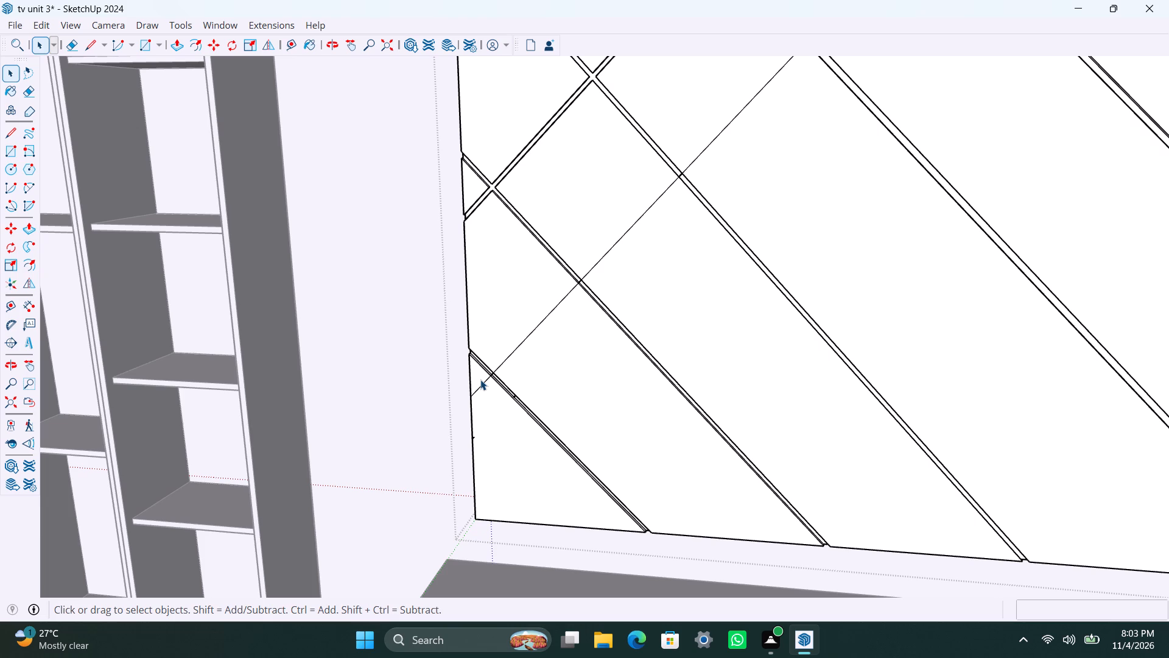
{"action": "key", "text": "ctrl+s"}
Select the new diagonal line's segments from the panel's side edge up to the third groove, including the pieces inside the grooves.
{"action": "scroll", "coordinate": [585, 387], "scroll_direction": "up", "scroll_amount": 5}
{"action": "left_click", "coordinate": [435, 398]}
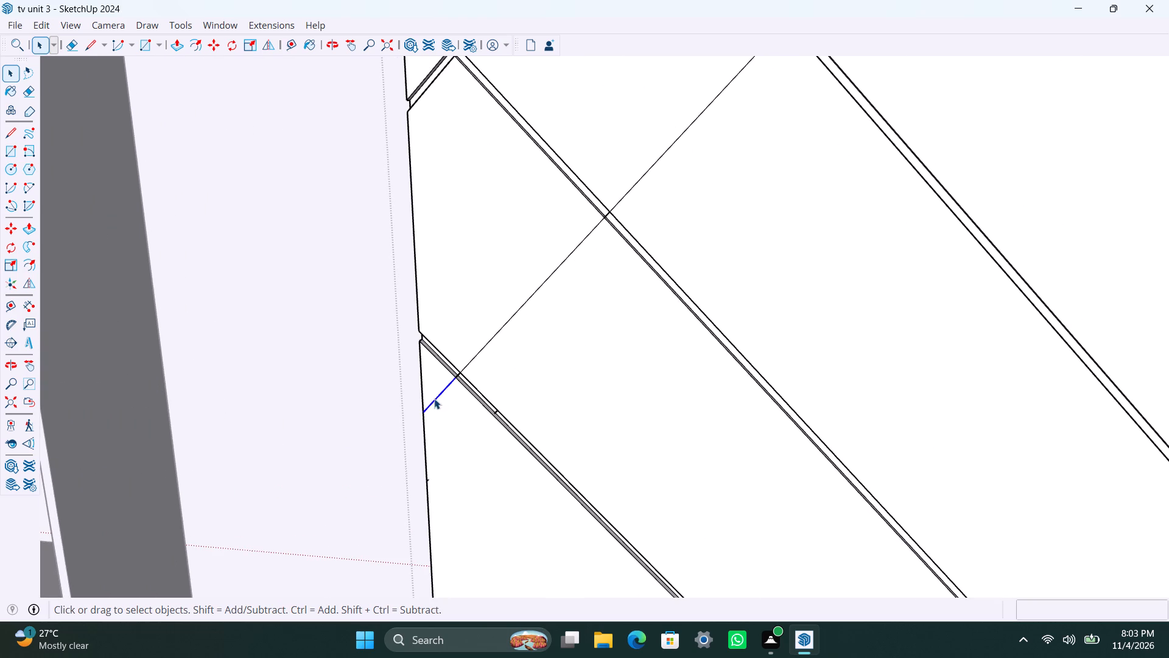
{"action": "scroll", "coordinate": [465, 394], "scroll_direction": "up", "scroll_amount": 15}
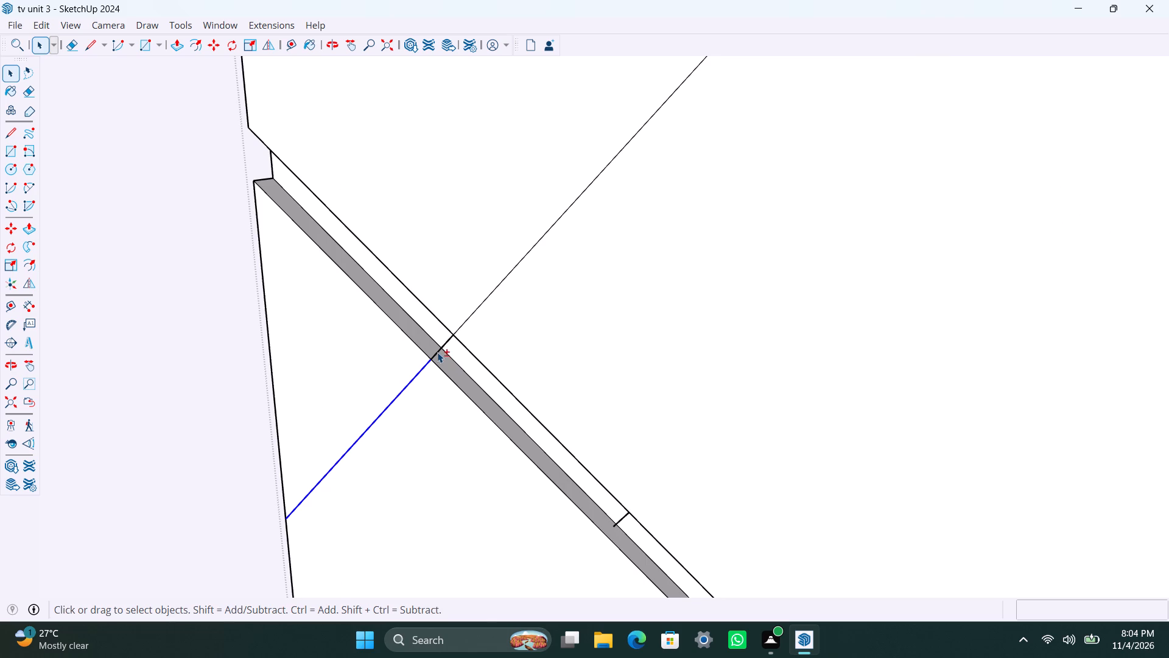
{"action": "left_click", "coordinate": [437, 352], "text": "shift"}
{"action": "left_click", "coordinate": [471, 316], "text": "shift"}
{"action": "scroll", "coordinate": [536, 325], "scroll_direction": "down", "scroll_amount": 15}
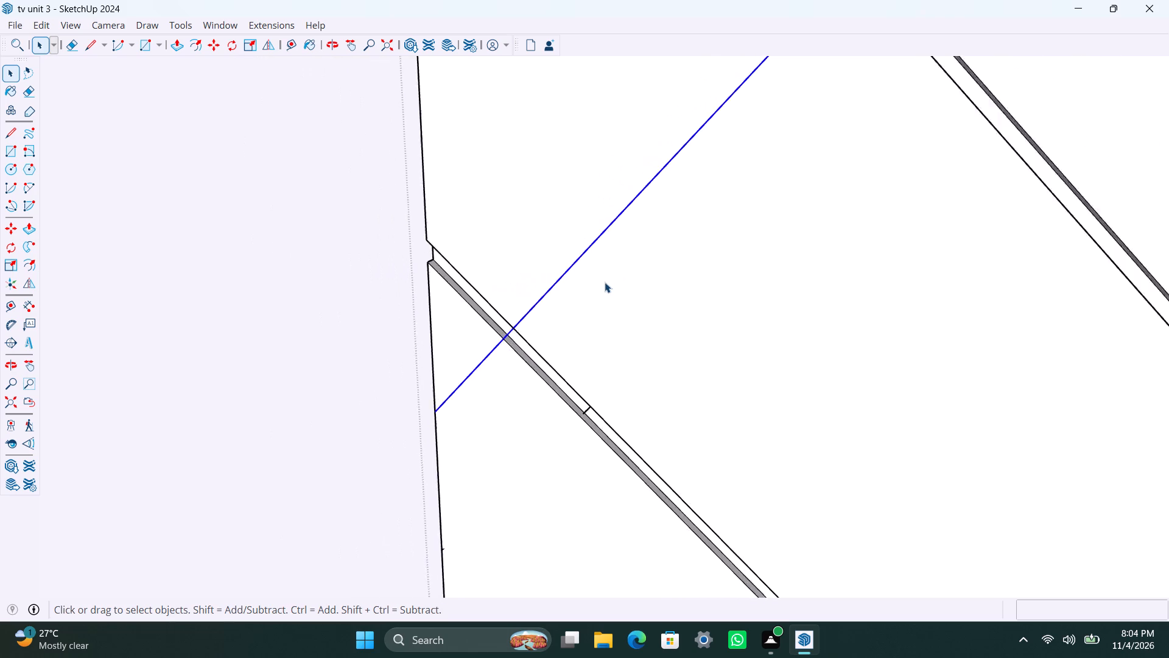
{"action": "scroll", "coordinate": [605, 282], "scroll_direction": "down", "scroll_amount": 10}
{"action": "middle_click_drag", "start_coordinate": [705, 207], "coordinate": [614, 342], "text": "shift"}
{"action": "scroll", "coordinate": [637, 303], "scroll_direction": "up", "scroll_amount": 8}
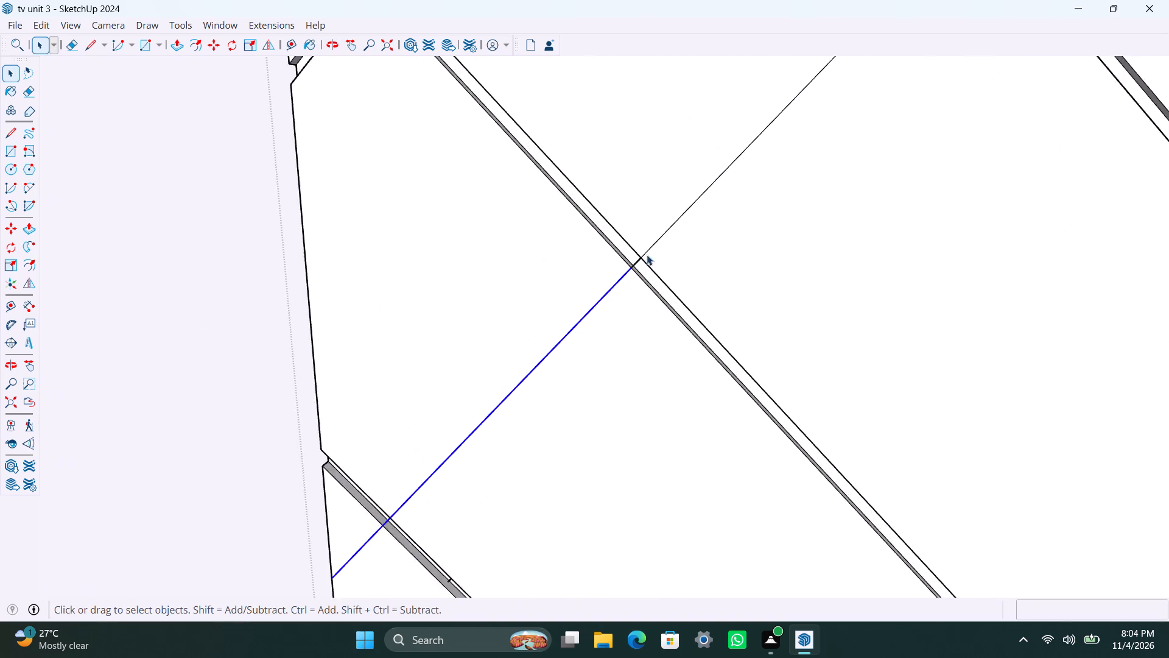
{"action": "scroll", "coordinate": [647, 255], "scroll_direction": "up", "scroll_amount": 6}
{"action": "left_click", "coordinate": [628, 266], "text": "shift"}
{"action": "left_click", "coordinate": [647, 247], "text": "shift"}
Select the diagonal line's piece inside the third groove and the adjoining segments on both sides of it.
{"action": "scroll", "coordinate": [662, 290], "scroll_direction": "down", "scroll_amount": 4}
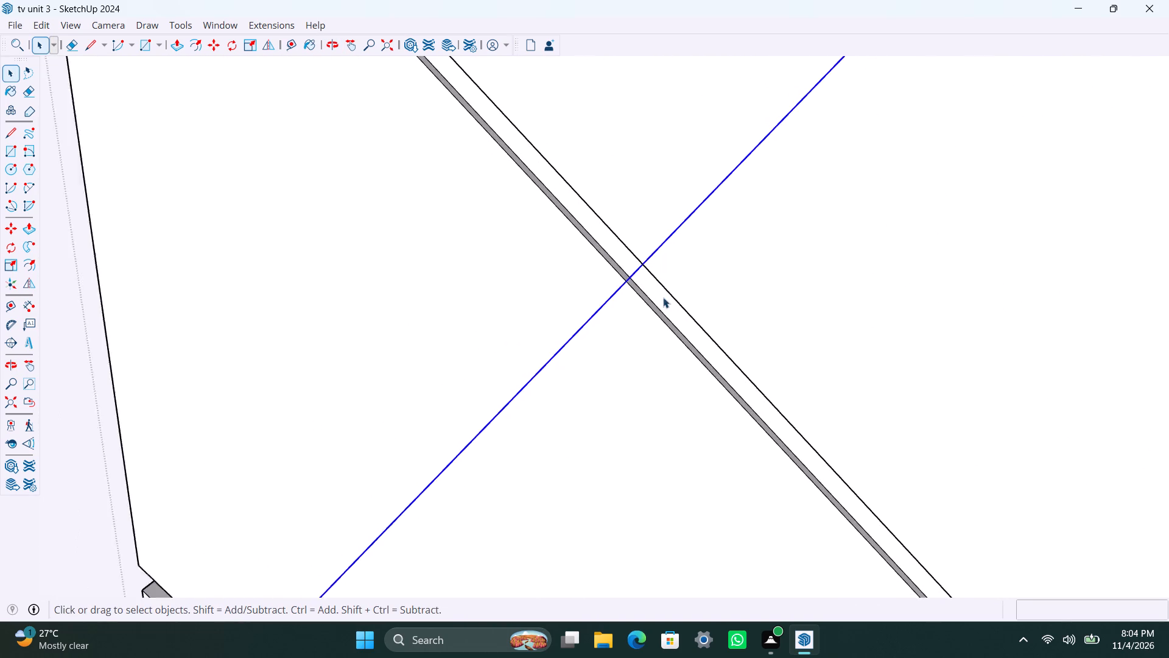
{"action": "scroll", "coordinate": [663, 297], "scroll_direction": "down", "scroll_amount": 10}
{"action": "scroll", "coordinate": [650, 313], "scroll_direction": "down", "scroll_amount": 11}
{"action": "middle_click_drag", "start_coordinate": [707, 291], "coordinate": [690, 314], "text": "shift"}
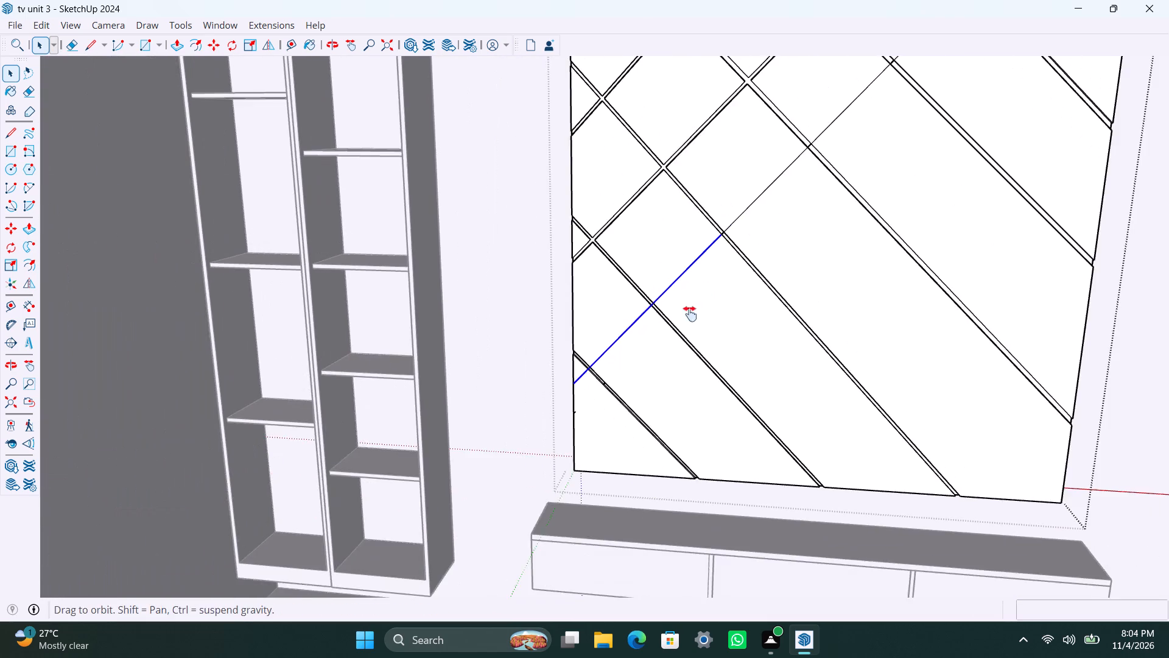
{"action": "middle_click_drag", "start_coordinate": [690, 314], "coordinate": [614, 378], "text": "shift"}
{"action": "scroll", "coordinate": [617, 350], "scroll_direction": "up", "scroll_amount": 20}
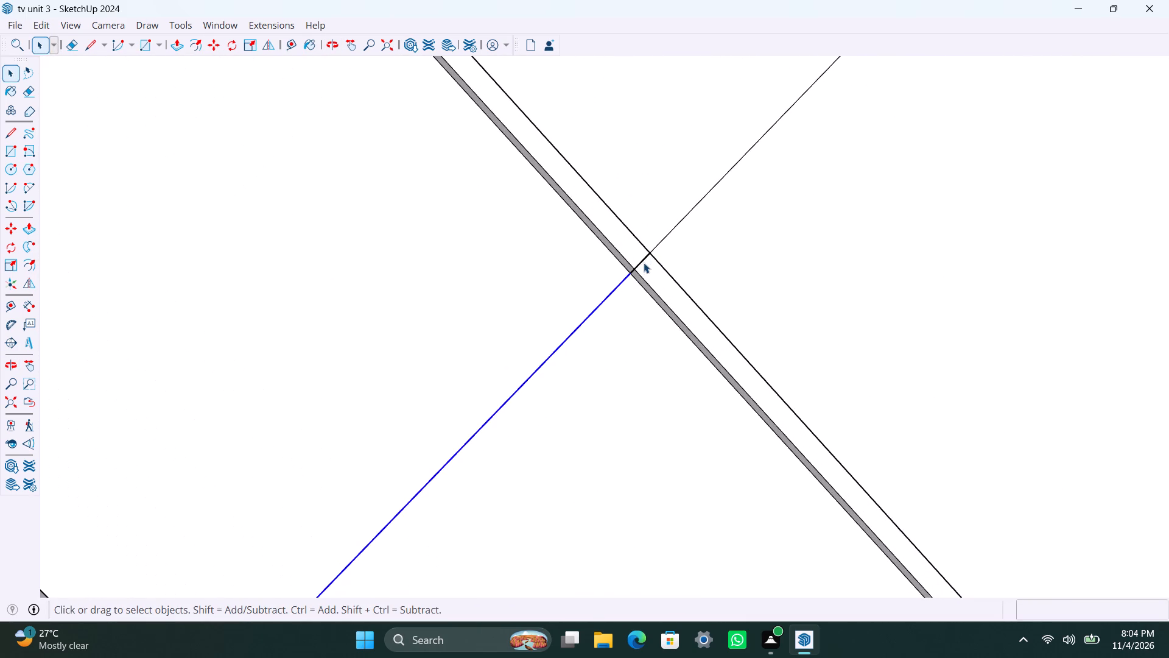
{"action": "left_click", "coordinate": [644, 263]}
{"action": "left_click", "coordinate": [615, 292], "text": "shift"}
{"action": "left_click", "coordinate": [661, 242], "text": "shift"}
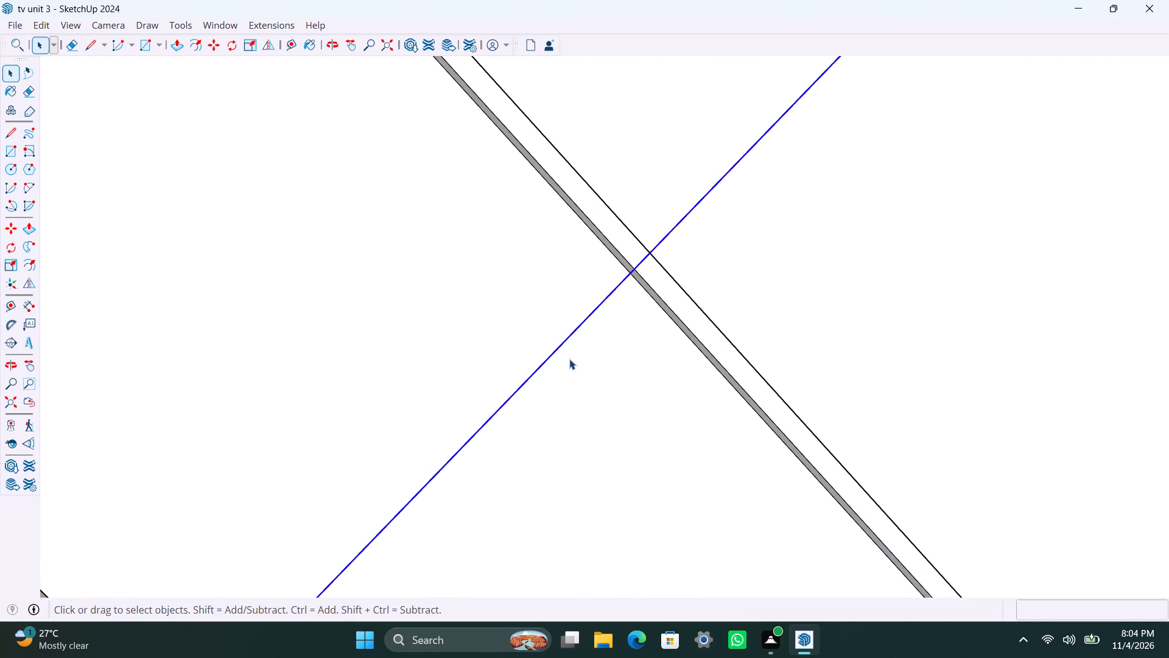
Add the diagonal line's lower segments to the selection, from the second groove to the panel's side edge, including the pieces inside the grooves.
{"action": "scroll", "coordinate": [567, 377], "scroll_direction": "down", "scroll_amount": 17}
{"action": "middle_click_drag", "start_coordinate": [518, 361], "coordinate": [622, 232], "text": "shift"}
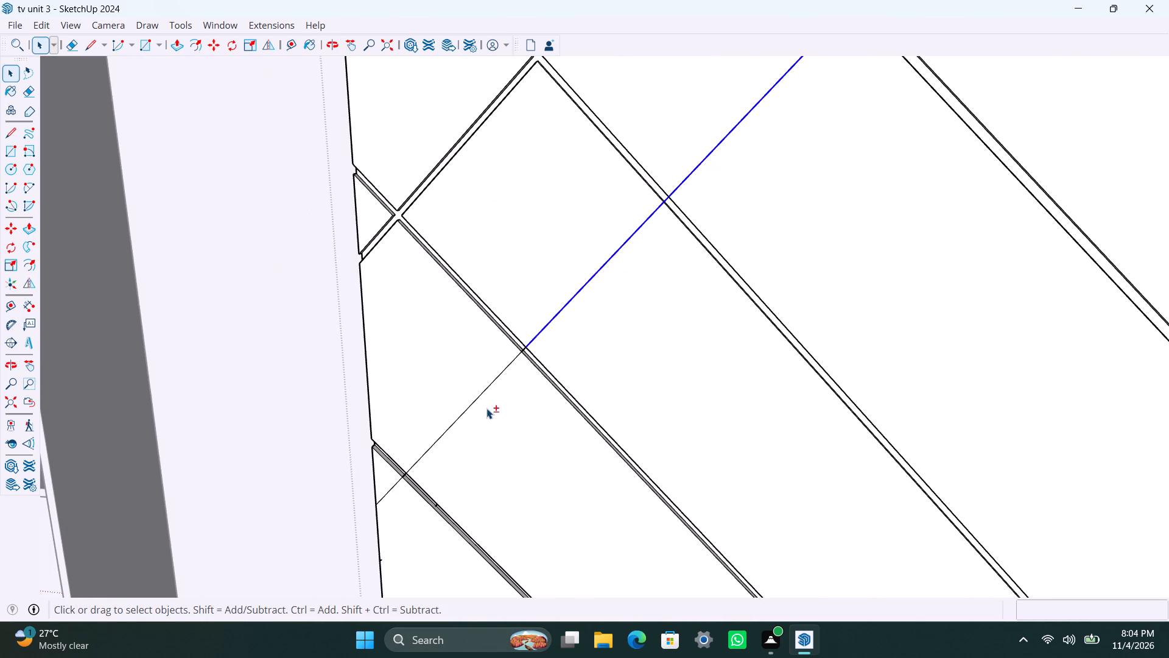
{"action": "left_click", "coordinate": [475, 398], "text": "shift"}
{"action": "scroll", "coordinate": [528, 355], "scroll_direction": "up", "scroll_amount": 11, "text": "shift"}
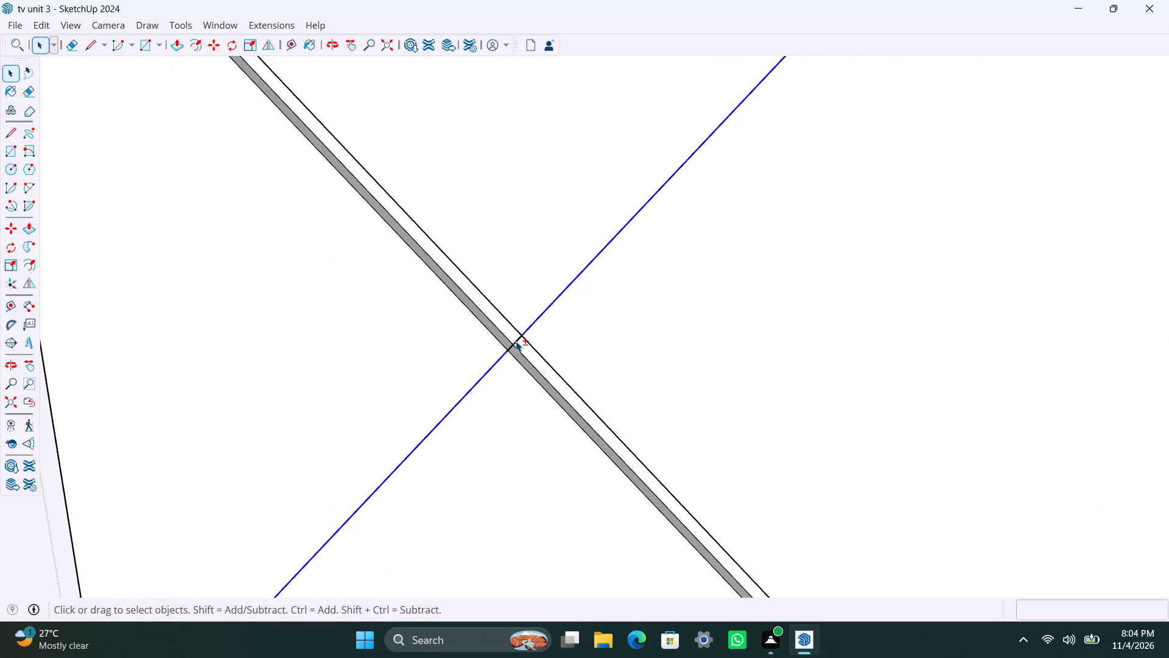
{"action": "left_click", "coordinate": [516, 341], "text": "shift"}
{"action": "scroll", "coordinate": [467, 428], "scroll_direction": "down", "scroll_amount": 14, "text": "shift"}
{"action": "middle_click_drag", "start_coordinate": [372, 437], "coordinate": [516, 252], "text": "shift"}
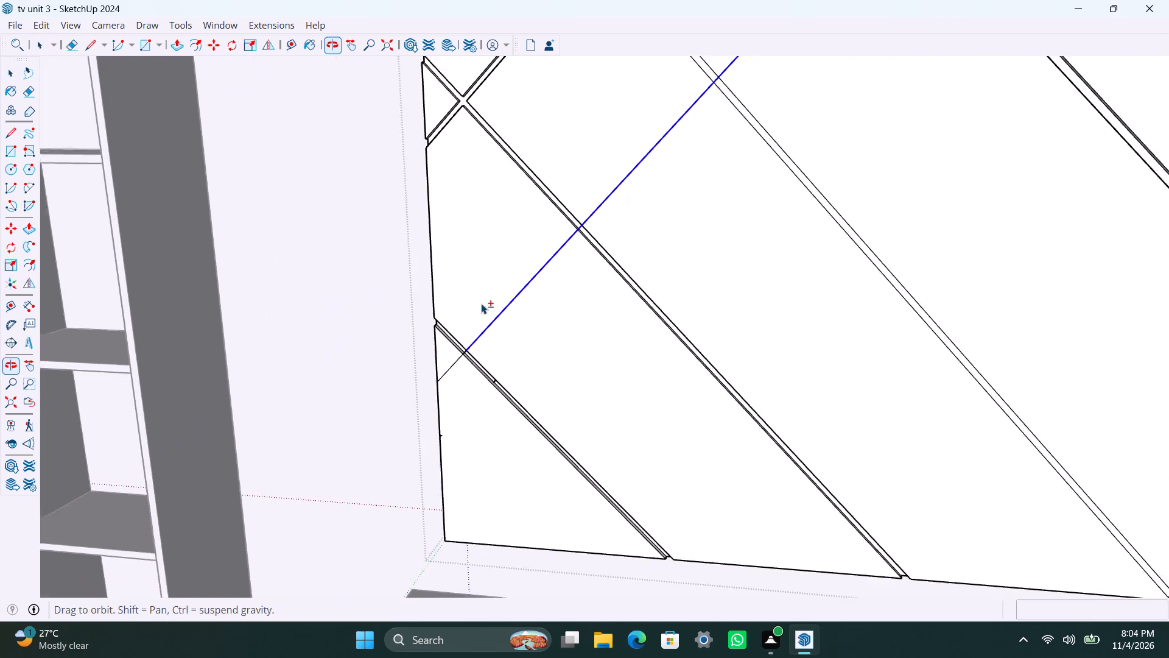
{"action": "scroll", "coordinate": [455, 393], "scroll_direction": "up", "scroll_amount": 8, "text": "shift"}
{"action": "left_click", "coordinate": [476, 314], "text": "shift"}
{"action": "left_click", "coordinate": [495, 291], "text": "shift"}
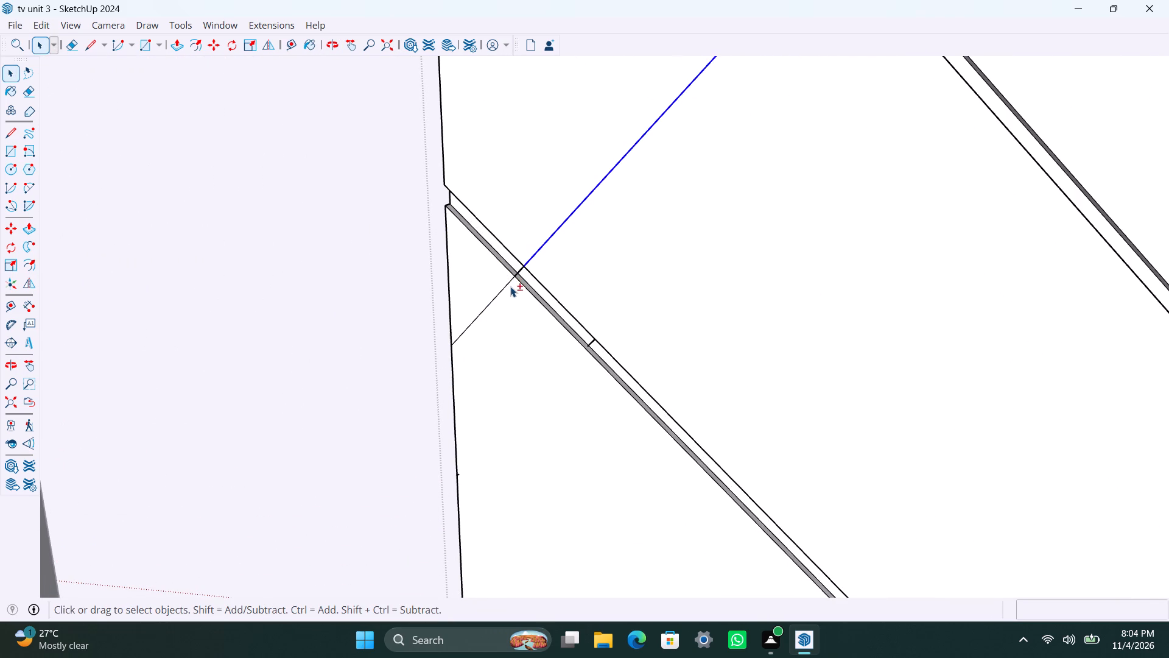
{"action": "left_click", "coordinate": [511, 285], "text": "shift"}
{"action": "left_click", "coordinate": [519, 271], "text": "shift"}
{"action": "left_click", "coordinate": [511, 281], "text": "shift"}
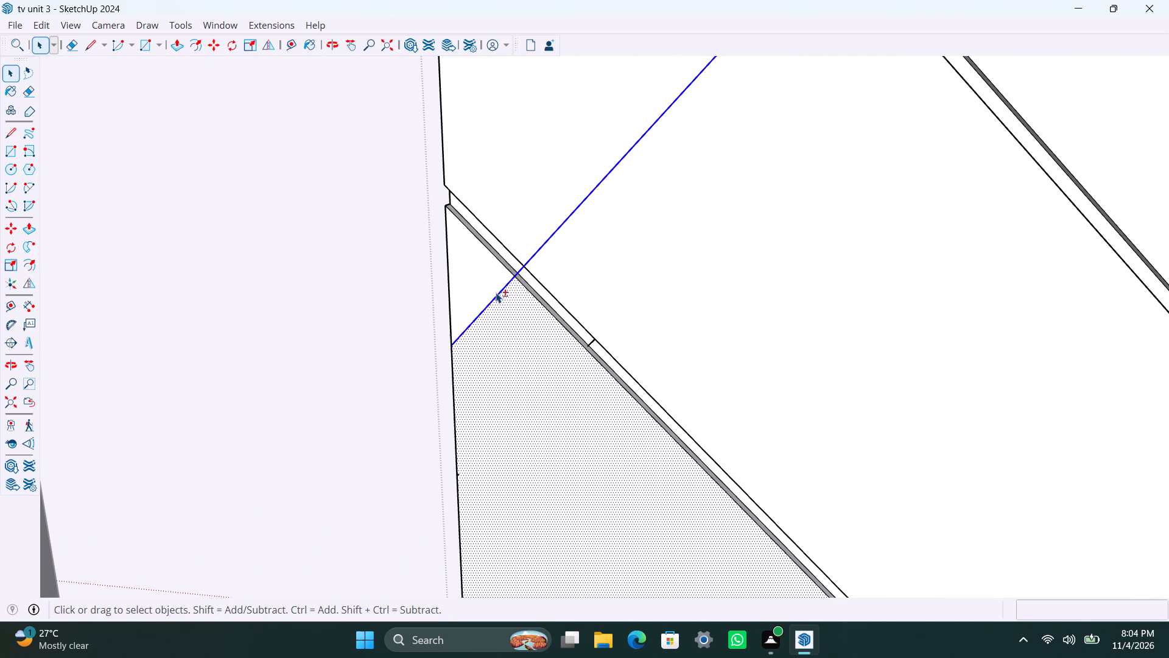
{"action": "scroll", "coordinate": [528, 308], "scroll_direction": "down", "scroll_amount": 3}
{"action": "left_click", "coordinate": [512, 323], "text": "shift"}
Add the diagonal line's segments between the fourth and sixth grooves to the selection, including the pieces inside the fourth and fifth grooves.
{"action": "scroll", "coordinate": [567, 301], "scroll_direction": "down", "scroll_amount": 13, "text": "shift"}
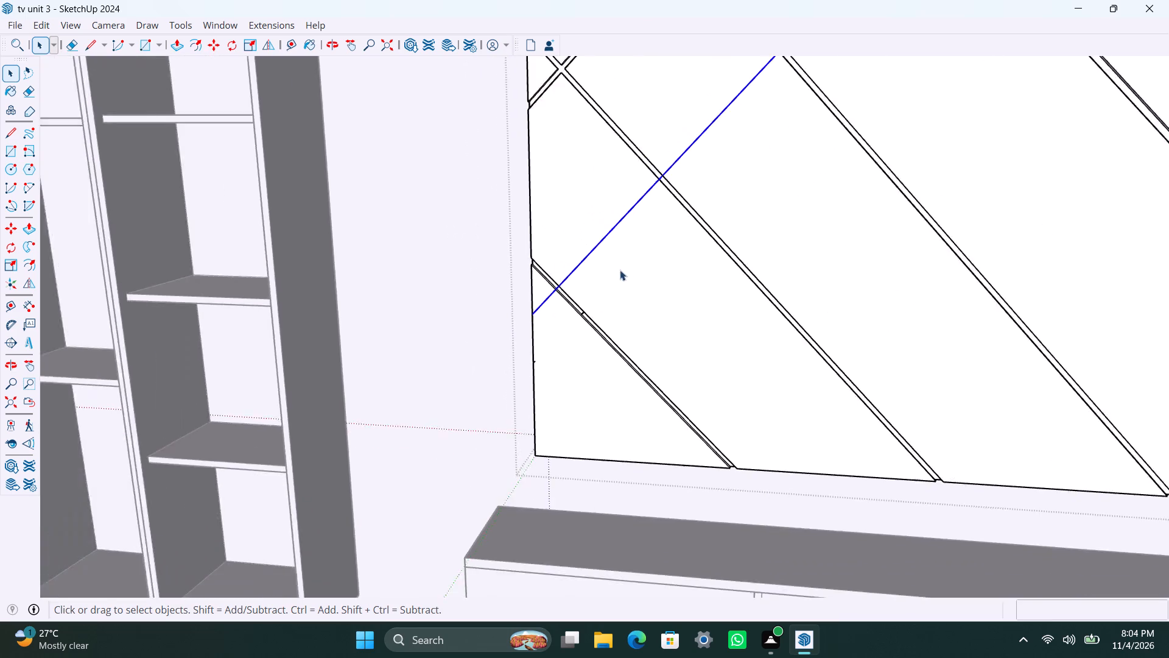
{"action": "scroll", "coordinate": [620, 270], "scroll_direction": "down", "scroll_amount": 8, "text": "shift"}
{"action": "middle_click_drag", "start_coordinate": [728, 185], "coordinate": [536, 394]}
{"action": "scroll", "coordinate": [552, 369], "scroll_direction": "up", "scroll_amount": 4, "text": "shift"}
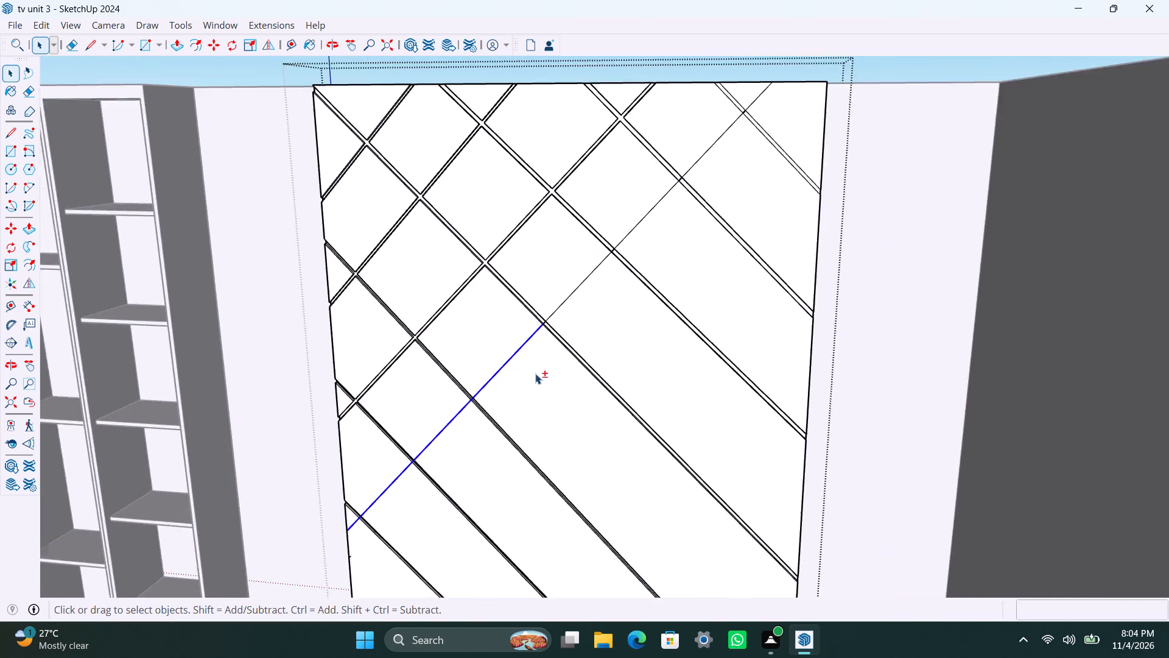
{"action": "scroll", "coordinate": [535, 373], "scroll_direction": "up", "scroll_amount": 11, "text": "shift"}
{"action": "left_click", "coordinate": [567, 256], "text": "shift"}
{"action": "left_click", "coordinate": [563, 267], "text": "shift"}
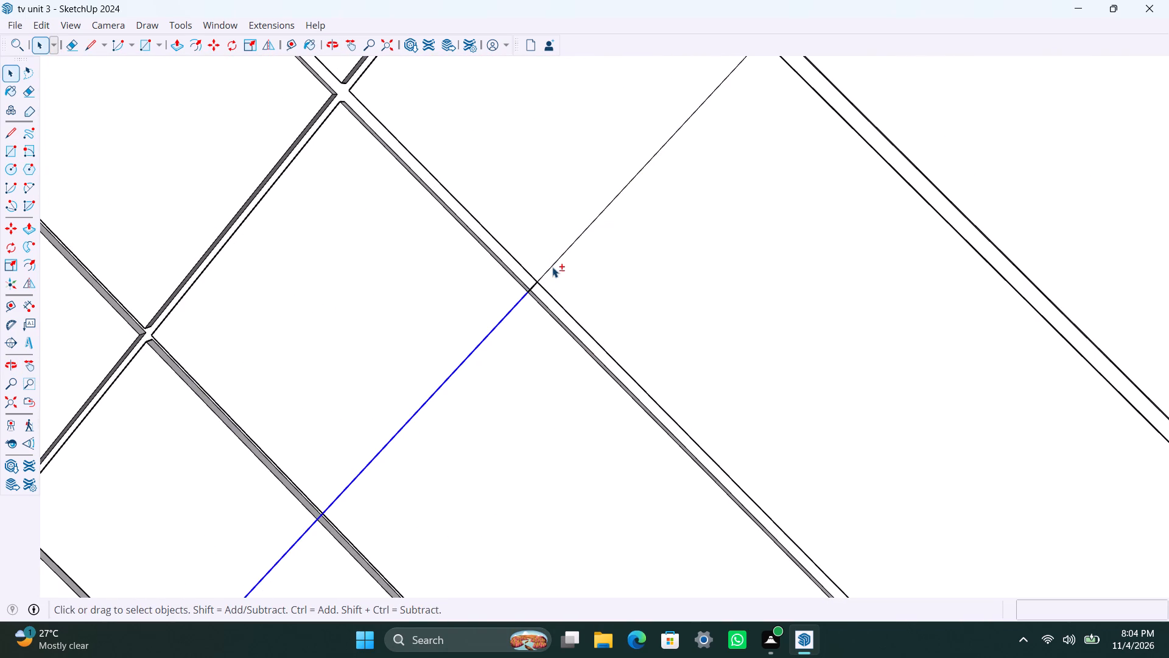
{"action": "left_click", "coordinate": [552, 267], "text": "shift"}
{"action": "left_click", "coordinate": [531, 286], "text": "shift"}
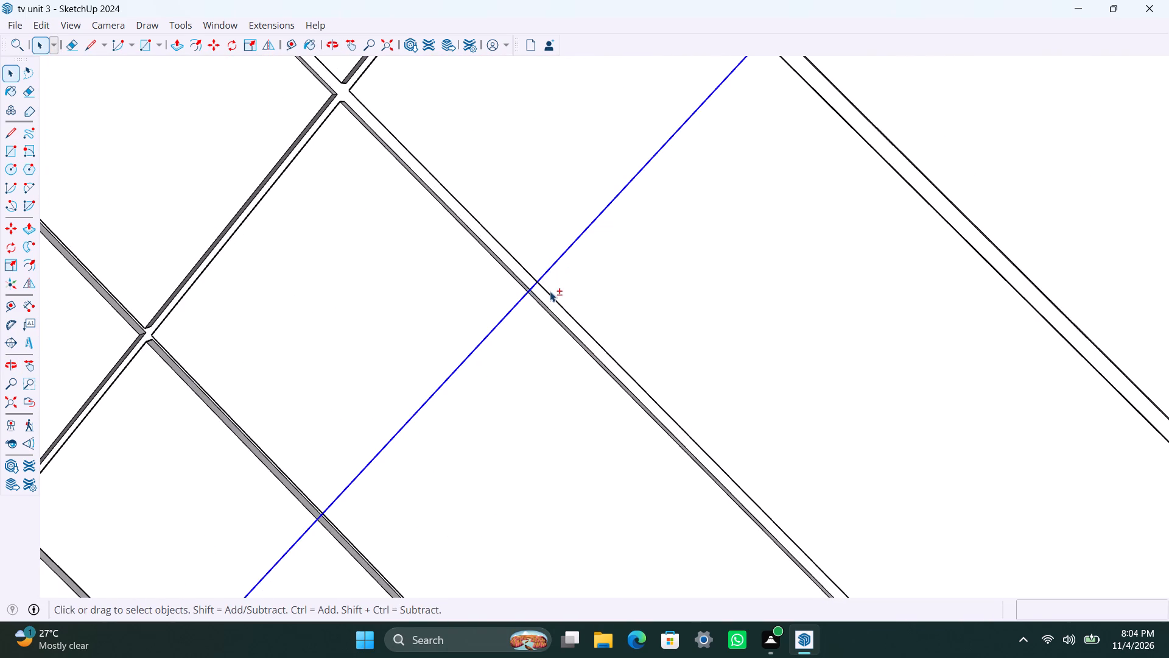
{"action": "scroll", "coordinate": [565, 274], "scroll_direction": "down", "scroll_amount": 10}
{"action": "middle_click_drag", "start_coordinate": [691, 160], "coordinate": [634, 264], "text": "shift"}
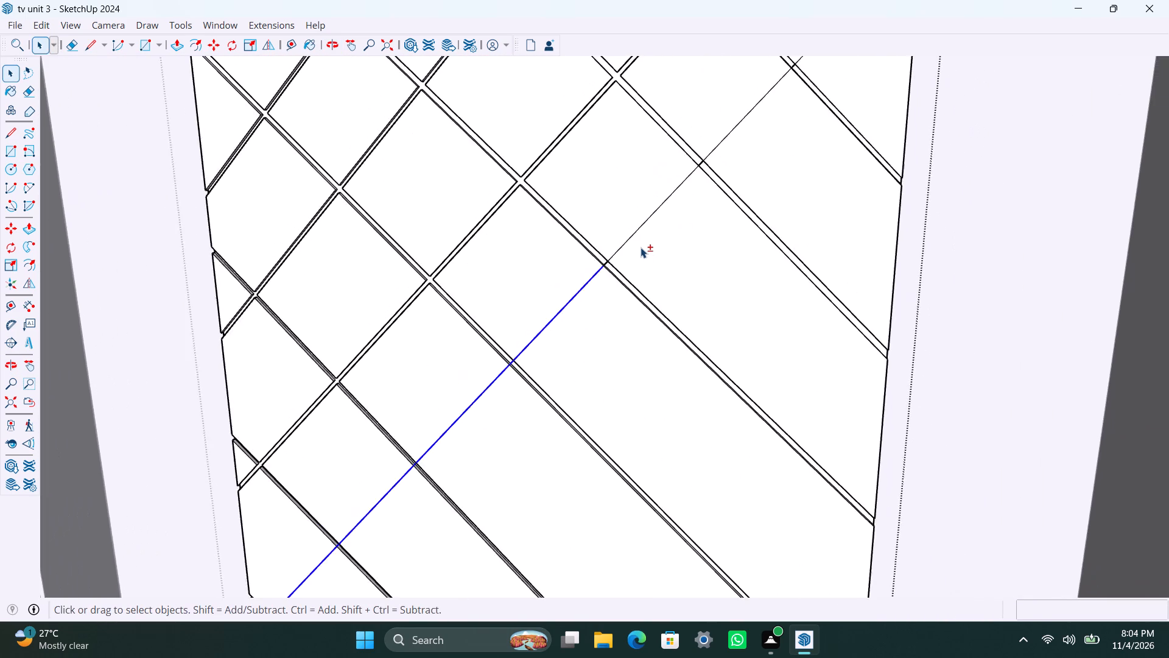
{"action": "scroll", "coordinate": [641, 247], "scroll_direction": "up", "scroll_amount": 6, "text": "shift"}
{"action": "left_click", "coordinate": [630, 222], "text": "shift"}
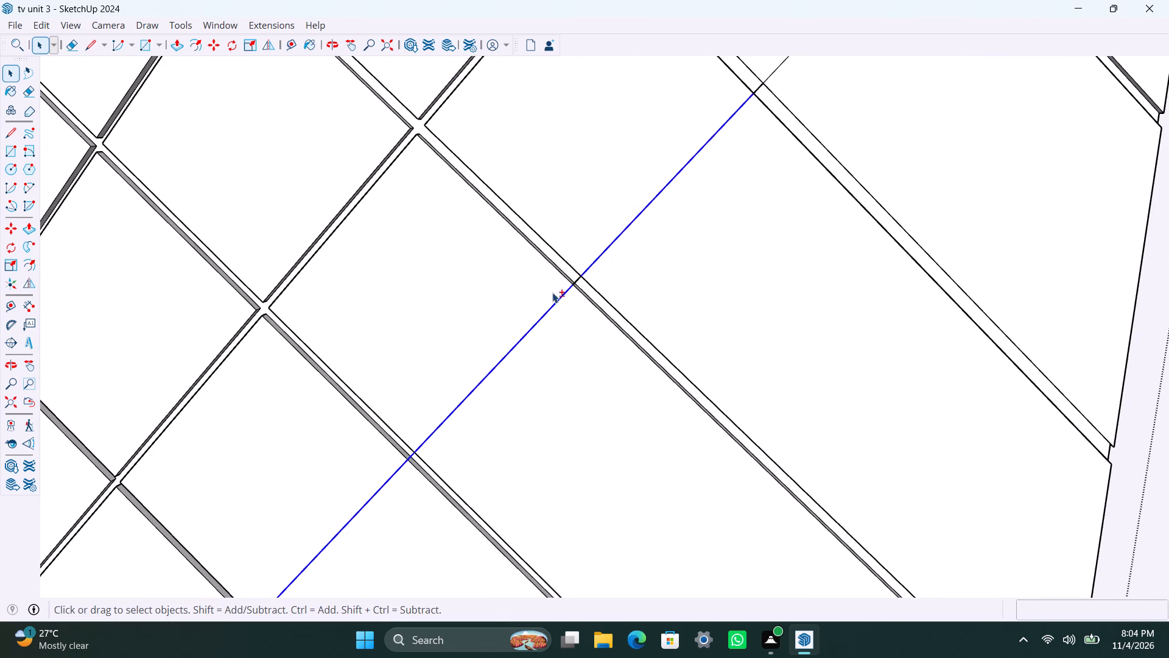
{"action": "scroll", "coordinate": [552, 292], "scroll_direction": "up", "scroll_amount": 10, "text": "shift"}
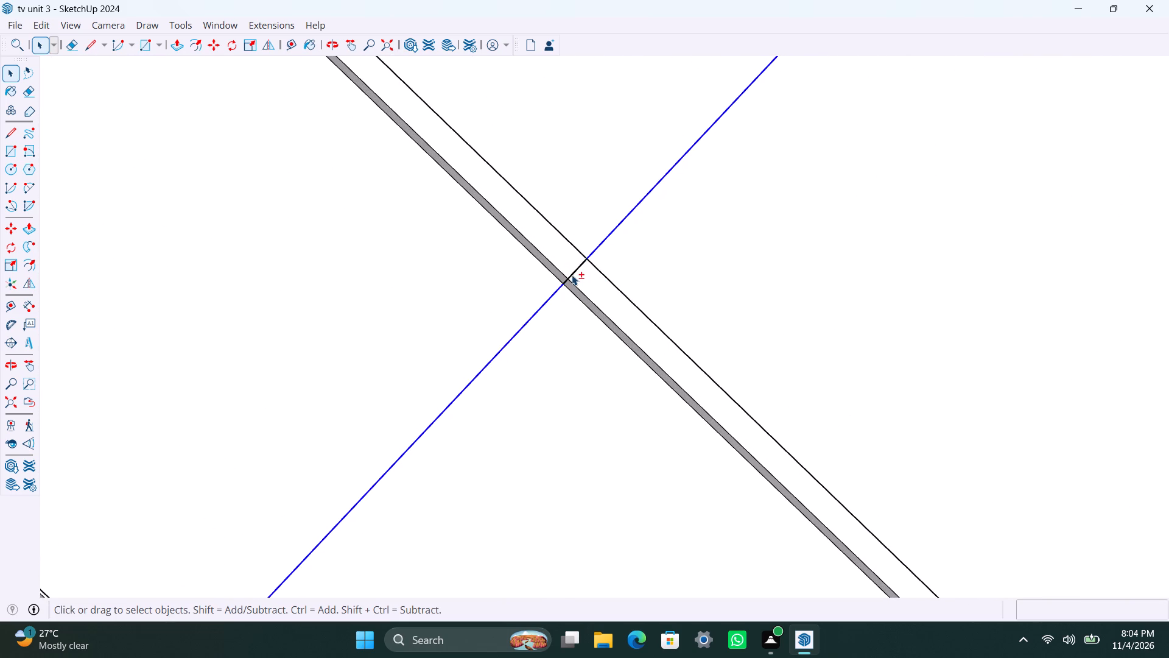
{"action": "left_click", "coordinate": [572, 275], "text": "shift"}
Add the diagonal line's segments from the sixth groove to the panel's top edge to the selection, including the pieces inside both upper grooves.
{"action": "scroll", "coordinate": [636, 200], "scroll_direction": "down", "scroll_amount": 20}
{"action": "scroll", "coordinate": [636, 200], "scroll_direction": "down", "scroll_amount": 2}
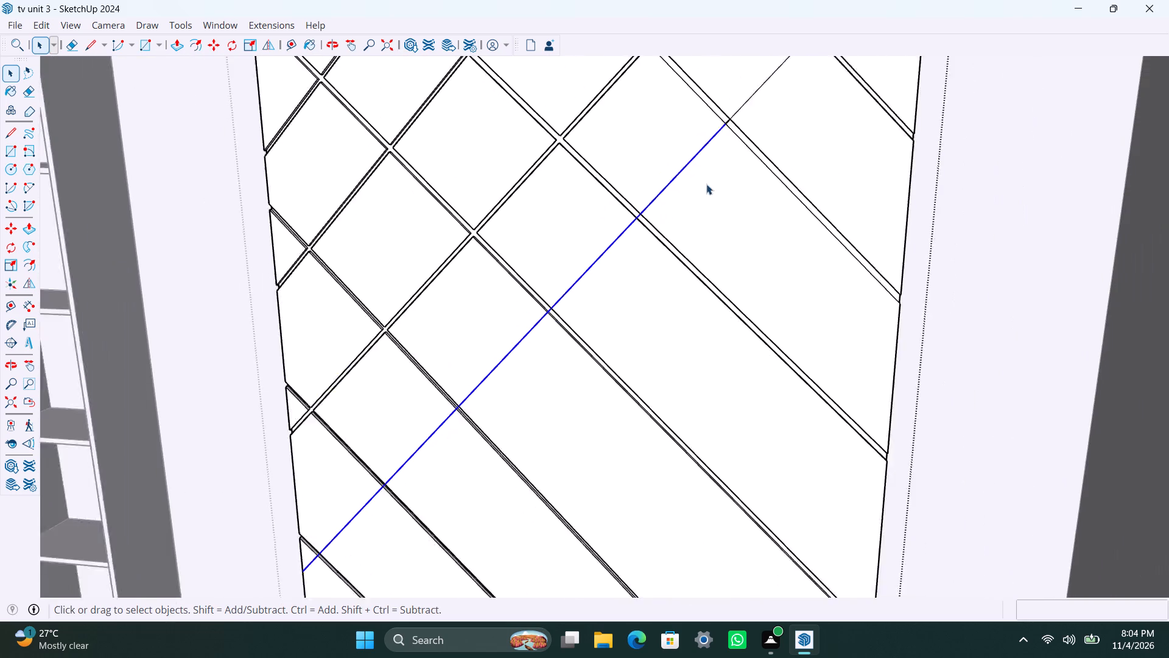
{"action": "middle_click_drag", "start_coordinate": [707, 181], "coordinate": [636, 276], "text": "shift"}
{"action": "scroll", "coordinate": [644, 256], "scroll_direction": "up", "scroll_amount": 9, "text": "shift"}
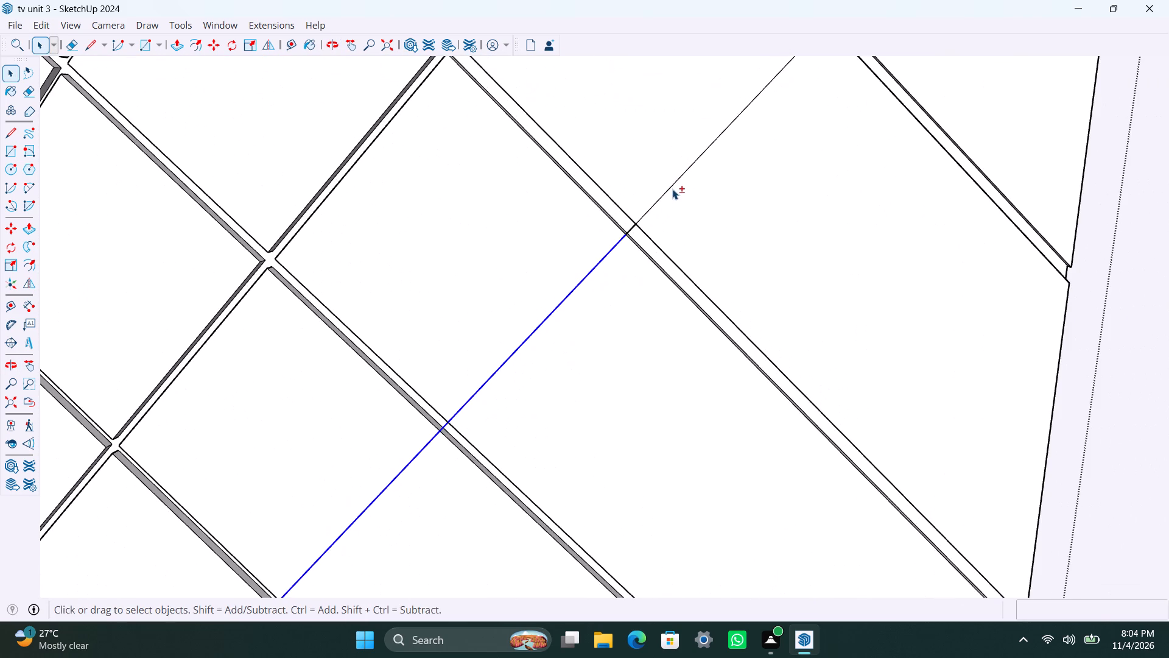
{"action": "left_click", "coordinate": [670, 186], "text": "shift"}
{"action": "scroll", "coordinate": [653, 215], "scroll_direction": "up", "scroll_amount": 7, "text": "shift"}
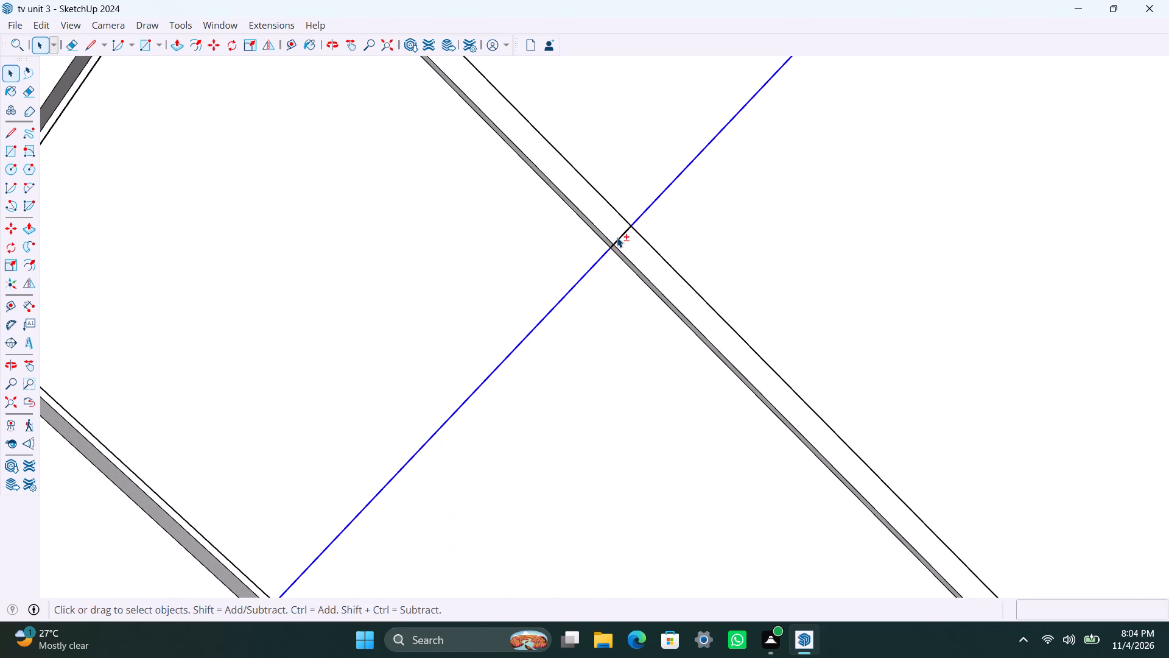
{"action": "left_click", "coordinate": [617, 238], "text": "shift"}
{"action": "scroll", "coordinate": [642, 216], "scroll_direction": "down", "scroll_amount": 20, "text": "shift"}
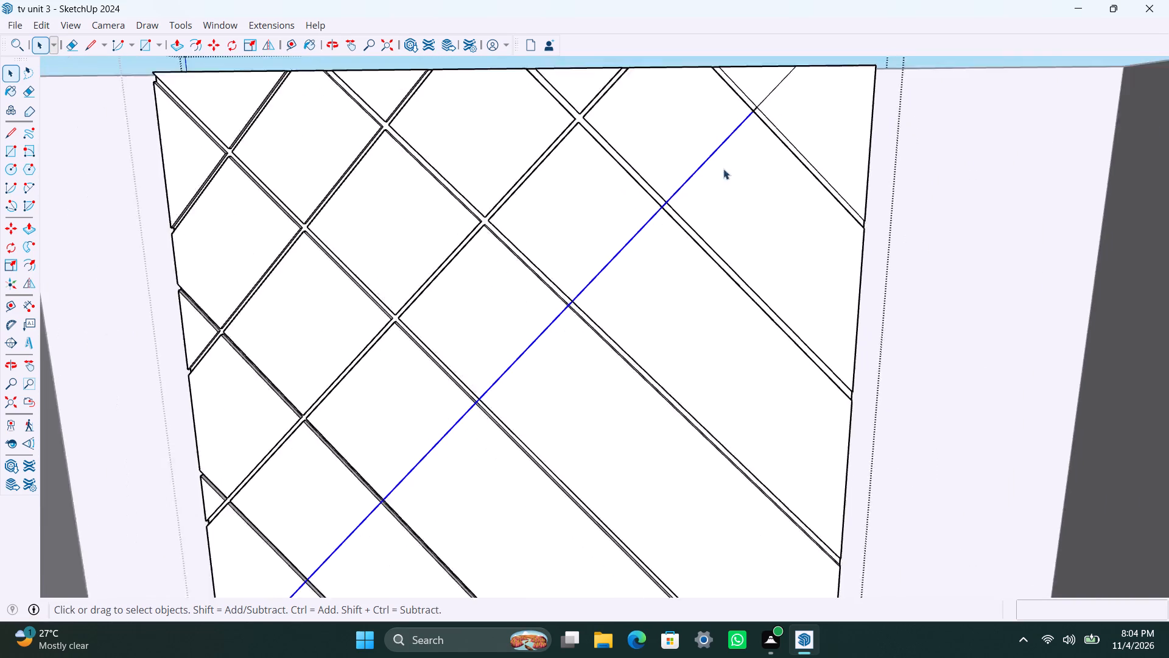
{"action": "middle_click_drag", "start_coordinate": [734, 165], "coordinate": [686, 237], "text": "shift"}
{"action": "scroll", "coordinate": [689, 221], "scroll_direction": "up", "scroll_amount": 14, "text": "shift"}
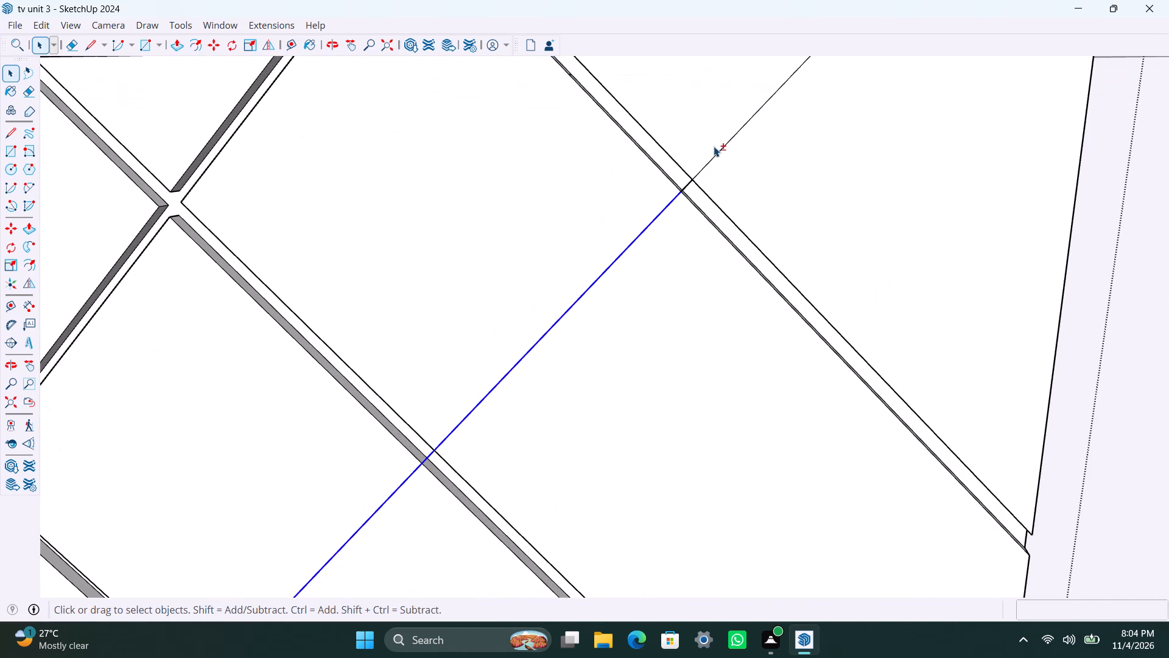
{"action": "left_click", "coordinate": [716, 154], "text": "shift"}
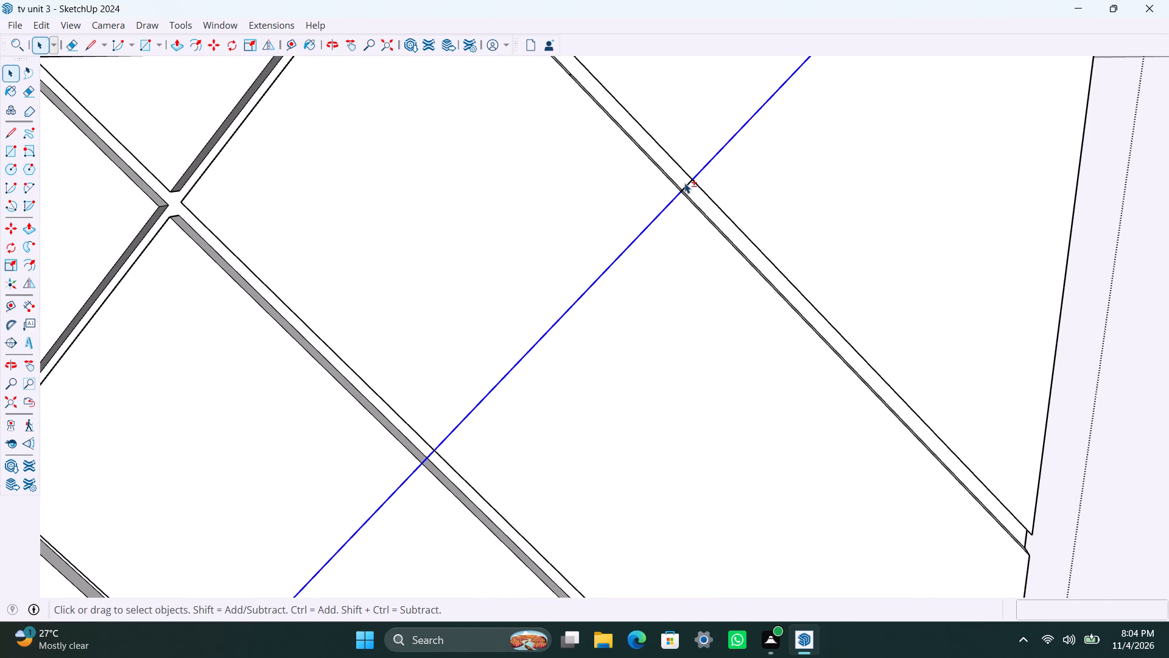
{"action": "left_click", "coordinate": [684, 183], "text": "shift"}
{"action": "left_click", "coordinate": [688, 183], "text": "shift"}
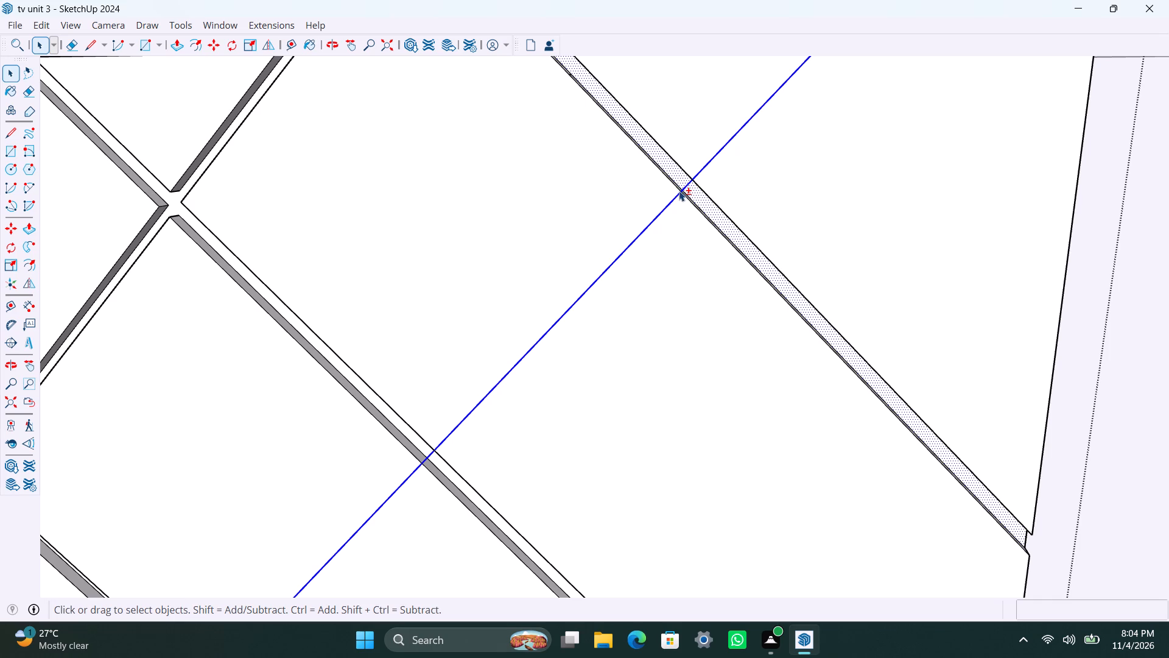
{"action": "left_click", "coordinate": [680, 183], "text": "shift"}
Weld the selected diagonal segments into one continuous edge and select it.
{"action": "right_click", "coordinate": [683, 186], "text": "shift"}
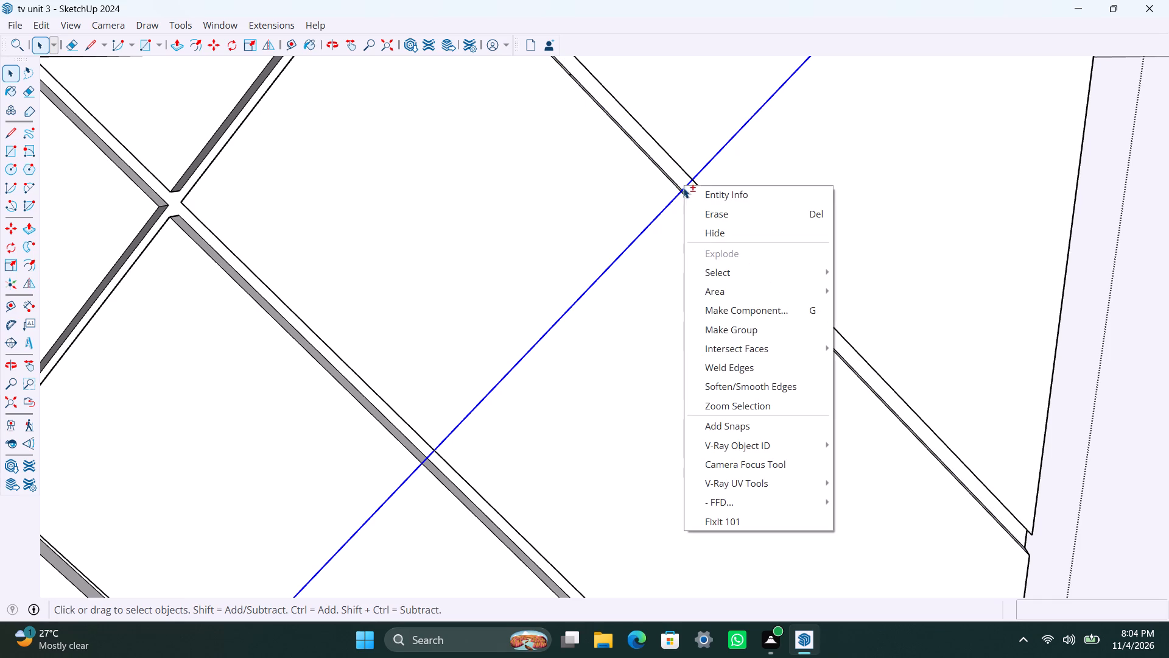
{"action": "left_click", "coordinate": [723, 357]}
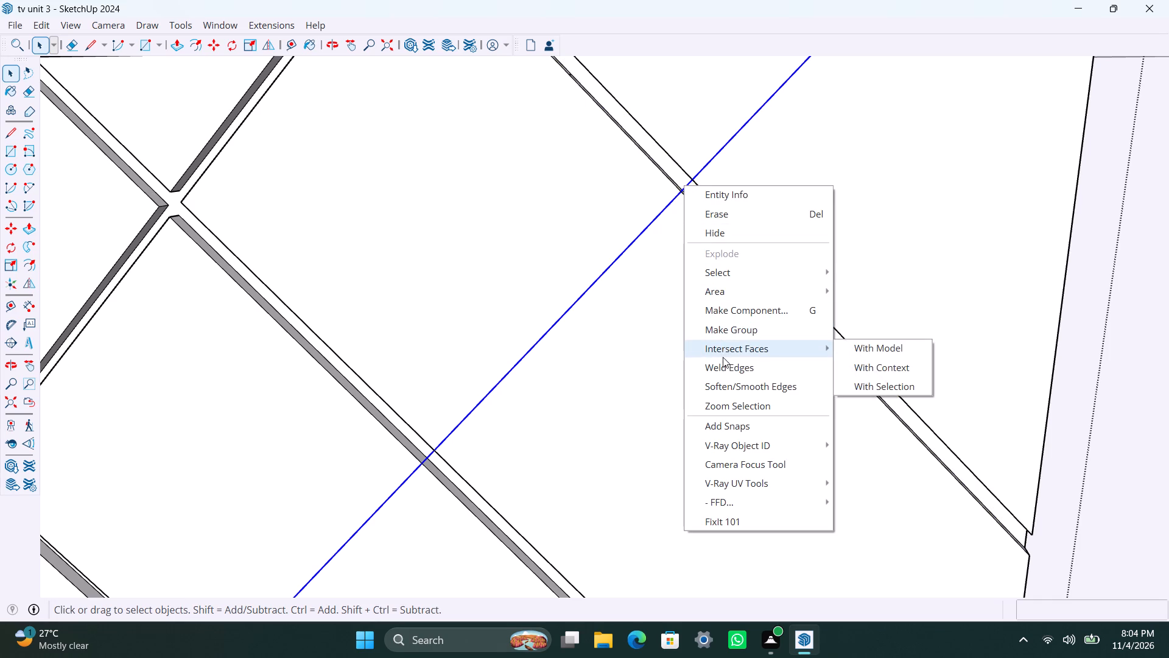
{"action": "left_click", "coordinate": [631, 244]}
Copy the welded diagonal line about 11/16" along the panel's top edge to form the groove's second side.
{"action": "scroll", "coordinate": [655, 237], "scroll_direction": "down", "scroll_amount": 9}
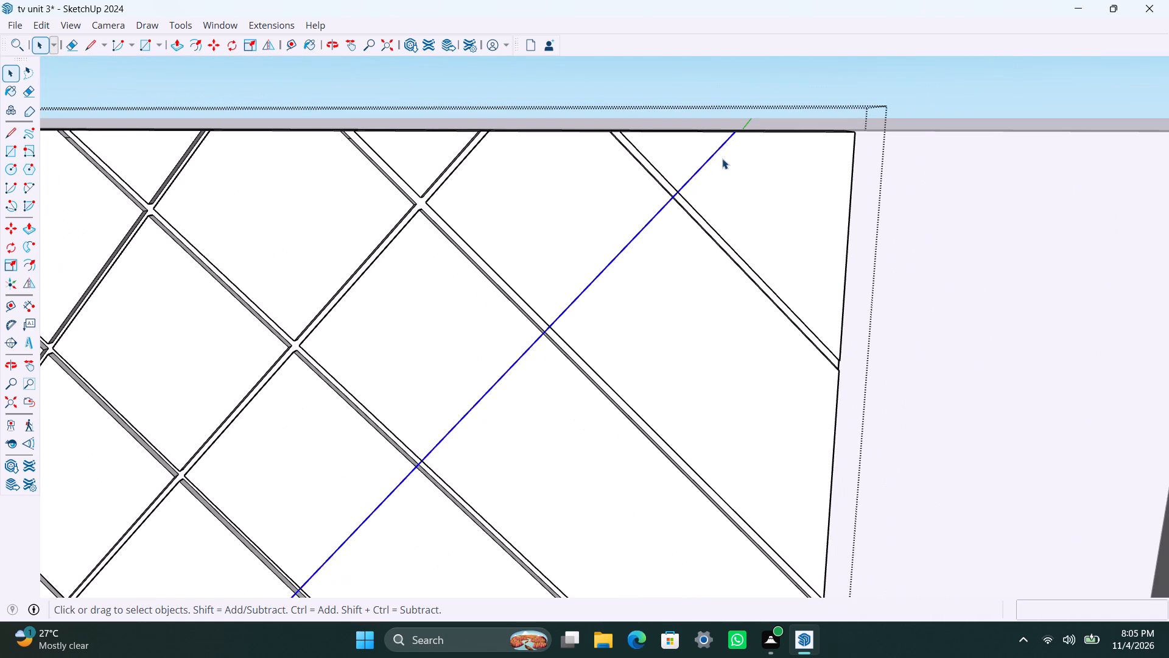
{"action": "key", "text": "m"}
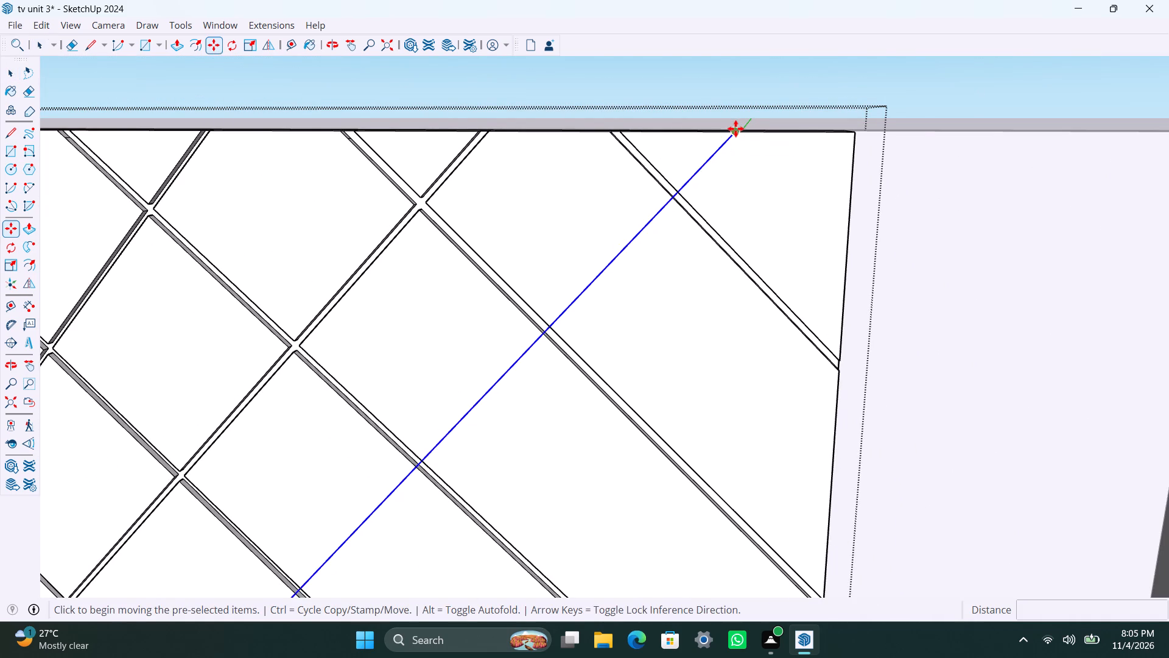
{"action": "left_click", "coordinate": [735, 130]}
{"action": "left_click", "coordinate": [753, 133]}
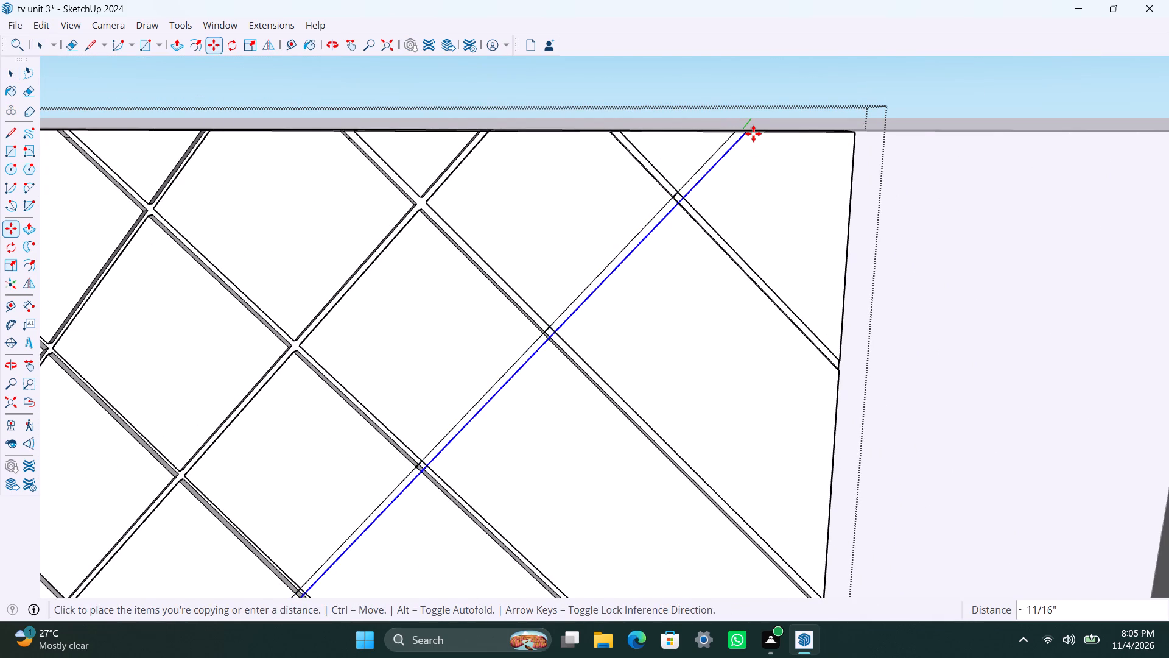
{"action": "key", "text": "space"}
Draw a short line extending the copied diagonal's lower end to the panel's side edge, closing the groove strip.
{"action": "scroll", "coordinate": [734, 174], "scroll_direction": "down", "scroll_amount": 9}
{"action": "middle_click_drag", "start_coordinate": [601, 335], "coordinate": [676, 238], "text": "shift"}
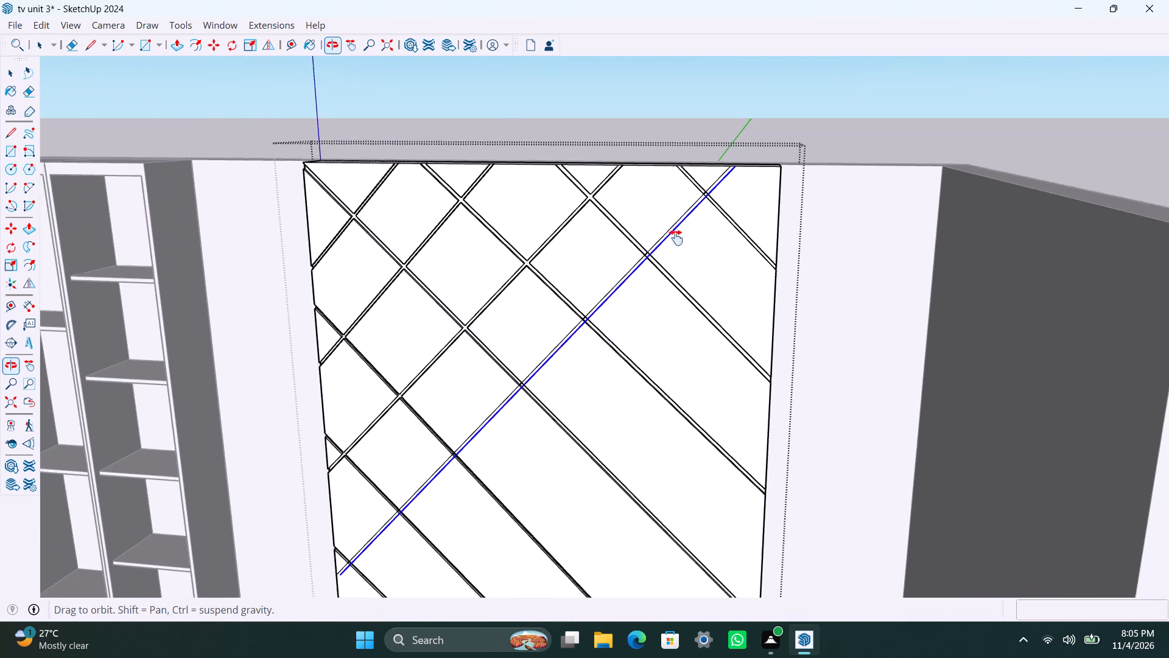
{"action": "middle_click_drag", "start_coordinate": [676, 238], "coordinate": [712, 177], "text": "shift"}
{"action": "scroll", "coordinate": [549, 334], "scroll_direction": "up", "scroll_amount": 14}
{"action": "scroll", "coordinate": [401, 472], "scroll_direction": "up", "scroll_amount": 1}
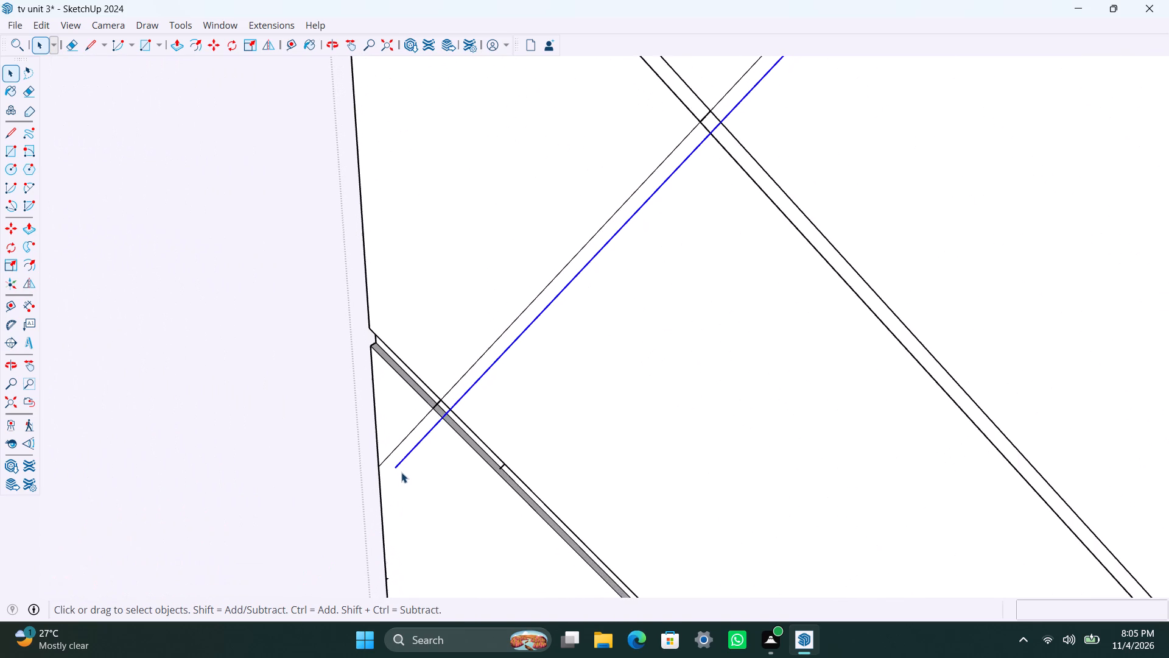
{"action": "scroll", "coordinate": [401, 472], "scroll_direction": "up", "scroll_amount": 1}
{"action": "key", "text": "l"}
{"action": "left_click", "coordinate": [398, 462]}
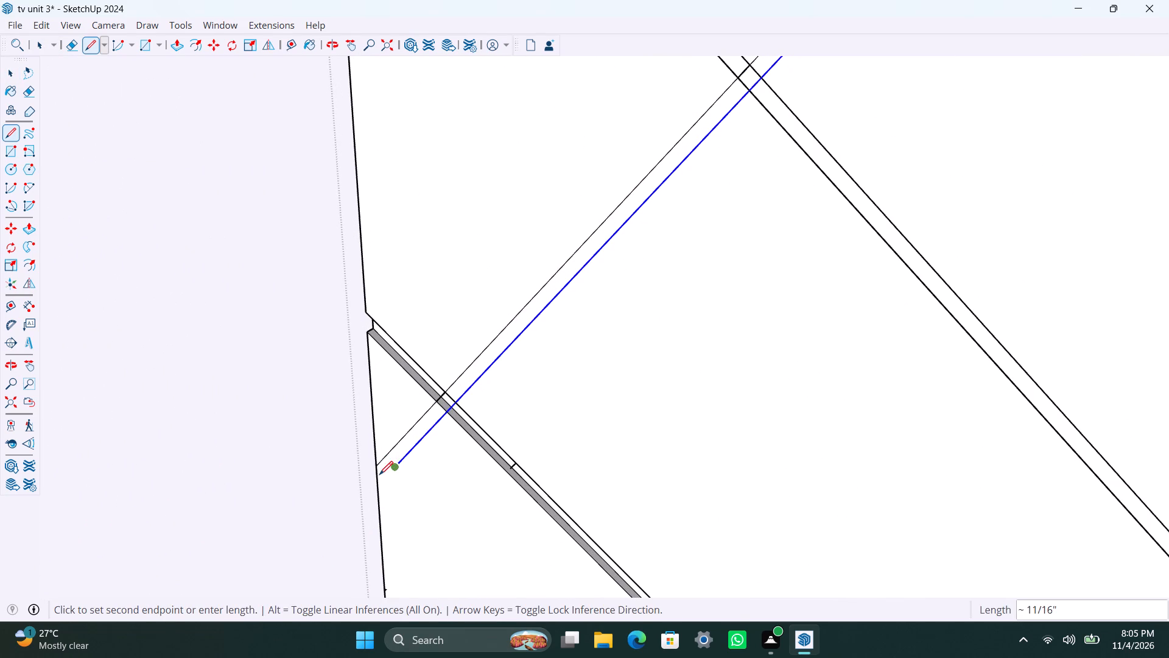
{"action": "left_click", "coordinate": [379, 486]}
{"action": "key", "text": "space"}
Recess the new diagonal strip's lowest segment at the panel's side edge 1/8" and apply the same recess to its second segment.
{"action": "left_click", "coordinate": [387, 466]}
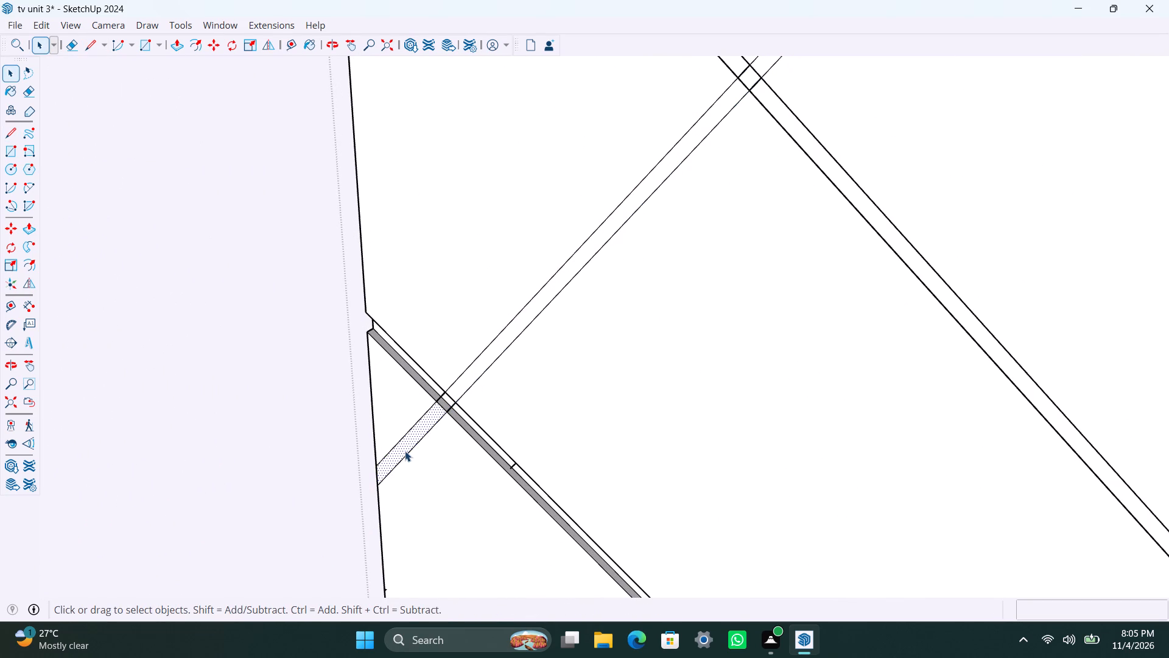
{"action": "key", "text": "p"}
{"action": "double_click", "coordinate": [403, 448]}
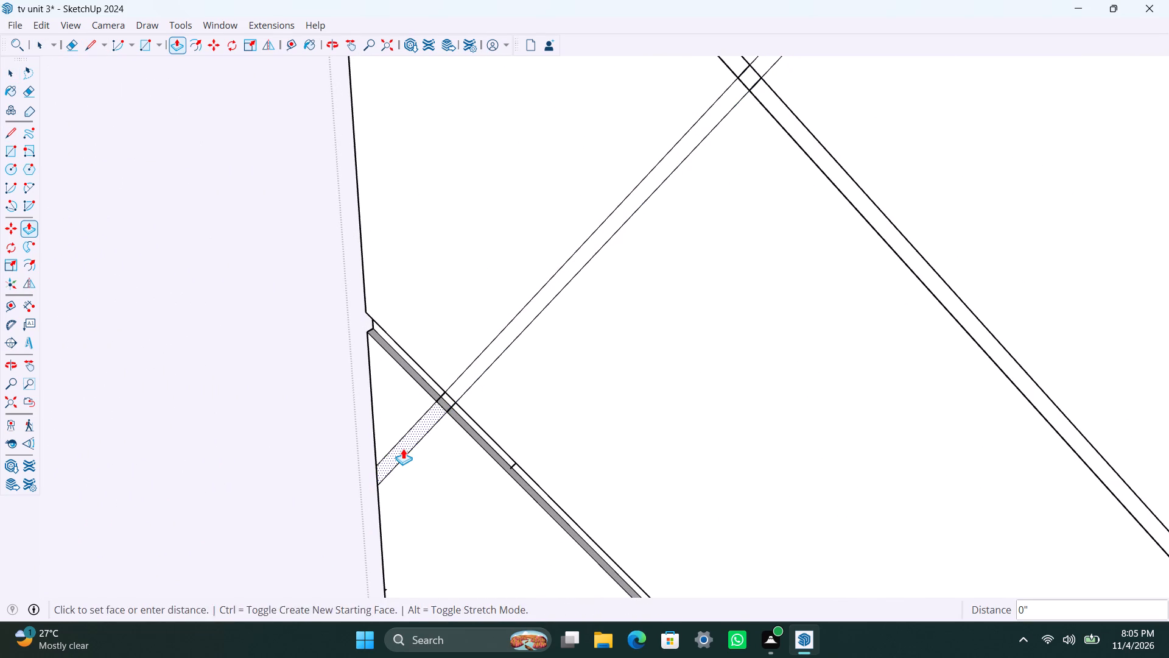
{"action": "double_click", "coordinate": [467, 381]}
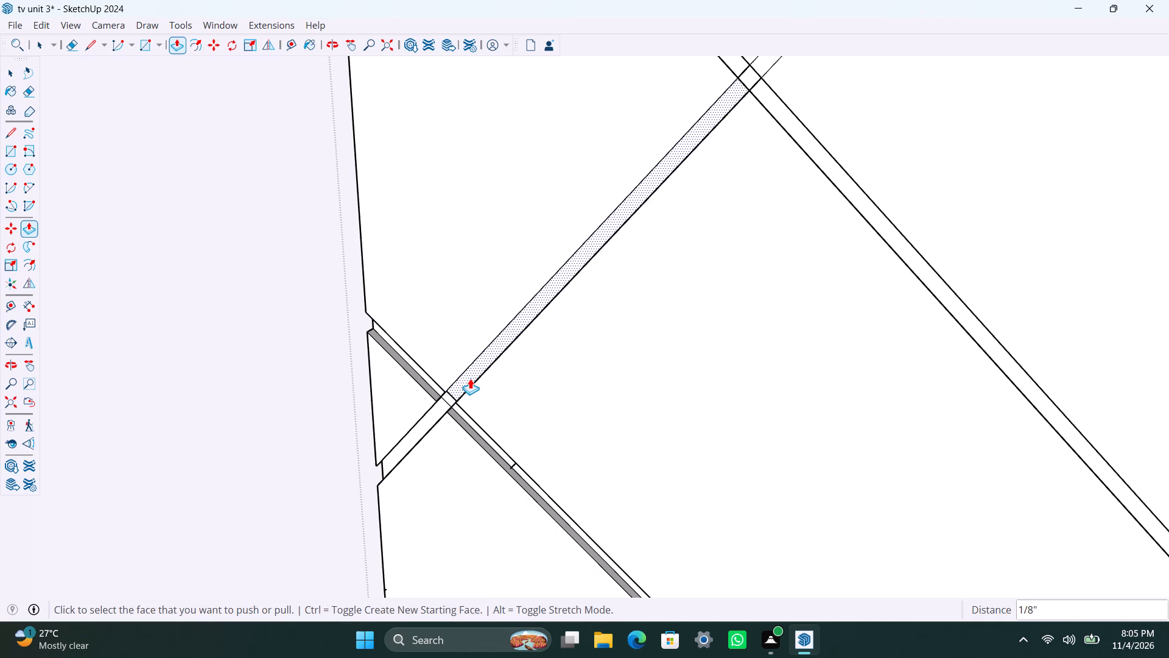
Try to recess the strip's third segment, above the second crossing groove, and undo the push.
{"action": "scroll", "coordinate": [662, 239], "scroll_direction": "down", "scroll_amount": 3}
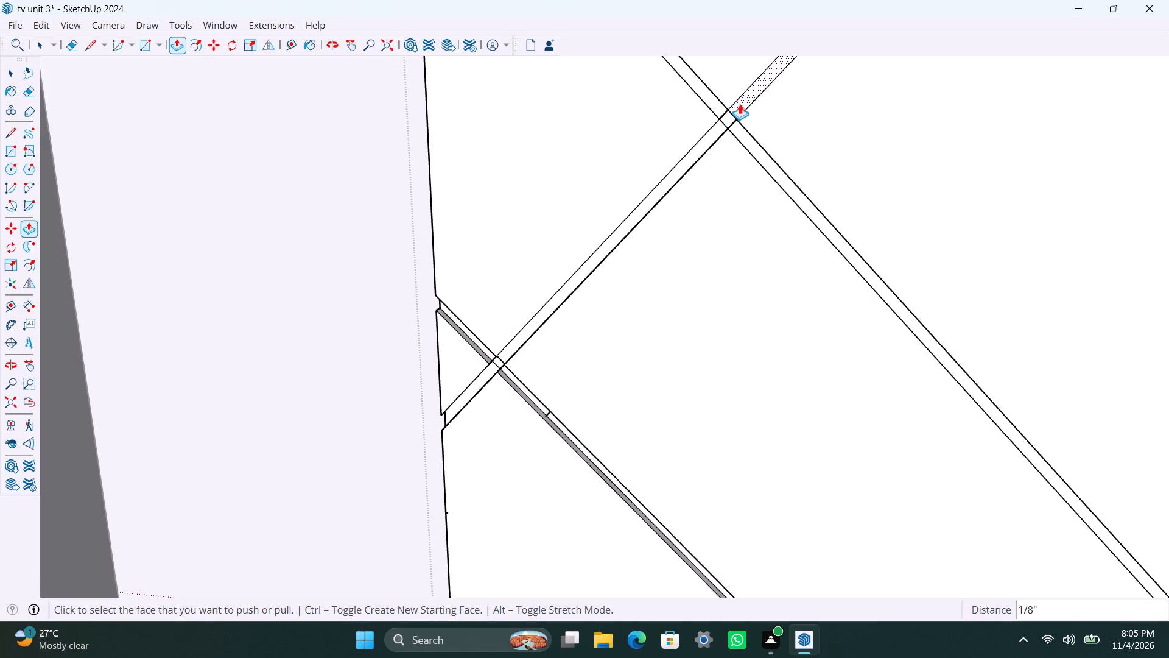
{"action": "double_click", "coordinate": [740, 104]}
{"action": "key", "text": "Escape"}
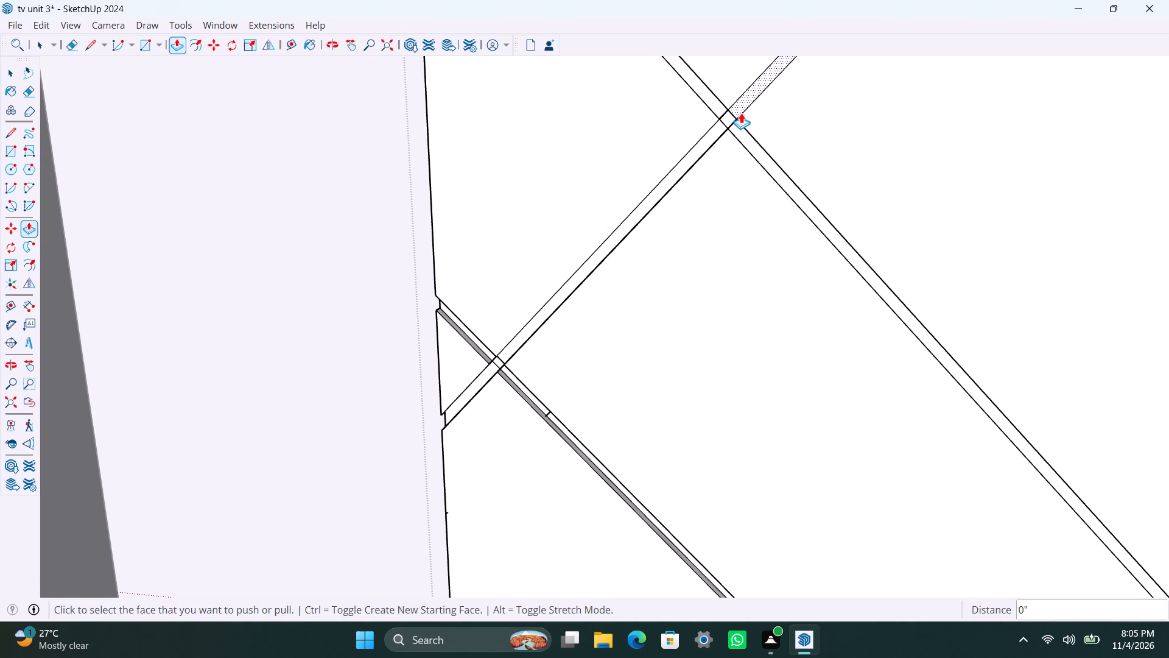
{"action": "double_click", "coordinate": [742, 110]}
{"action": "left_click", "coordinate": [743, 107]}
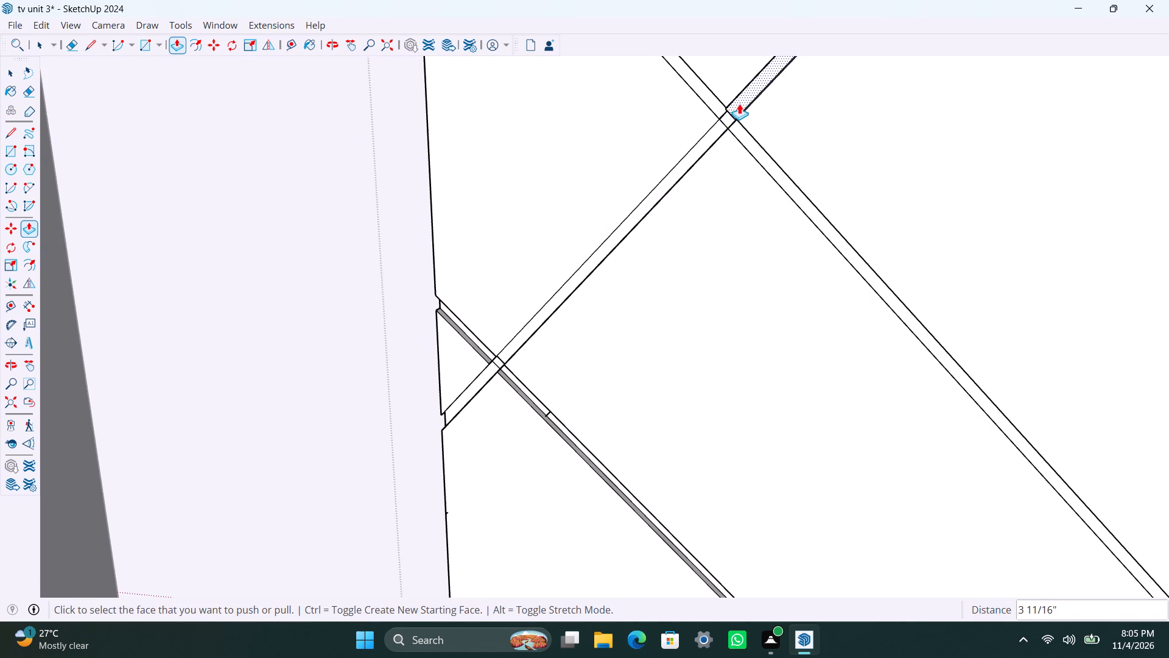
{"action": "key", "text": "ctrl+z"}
Push the strip's second segment, between the first and second crossing grooves, 3/8" to the level of the groove floor.
{"action": "scroll", "coordinate": [603, 267], "scroll_direction": "up", "scroll_amount": 6}
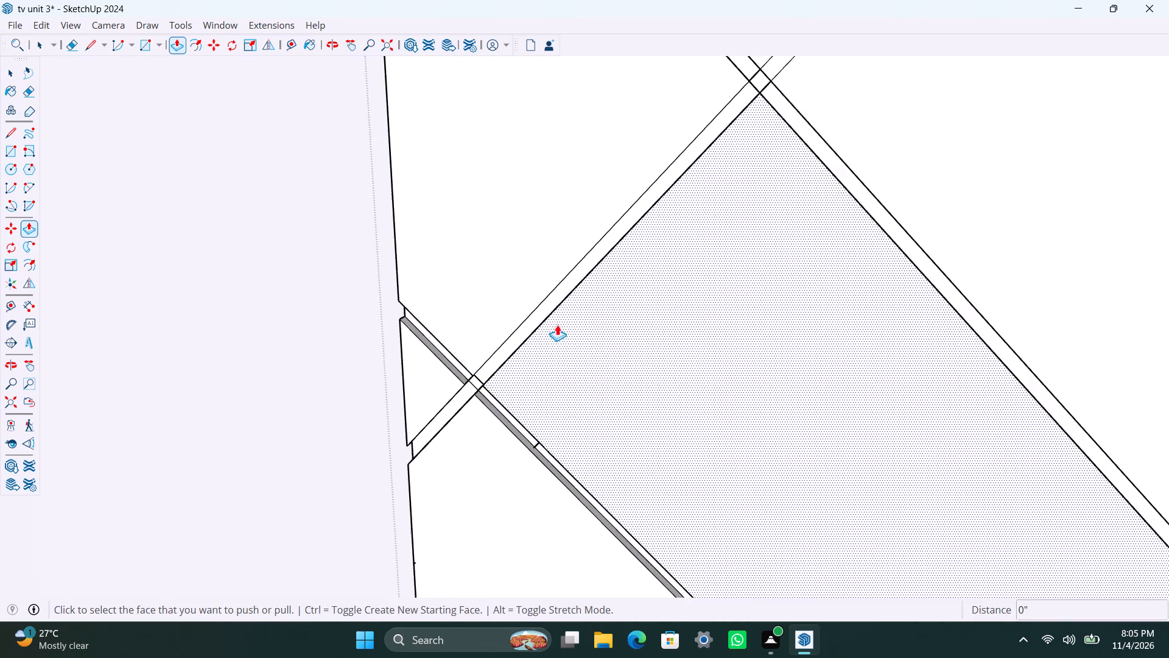
{"action": "scroll", "coordinate": [557, 325], "scroll_direction": "up", "scroll_amount": 2}
{"action": "middle_click_drag", "start_coordinate": [447, 381], "coordinate": [258, 166]}
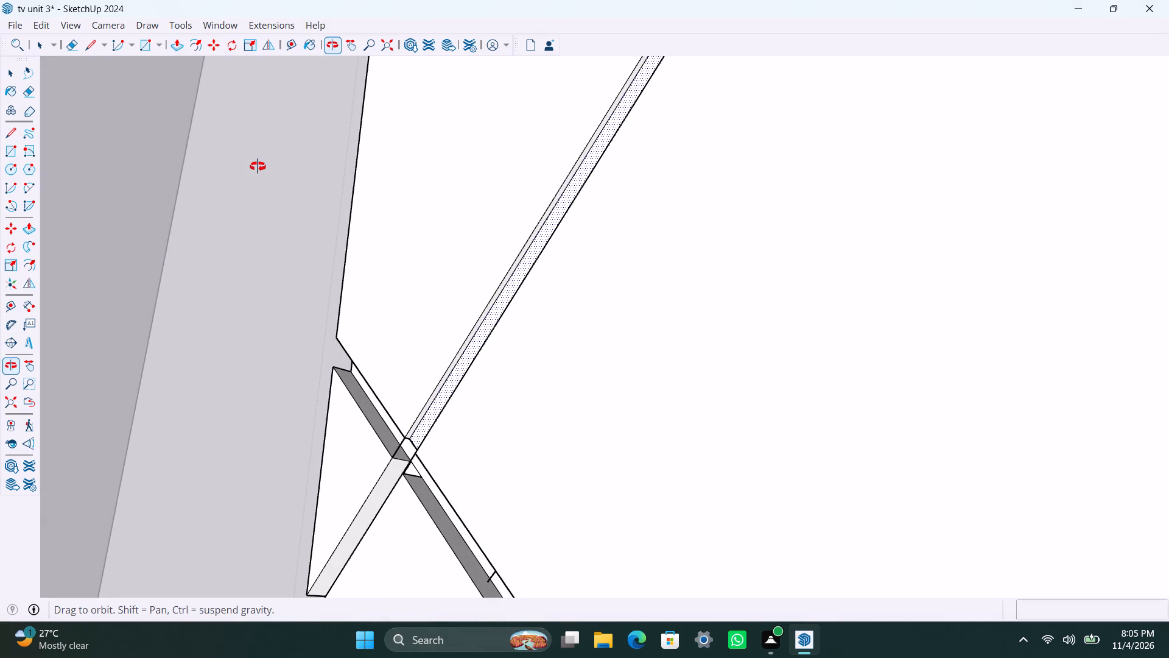
{"action": "scroll", "coordinate": [440, 353], "scroll_direction": "up", "scroll_amount": 3}
{"action": "middle_click_drag", "start_coordinate": [395, 420], "coordinate": [637, 183], "text": "shift"}
{"action": "scroll", "coordinate": [648, 219], "scroll_direction": "up", "scroll_amount": 3}
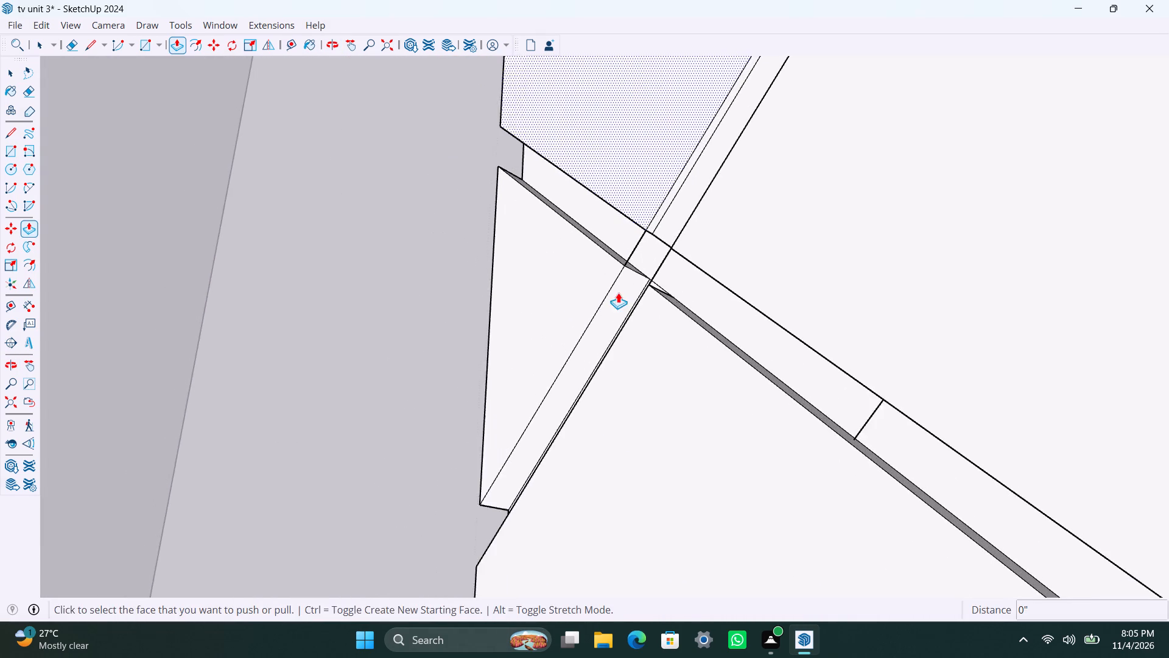
{"action": "middle_click_drag", "start_coordinate": [615, 313], "coordinate": [828, 429]}
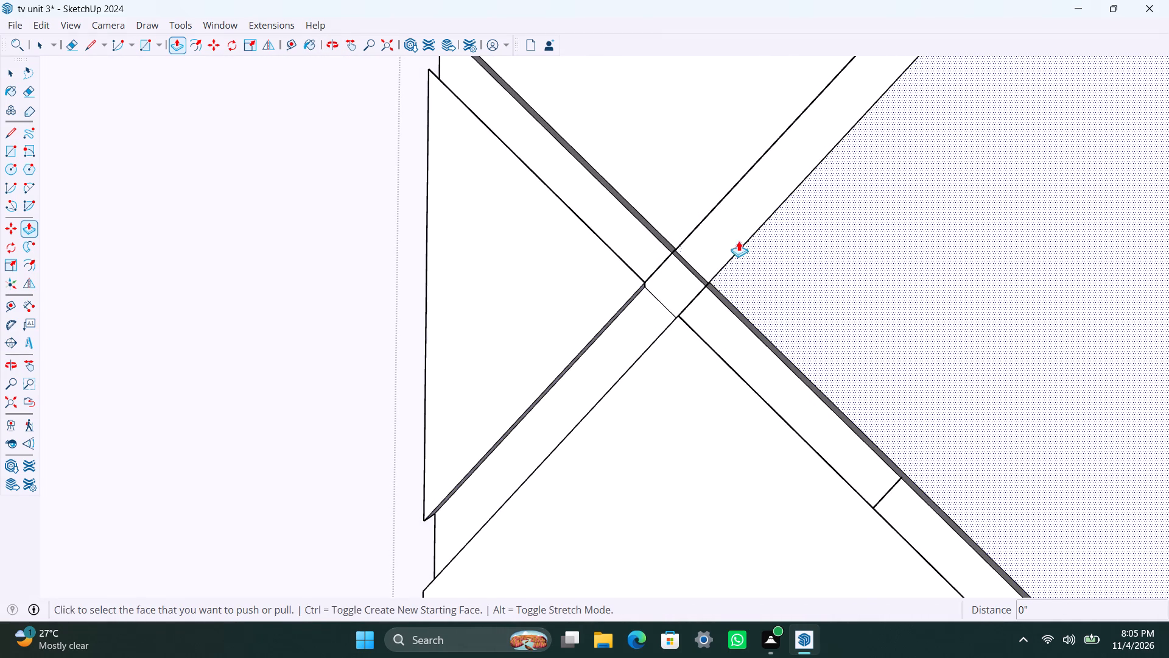
{"action": "left_click", "coordinate": [729, 238]}
{"action": "left_click", "coordinate": [687, 280]}
Recess the strip's third segment, between the second and third crossing grooves, 1/2" to the groove floor.
{"action": "scroll", "coordinate": [653, 314], "scroll_direction": "down", "scroll_amount": 9}
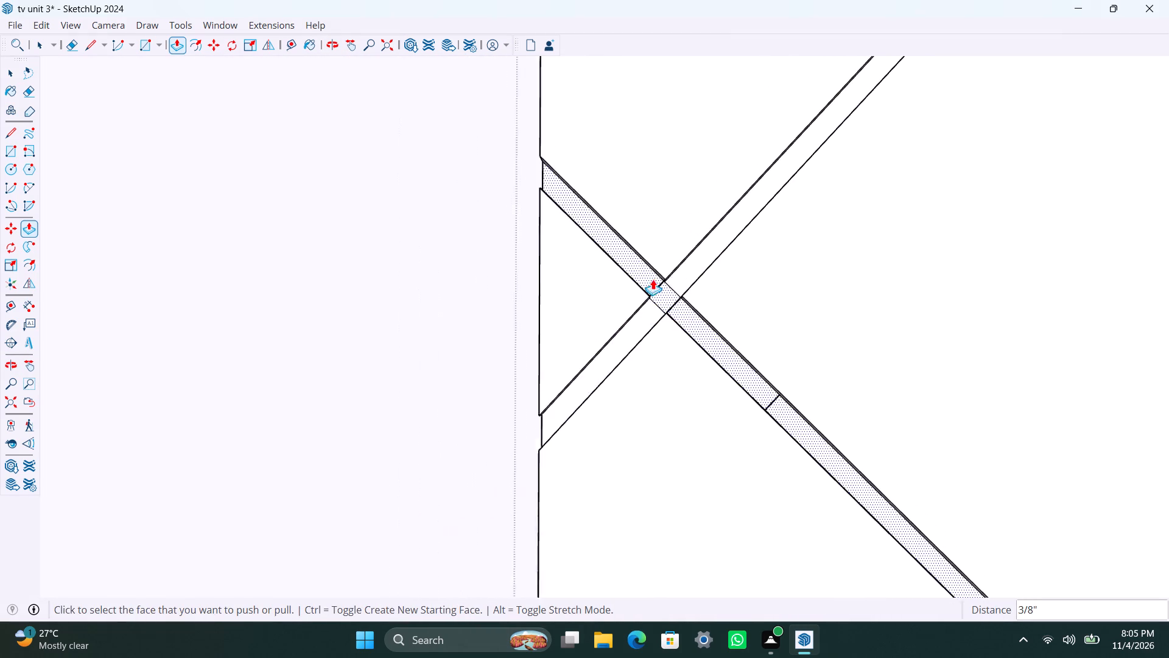
{"action": "scroll", "coordinate": [653, 279], "scroll_direction": "down", "scroll_amount": 12}
{"action": "middle_click_drag", "start_coordinate": [707, 255], "coordinate": [553, 375], "text": "shift"}
{"action": "scroll", "coordinate": [653, 247], "scroll_direction": "up", "scroll_amount": 8}
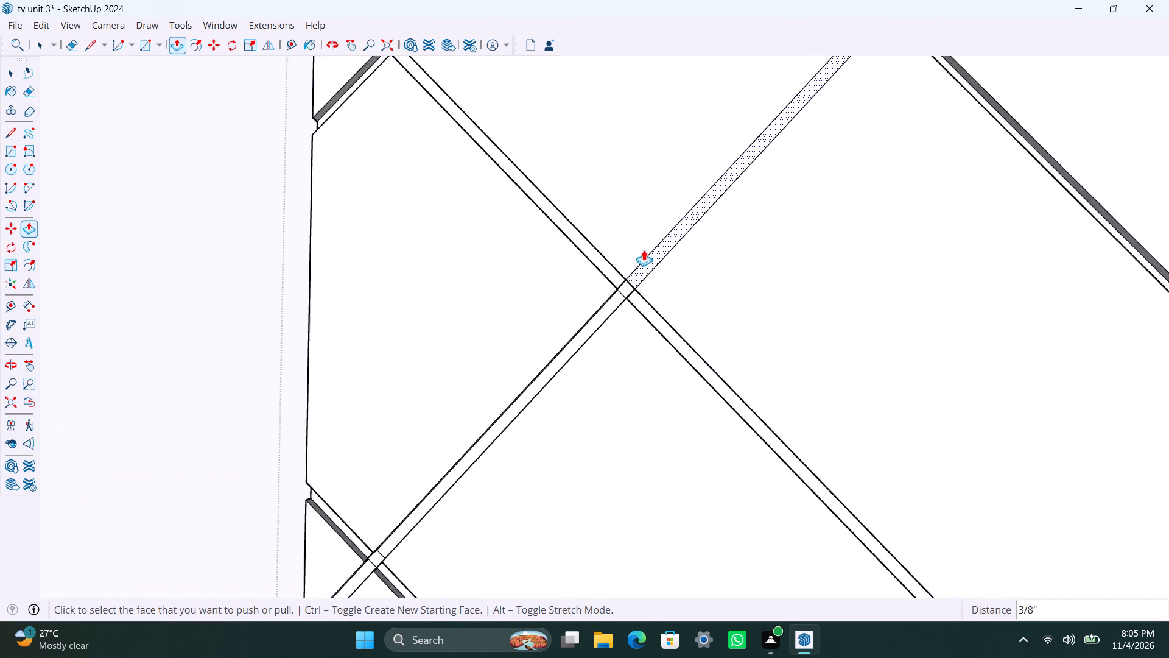
{"action": "scroll", "coordinate": [644, 250], "scroll_direction": "up", "scroll_amount": 7}
{"action": "left_click", "coordinate": [642, 274]}
{"action": "left_click", "coordinate": [607, 310]}
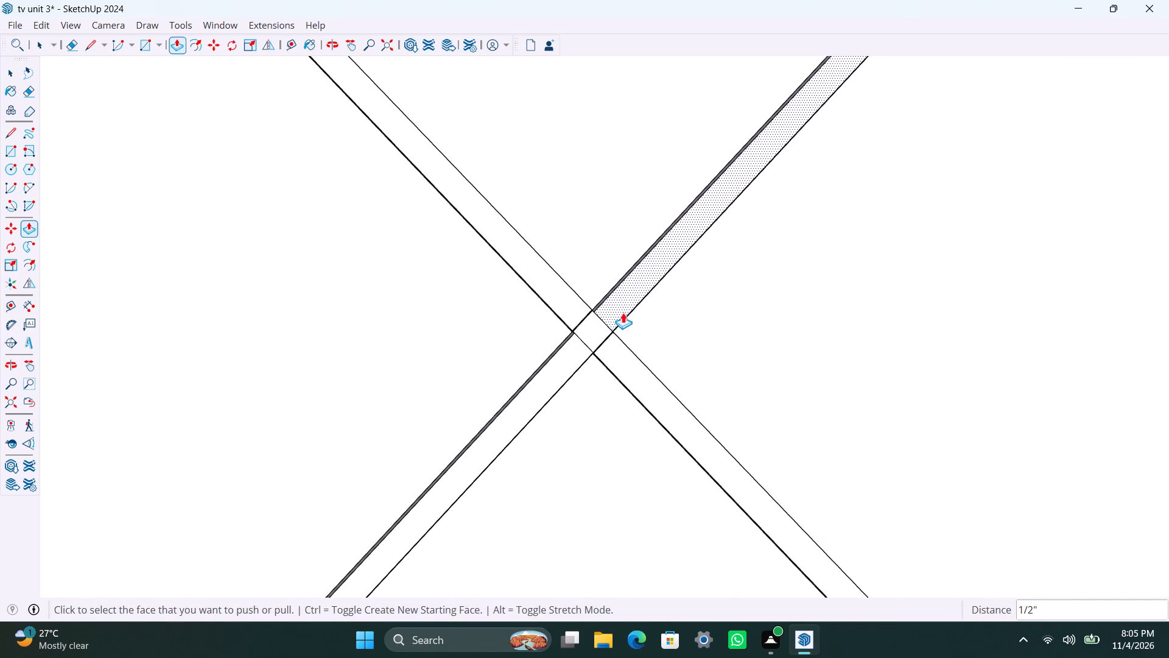
Recess the strip's fourth segment, between the third and fourth crossing grooves, 11/16" to the groove floor.
{"action": "scroll", "coordinate": [628, 313], "scroll_direction": "down", "scroll_amount": 20}
{"action": "scroll", "coordinate": [628, 313], "scroll_direction": "down", "scroll_amount": 1}
{"action": "middle_click_drag", "start_coordinate": [737, 218], "coordinate": [642, 361]}
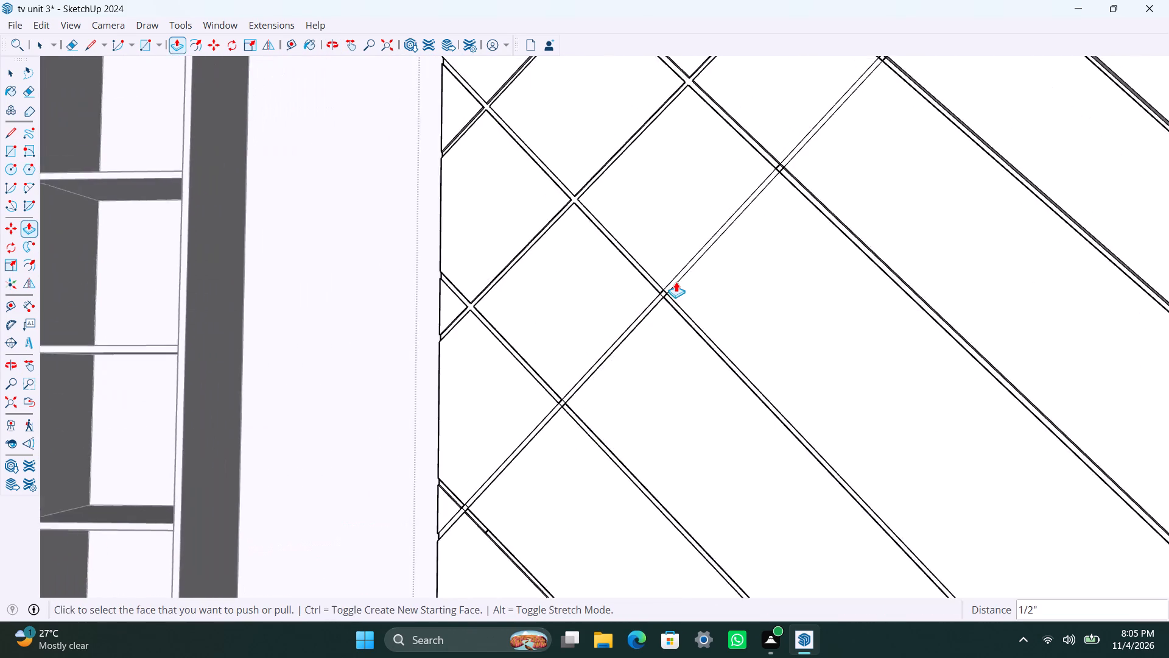
{"action": "scroll", "coordinate": [676, 281], "scroll_direction": "up", "scroll_amount": 10}
{"action": "double_click", "coordinate": [684, 273]}
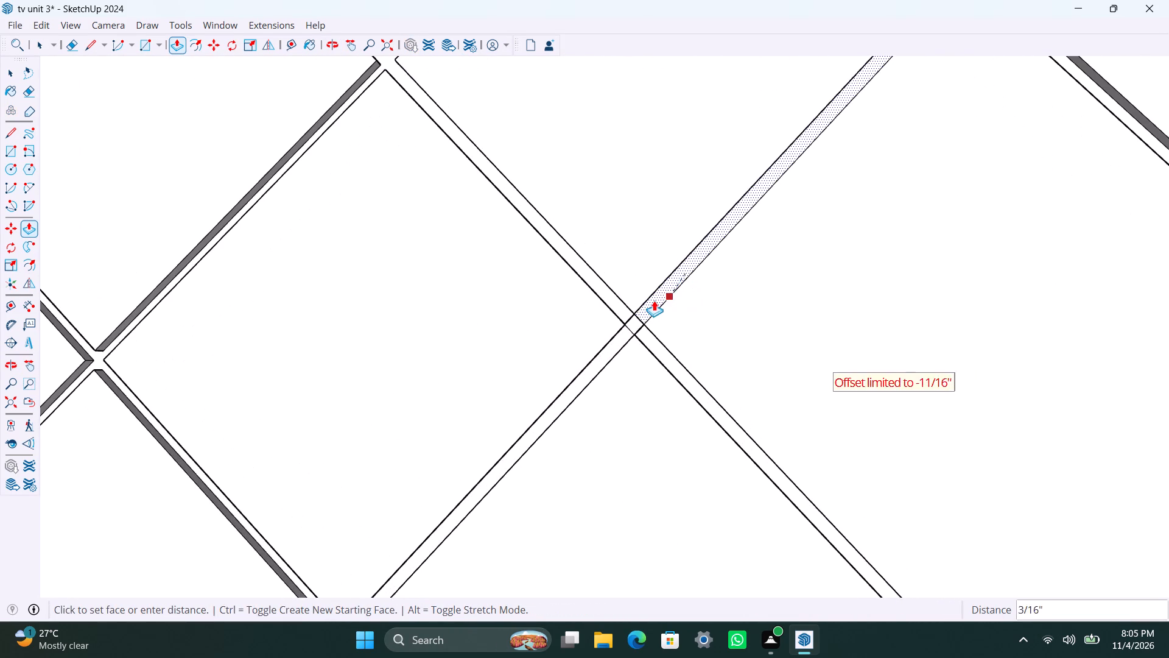
{"action": "left_click", "coordinate": [638, 320]}
Recess the strip's fifth segment, between the fourth and fifth crossing grooves, 1/2" to the groove floor.
{"action": "scroll", "coordinate": [673, 325], "scroll_direction": "down", "scroll_amount": 10}
{"action": "scroll", "coordinate": [758, 198], "scroll_direction": "down", "scroll_amount": 4}
{"action": "middle_click_drag", "start_coordinate": [768, 203], "coordinate": [704, 314]}
{"action": "scroll", "coordinate": [714, 306], "scroll_direction": "up", "scroll_amount": 18}
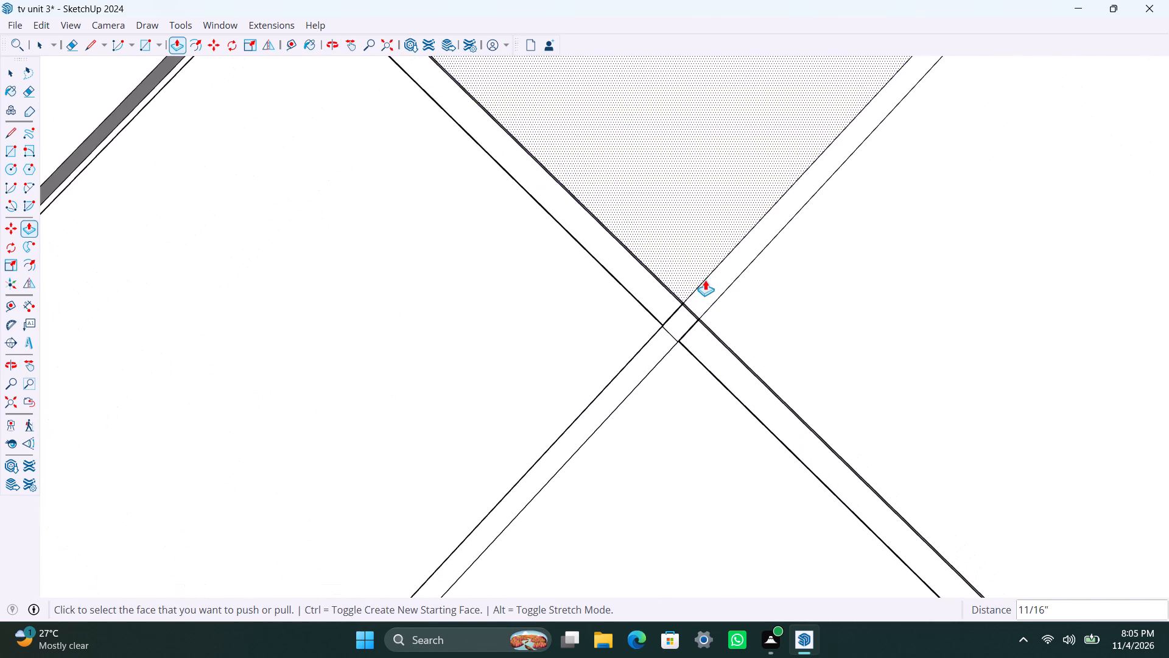
{"action": "left_click", "coordinate": [705, 292]}
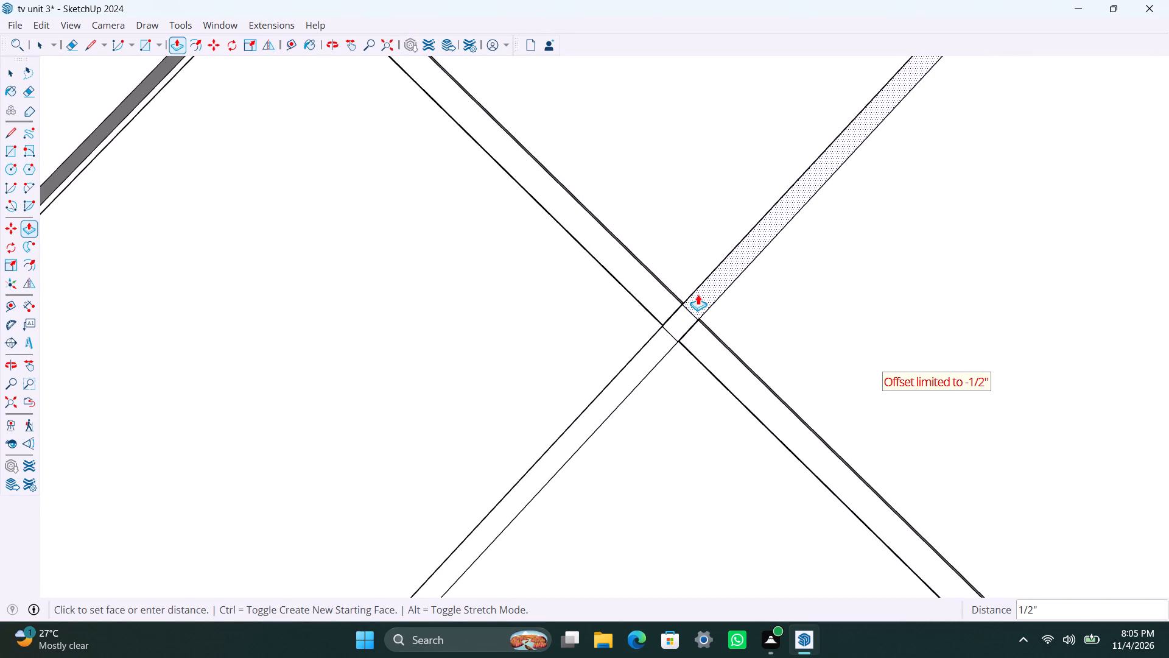
{"action": "left_click", "coordinate": [692, 307]}
Recess the strip's sixth segment, between the fifth and sixth crossing grooves, by the same 1/2" depth.
{"action": "scroll", "coordinate": [689, 305], "scroll_direction": "up", "scroll_amount": 4}
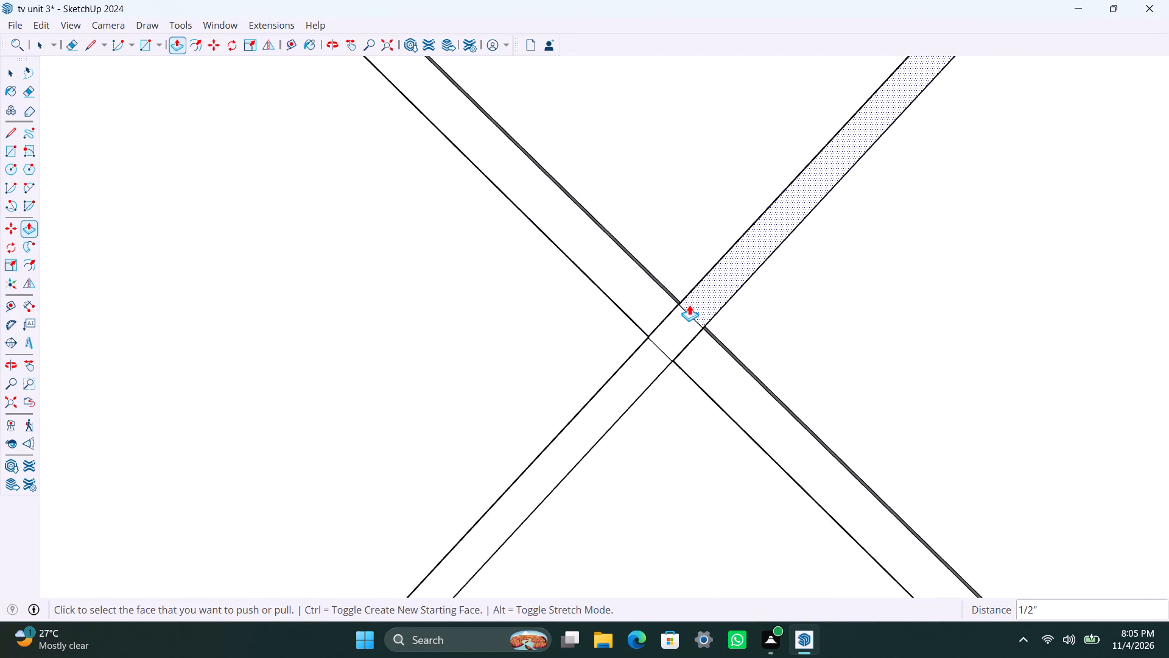
{"action": "scroll", "coordinate": [689, 305], "scroll_direction": "up", "scroll_amount": 13}
{"action": "scroll", "coordinate": [676, 341], "scroll_direction": "down", "scroll_amount": 7}
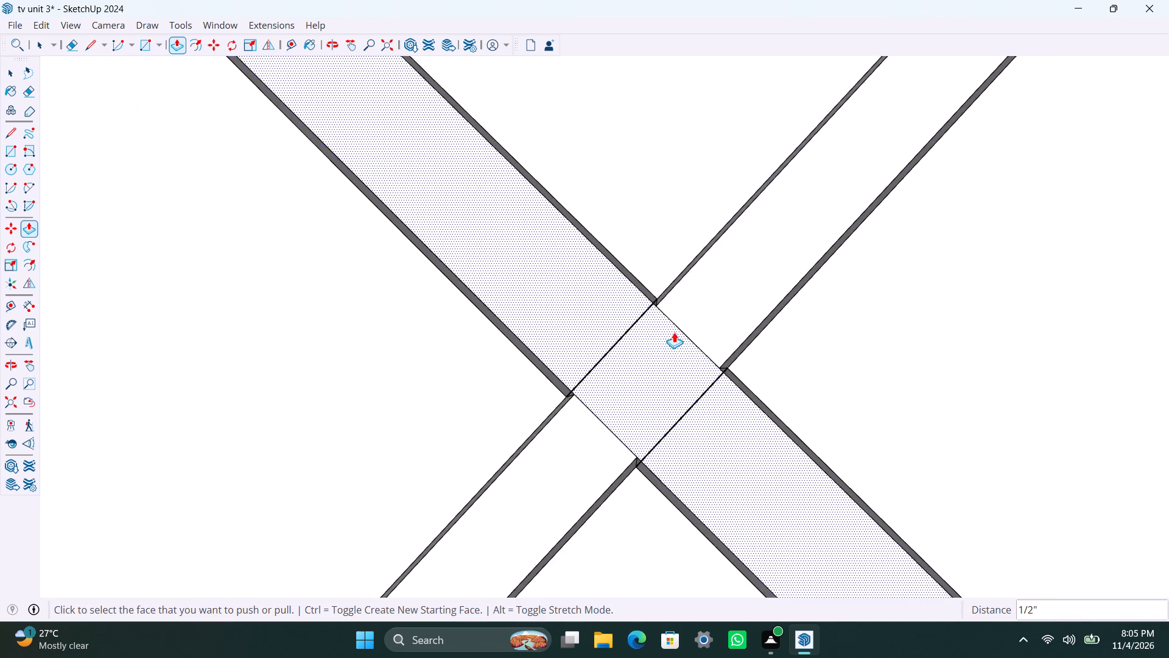
{"action": "scroll", "coordinate": [674, 332], "scroll_direction": "down", "scroll_amount": 20}
{"action": "scroll", "coordinate": [674, 332], "scroll_direction": "down", "scroll_amount": 14}
{"action": "middle_click_drag", "start_coordinate": [843, 141], "coordinate": [618, 413], "text": "shift"}
{"action": "scroll", "coordinate": [655, 338], "scroll_direction": "up", "scroll_amount": 17}
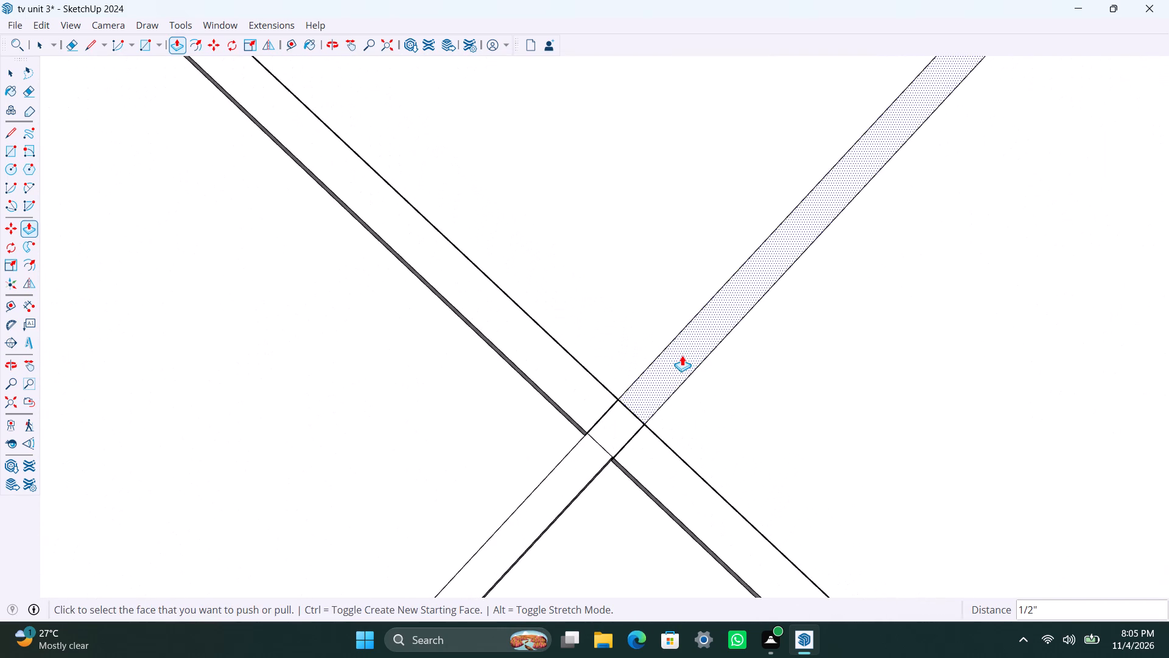
{"action": "double_click", "coordinate": [682, 355]}
Recess the strip's last two segments, from the sixth crossing groove up to the panel's top edge, repeating the previous depth.
{"action": "scroll", "coordinate": [732, 299], "scroll_direction": "down", "scroll_amount": 15}
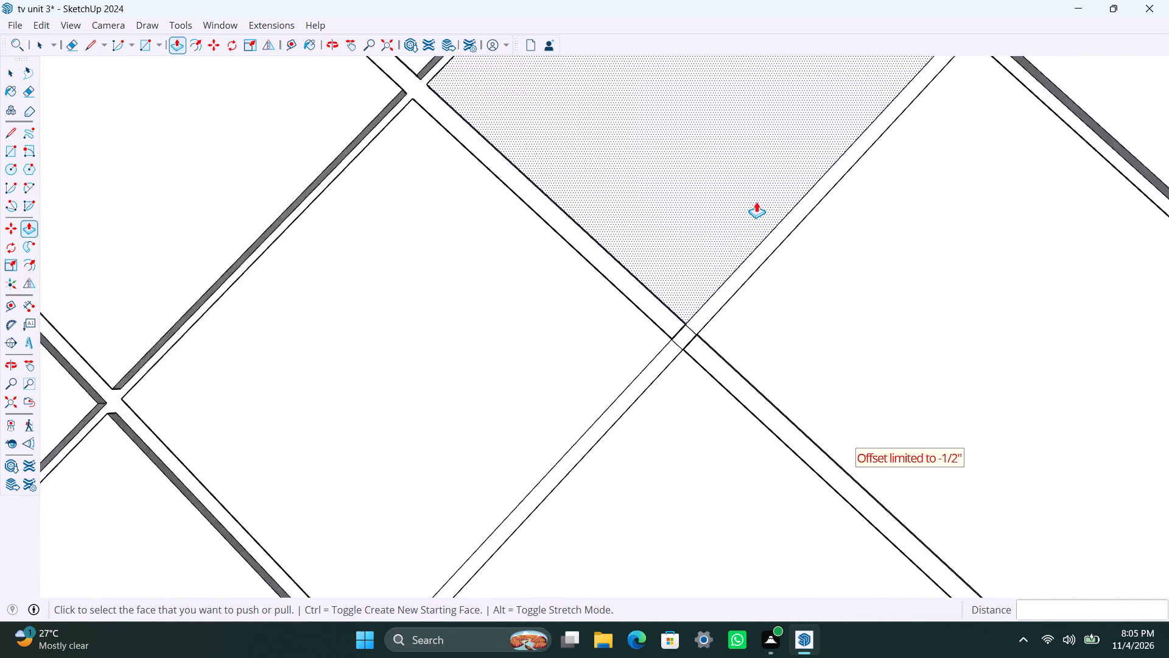
{"action": "scroll", "coordinate": [756, 202], "scroll_direction": "down", "scroll_amount": 7}
{"action": "middle_click_drag", "start_coordinate": [838, 177], "coordinate": [723, 384]}
{"action": "scroll", "coordinate": [737, 339], "scroll_direction": "up", "scroll_amount": 12}
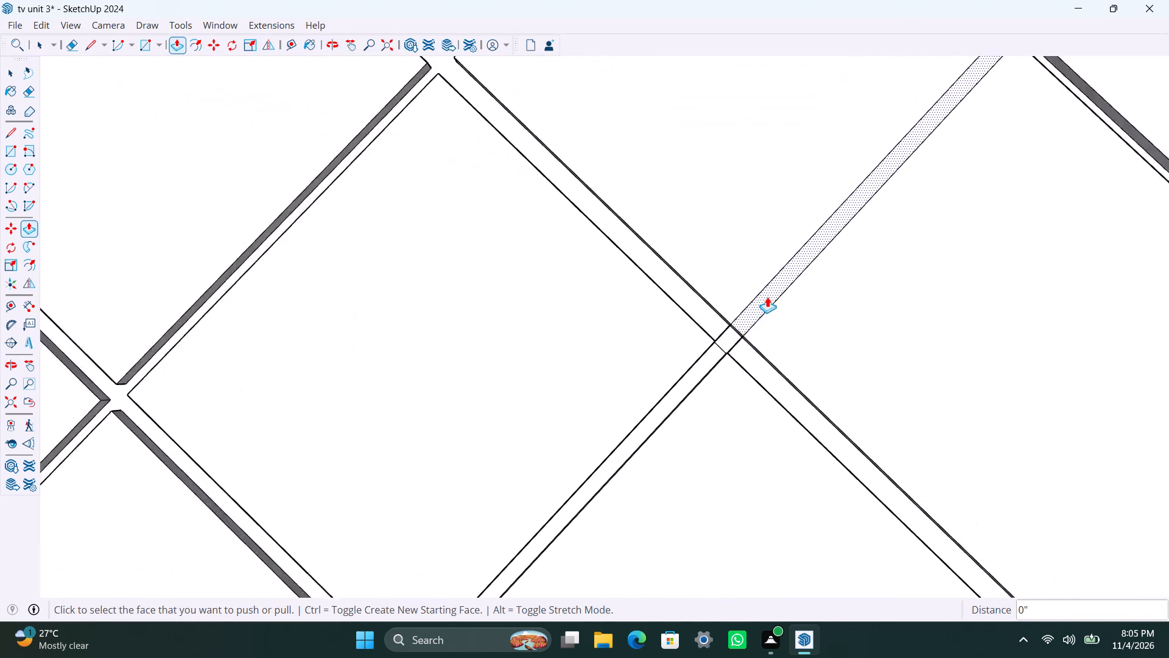
{"action": "scroll", "coordinate": [767, 297], "scroll_direction": "up", "scroll_amount": 5}
{"action": "double_click", "coordinate": [767, 297]}
{"action": "scroll", "coordinate": [720, 269], "scroll_direction": "down", "scroll_amount": 19}
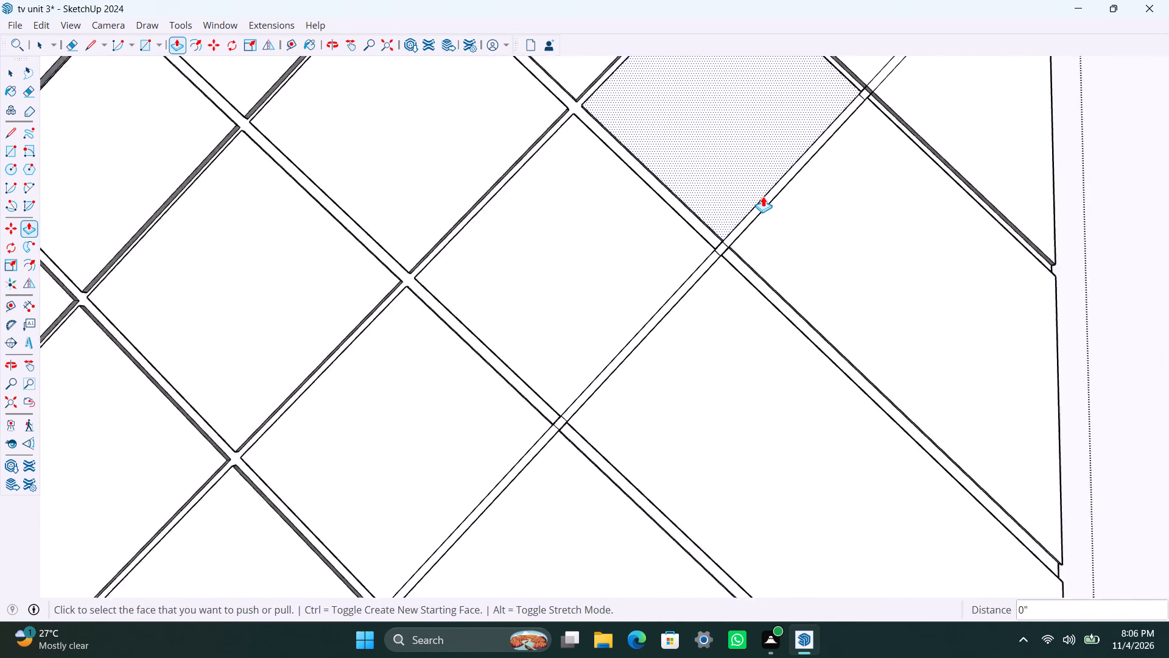
{"action": "scroll", "coordinate": [763, 196], "scroll_direction": "down", "scroll_amount": 2}
{"action": "middle_click_drag", "start_coordinate": [782, 193], "coordinate": [721, 310]}
{"action": "scroll", "coordinate": [746, 272], "scroll_direction": "up", "scroll_amount": 12}
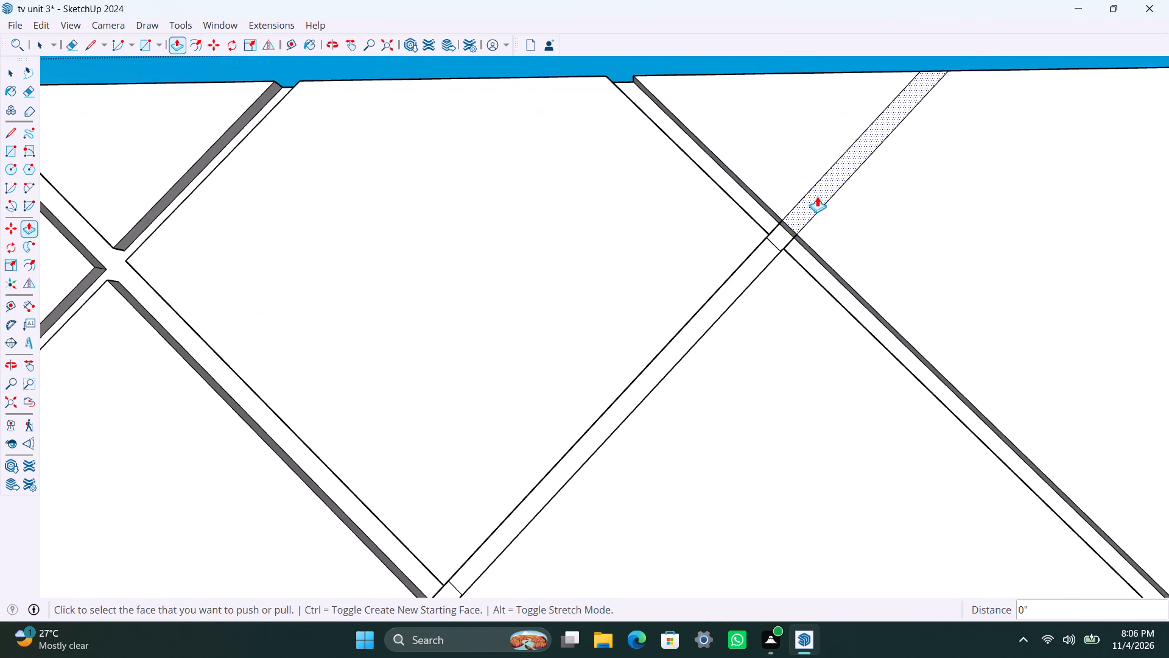
{"action": "double_click", "coordinate": [817, 196]}
Save the model.
{"action": "scroll", "coordinate": [644, 311], "scroll_direction": "down", "scroll_amount": 8}
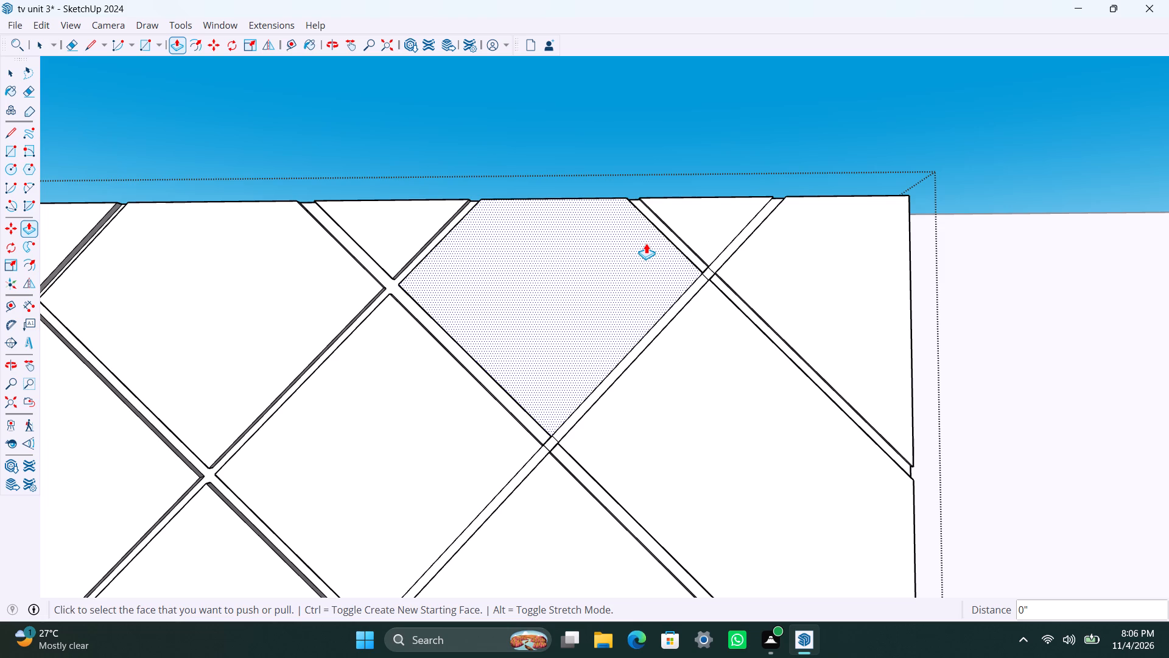
{"action": "key", "text": "ctrl+s"}
Delete the leftover edges across the new groove's lowest crossing, near the panel's side edge, so both groove floors merge.
{"action": "scroll", "coordinate": [646, 249], "scroll_direction": "down", "scroll_amount": 10}
{"action": "middle_click_drag", "start_coordinate": [644, 366], "coordinate": [679, 319], "text": "shift"}
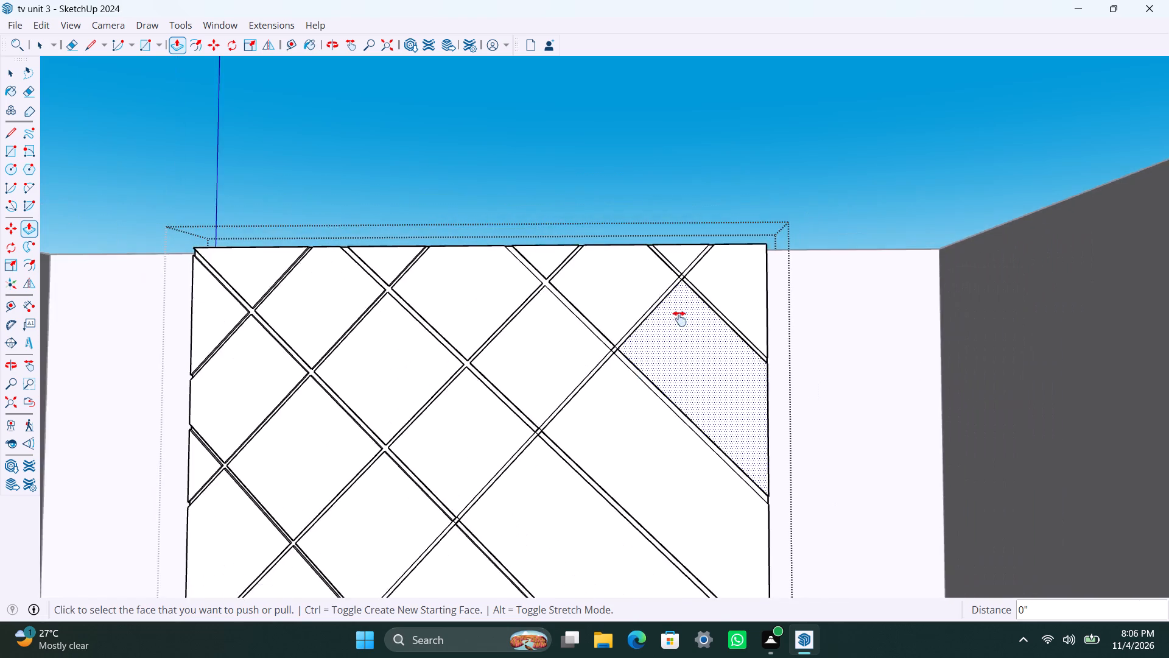
{"action": "middle_click_drag", "start_coordinate": [679, 319], "coordinate": [807, 122], "text": "shift"}
{"action": "scroll", "coordinate": [540, 363], "scroll_direction": "down", "scroll_amount": 4}
{"action": "middle_click_drag", "start_coordinate": [488, 414], "coordinate": [497, 407]}
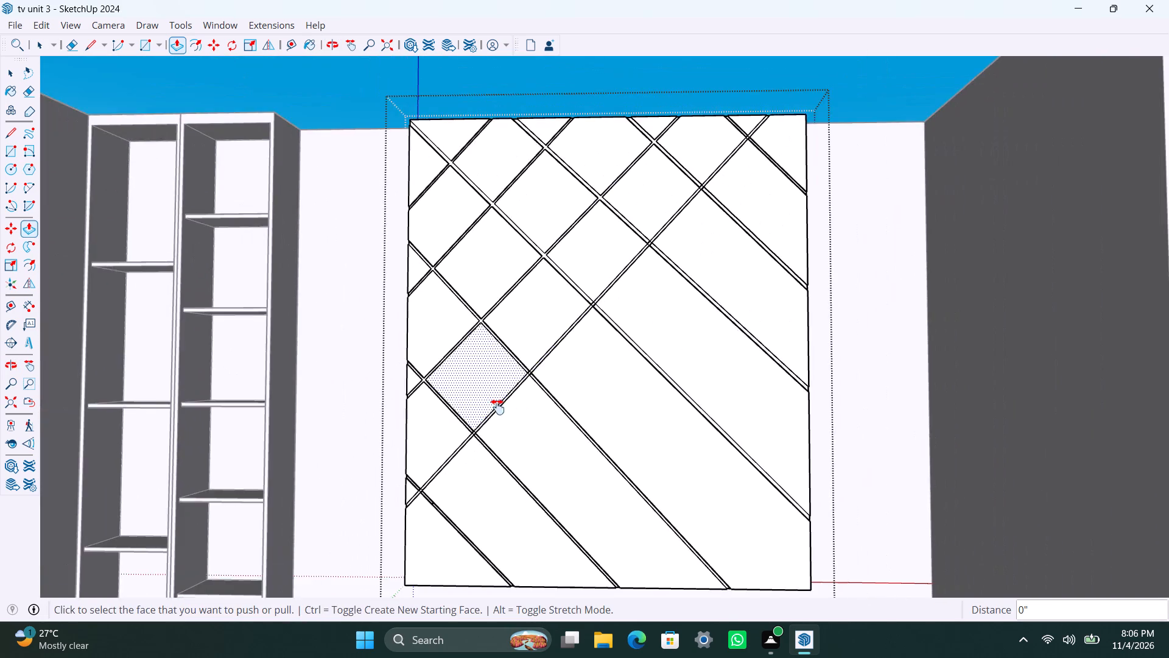
{"action": "middle_click_drag", "start_coordinate": [497, 407], "coordinate": [653, 214]}
{"action": "scroll", "coordinate": [586, 341], "scroll_direction": "up", "scroll_amount": 13}
{"action": "key", "text": "space"}
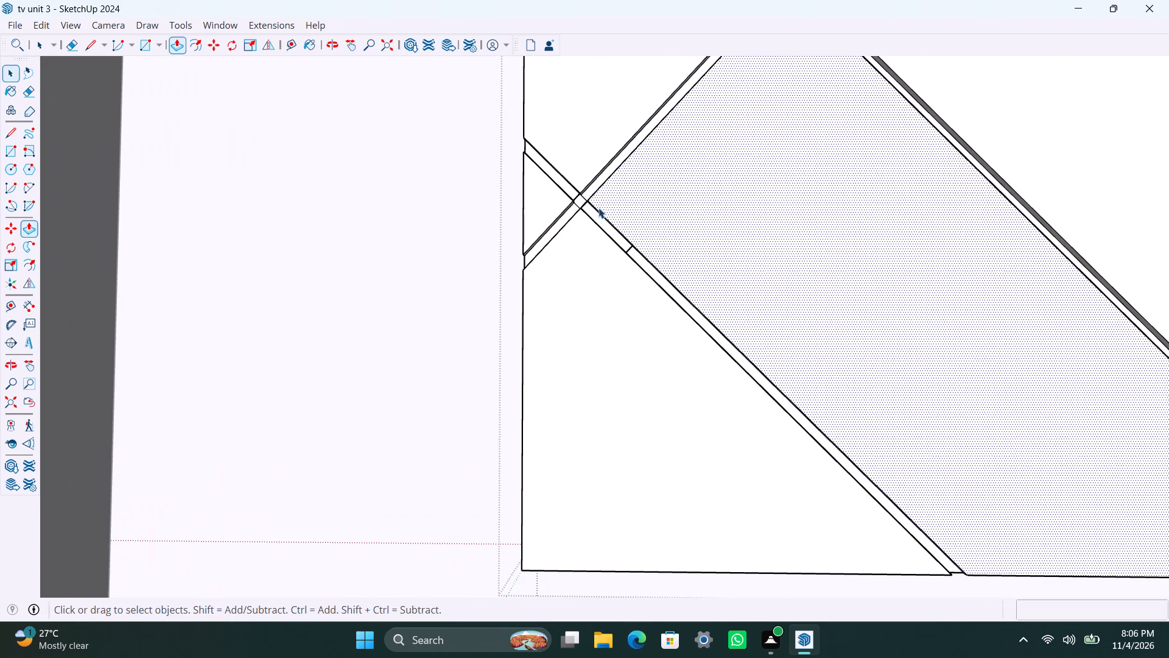
{"action": "scroll", "coordinate": [600, 196], "scroll_direction": "up", "scroll_amount": 15}
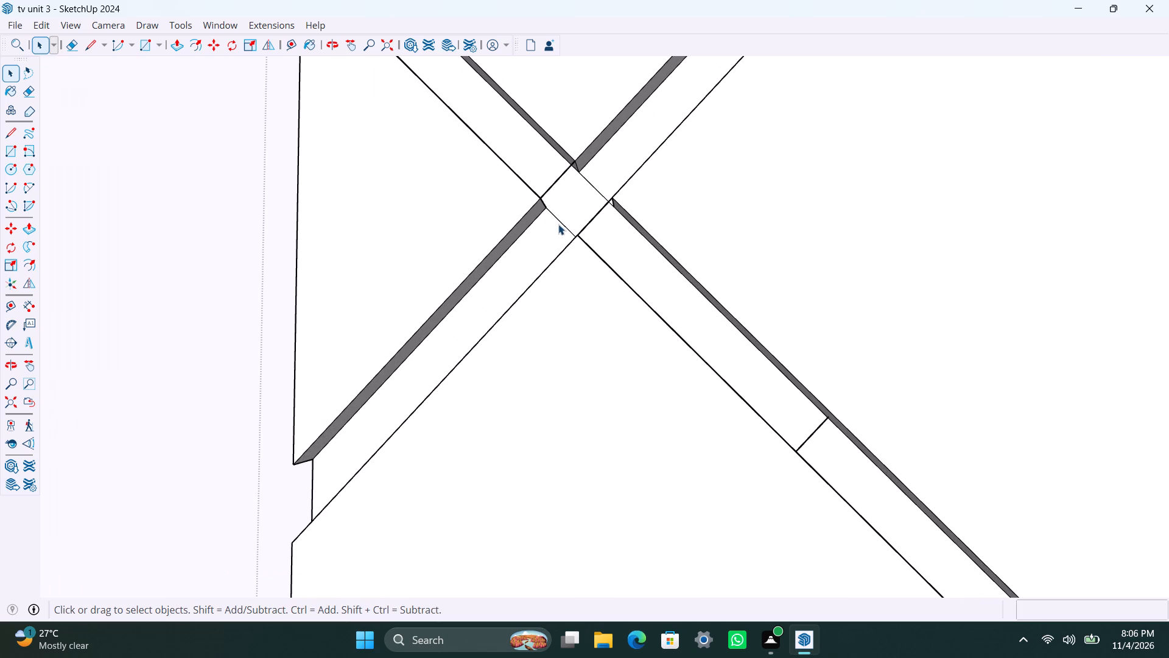
{"action": "left_click", "coordinate": [558, 224]}
{"action": "left_click", "coordinate": [561, 224]}
{"action": "key", "text": "Delete"}
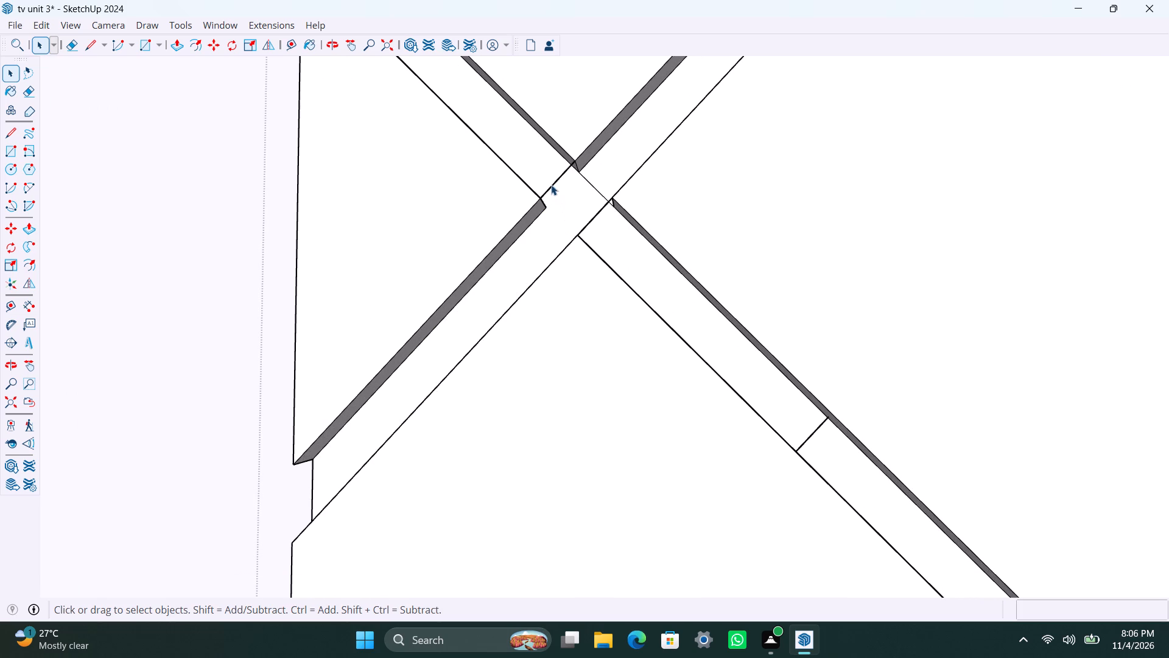
{"action": "left_click", "coordinate": [551, 185]}
{"action": "key", "text": "Delete"}
{"action": "left_click", "coordinate": [586, 188]}
{"action": "left_click", "coordinate": [592, 187]}
{"action": "key", "text": "Delete"}
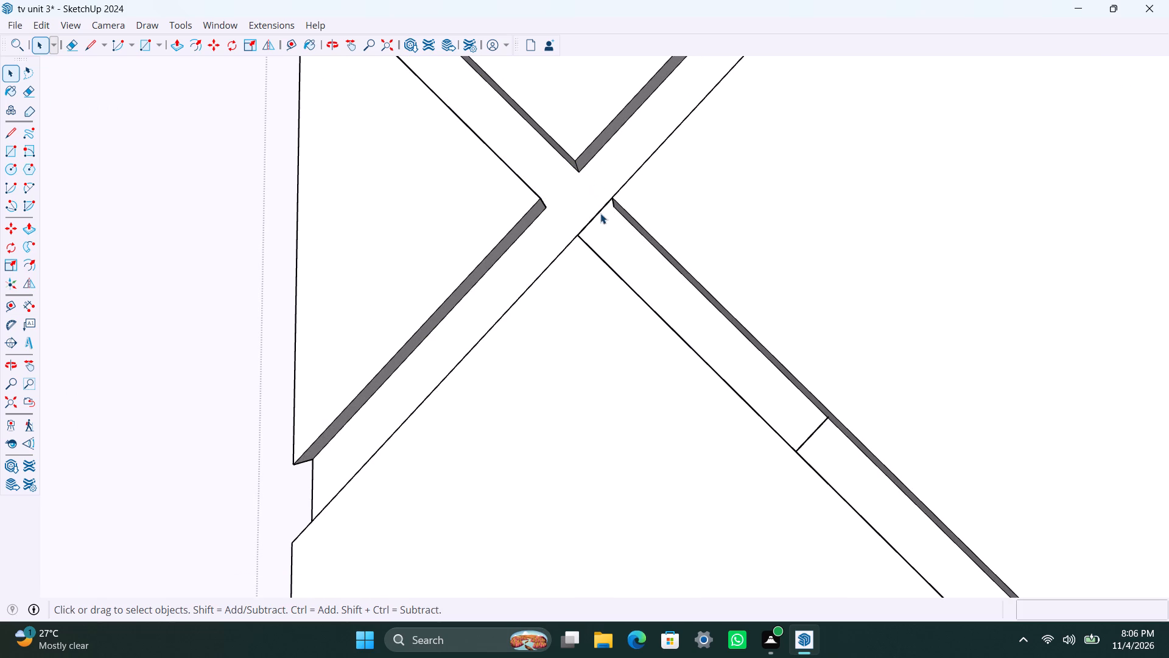
{"action": "left_click", "coordinate": [595, 214]}
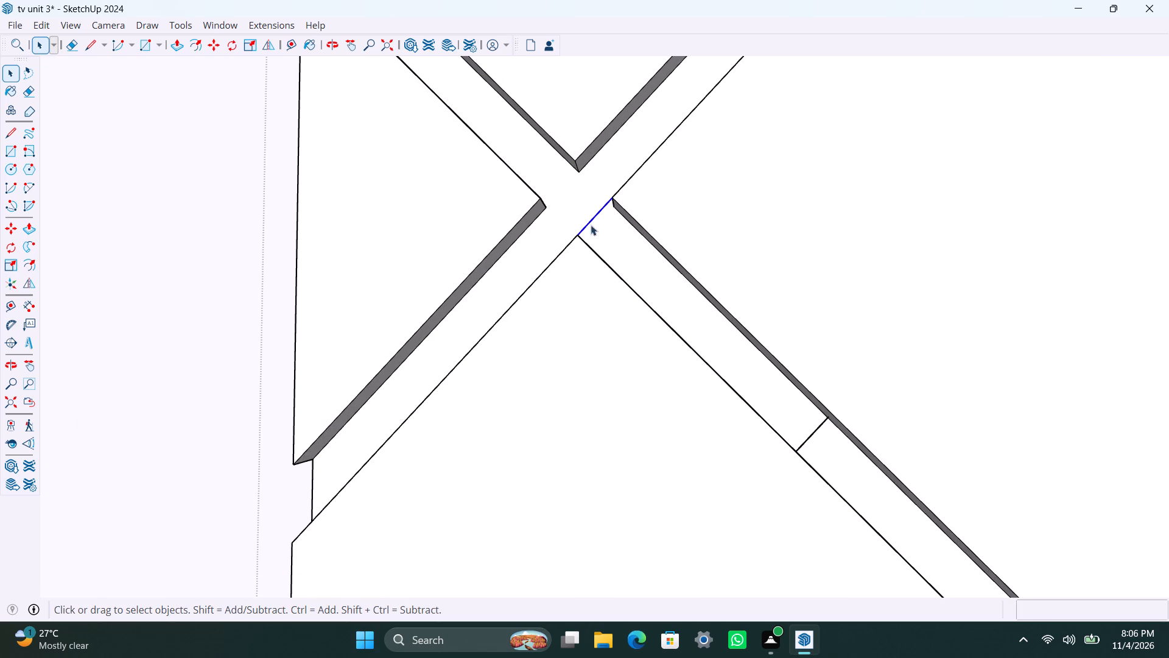
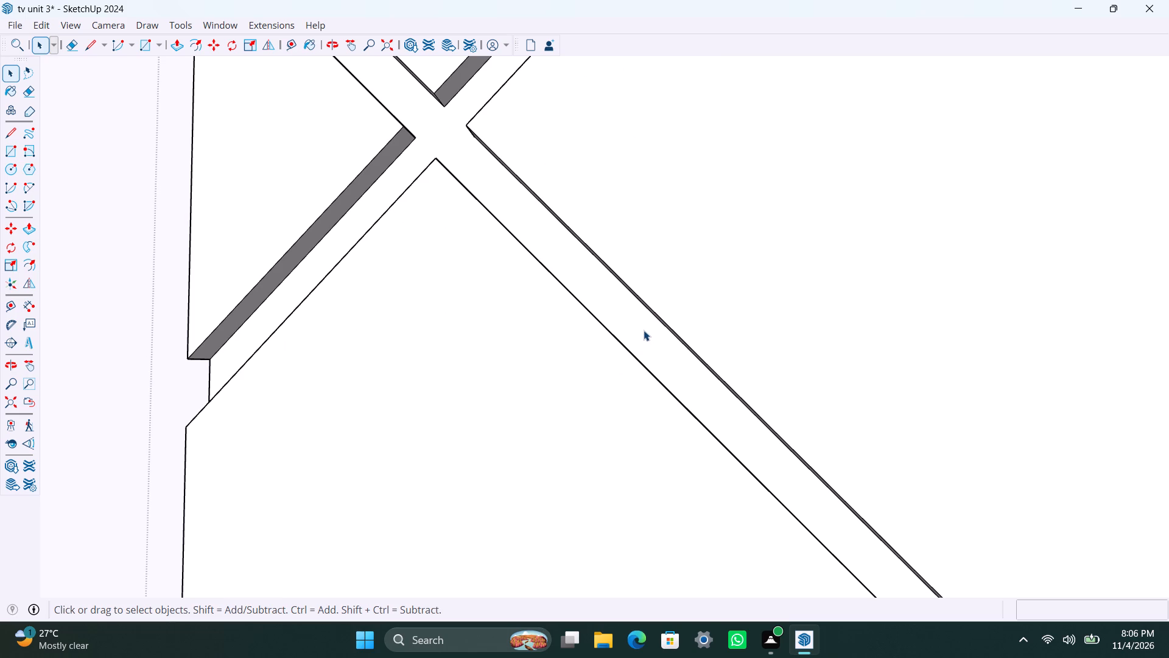
Delete the four leftover edges at the ascending groove's second crossing from the bottom, merging the groove floors.
{"action": "scroll", "coordinate": [511, 361], "scroll_direction": "down", "scroll_amount": 18}
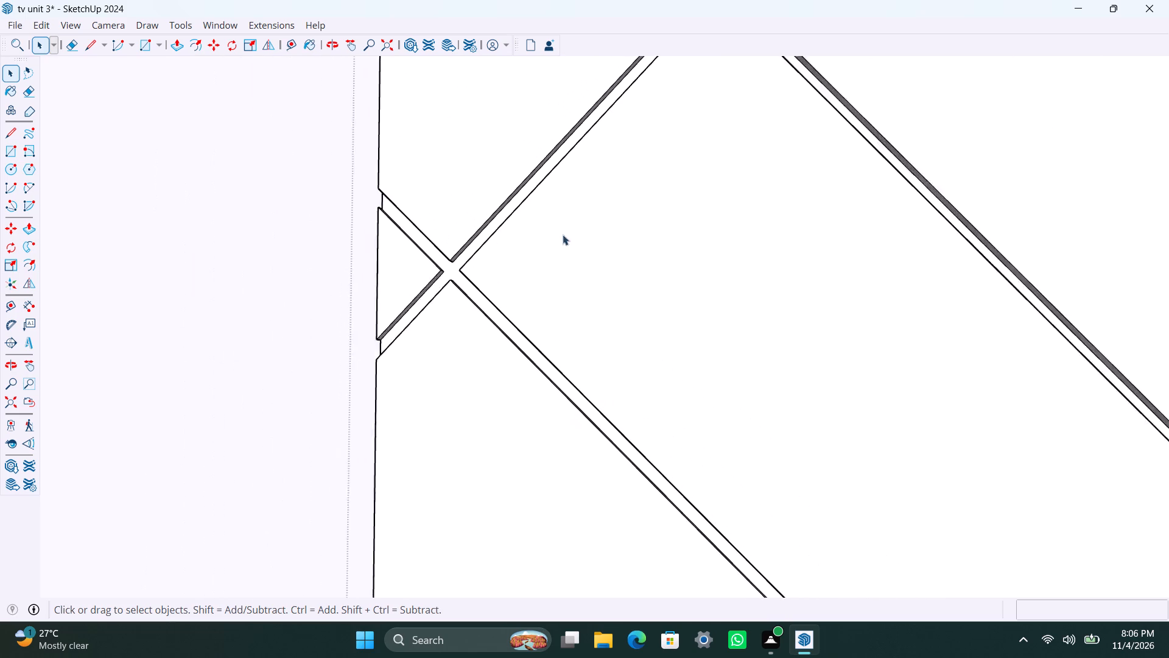
{"action": "middle_click_drag", "start_coordinate": [595, 207], "coordinate": [539, 336]}
{"action": "scroll", "coordinate": [605, 214], "scroll_direction": "up", "scroll_amount": 5}
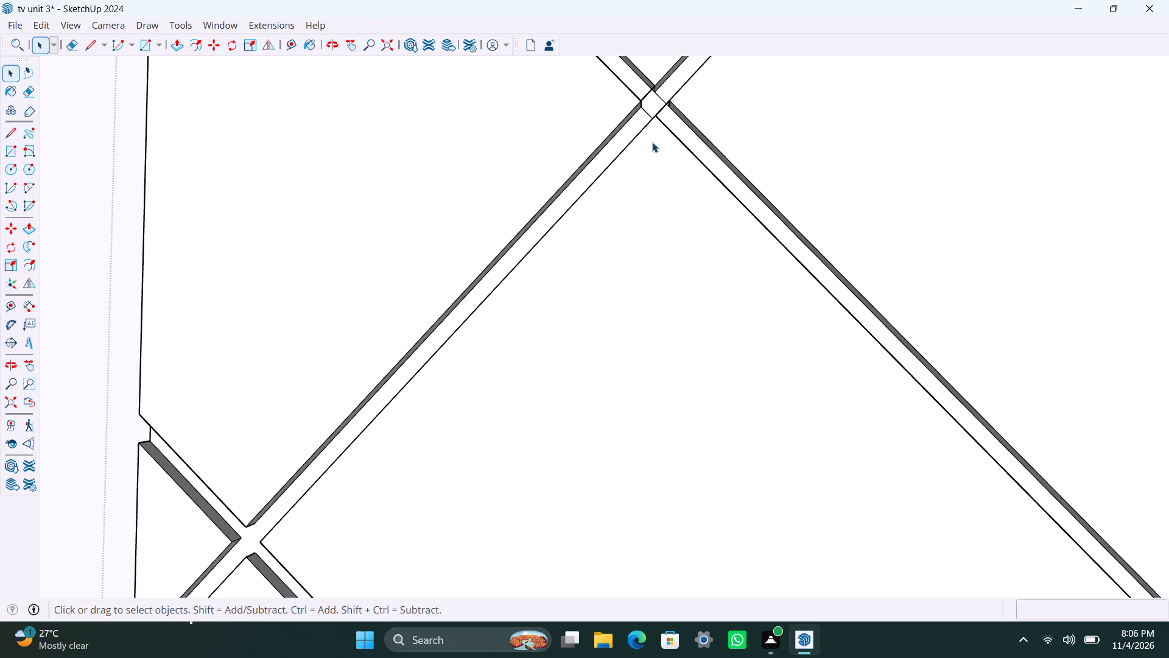
{"action": "scroll", "coordinate": [605, 207], "scroll_direction": "down", "scroll_amount": 5}
{"action": "middle_click_drag", "start_coordinate": [650, 158], "coordinate": [612, 222]}
{"action": "scroll", "coordinate": [606, 210], "scroll_direction": "up", "scroll_amount": 10}
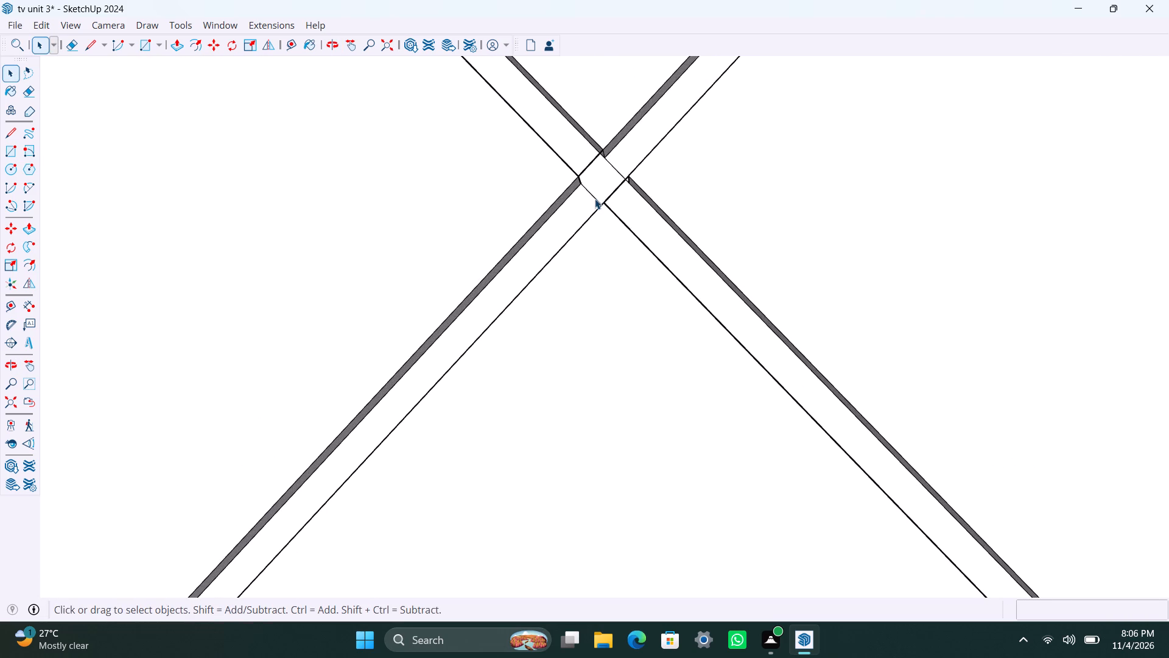
{"action": "left_click", "coordinate": [595, 199]}
{"action": "key", "text": "Delete"}
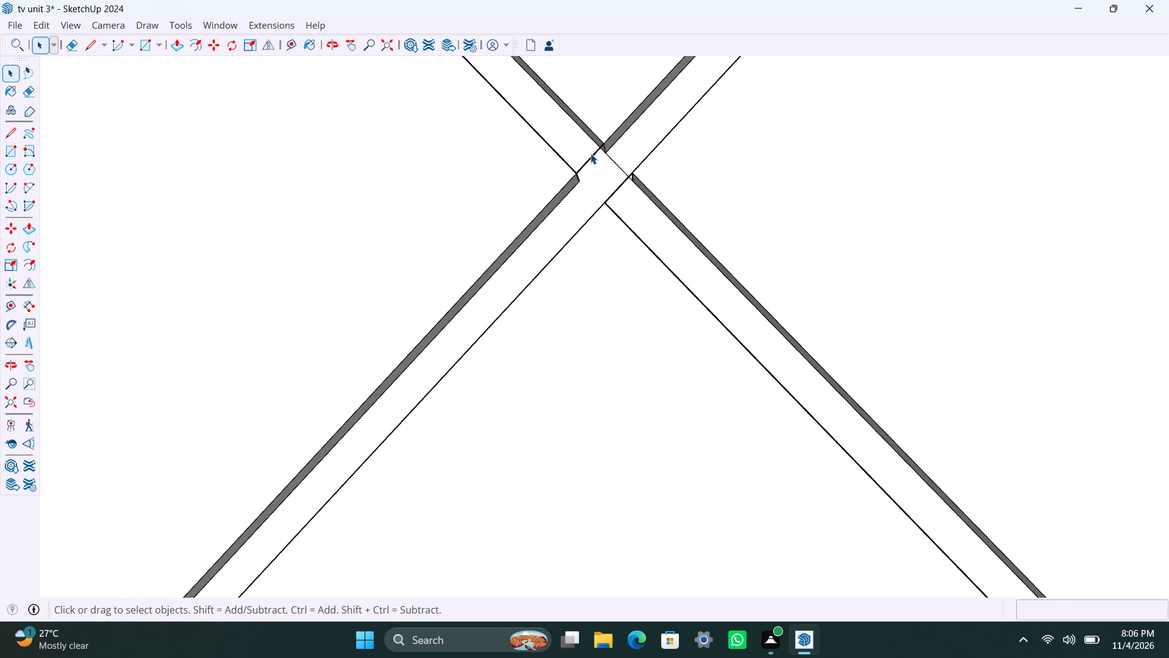
{"action": "left_click", "coordinate": [591, 154]}
{"action": "key", "text": "Delete"}
{"action": "left_click", "coordinate": [614, 157]}
{"action": "key", "text": "Delete"}
{"action": "left_click", "coordinate": [622, 183]}
{"action": "key", "text": "Delete"}
Delete the leftover edge on the lower side of the ascending groove's third crossing.
{"action": "scroll", "coordinate": [545, 285], "scroll_direction": "down", "scroll_amount": 20}
{"action": "scroll", "coordinate": [545, 285], "scroll_direction": "down", "scroll_amount": 7}
{"action": "middle_click_drag", "start_coordinate": [671, 198], "coordinate": [611, 325], "text": "shift"}
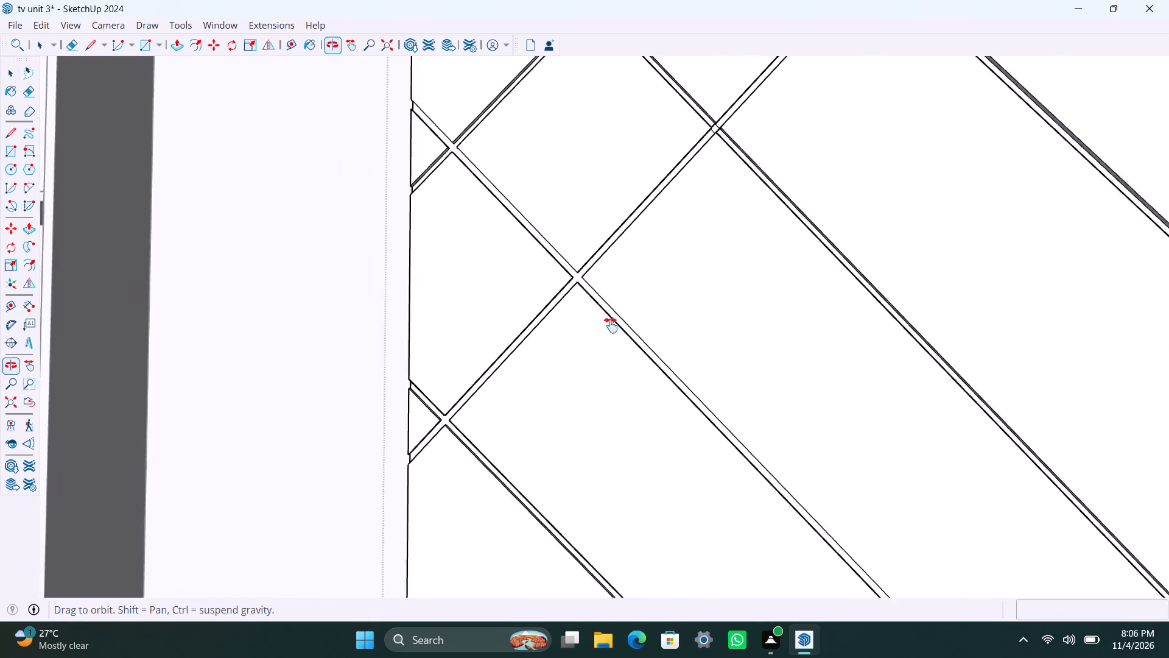
{"action": "middle_click_drag", "start_coordinate": [611, 325], "coordinate": [581, 366], "text": "shift"}
{"action": "scroll", "coordinate": [609, 303], "scroll_direction": "up", "scroll_amount": 15}
{"action": "left_click", "coordinate": [665, 189]}
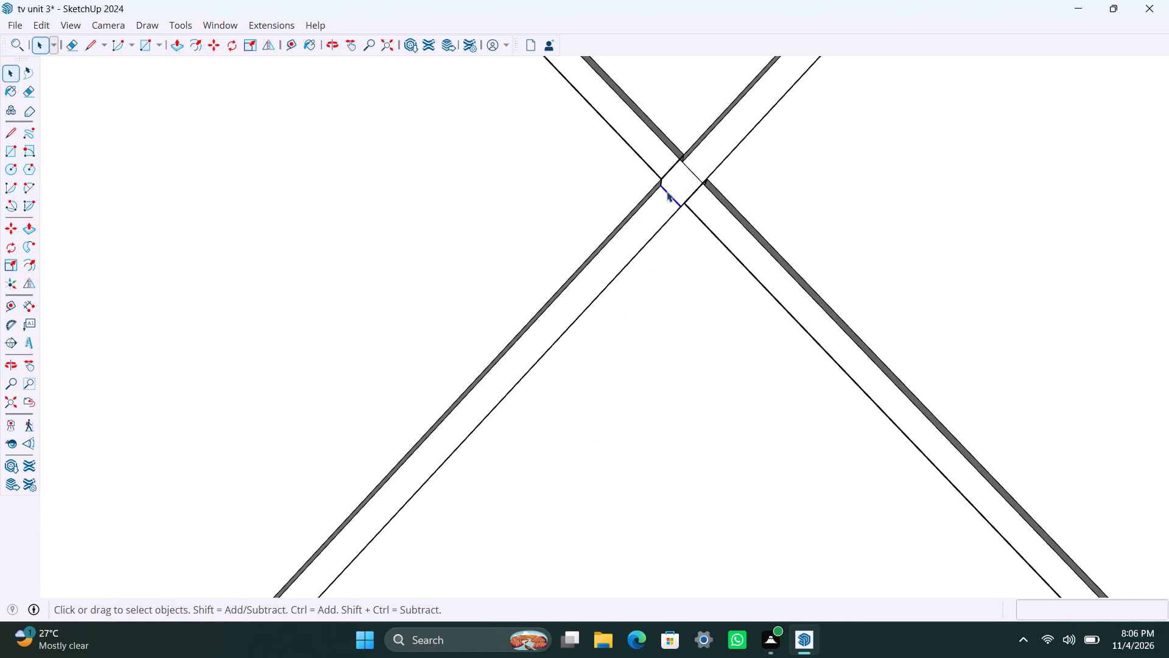
{"action": "key", "text": "Delete"}
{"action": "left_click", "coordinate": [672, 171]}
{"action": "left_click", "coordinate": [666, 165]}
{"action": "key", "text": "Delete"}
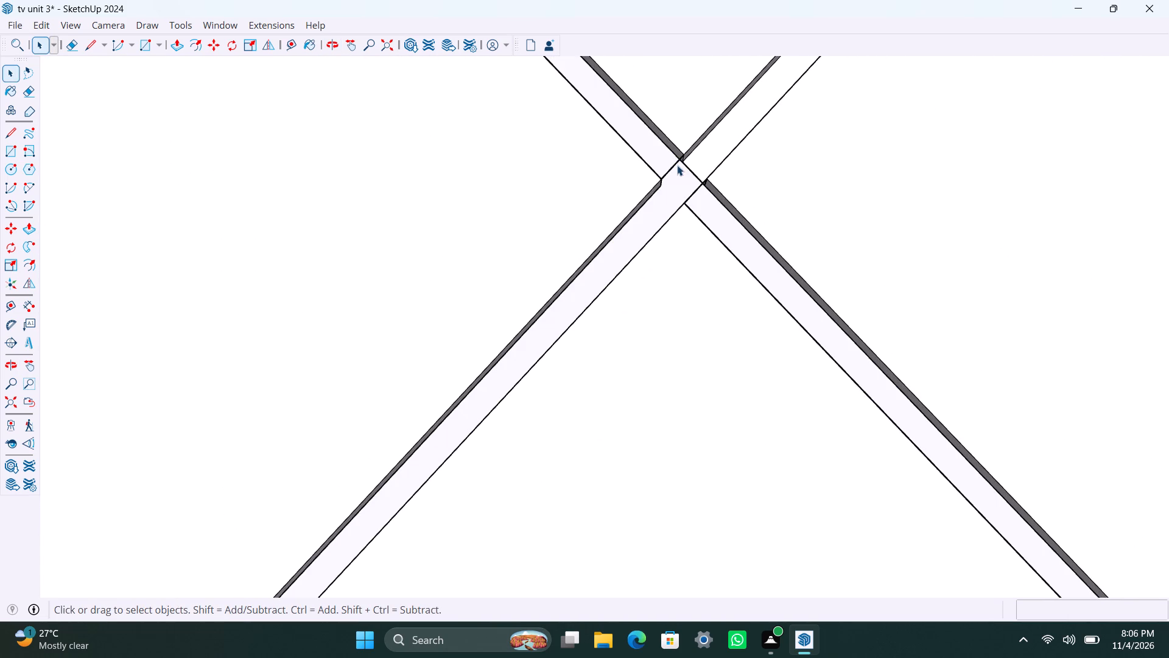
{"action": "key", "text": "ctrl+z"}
Delete the three remaining leftover edges at the third crossing so both groove floors merge.
{"action": "left_click", "coordinate": [669, 166]}
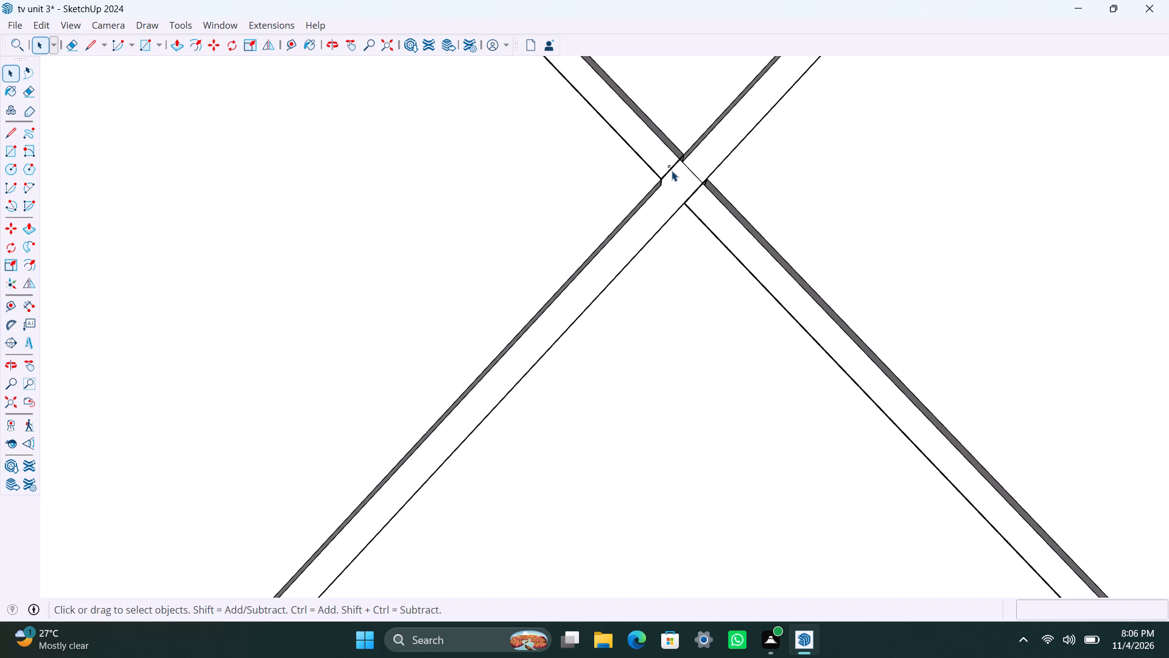
{"action": "left_click", "coordinate": [672, 171]}
{"action": "key", "text": "Delete"}
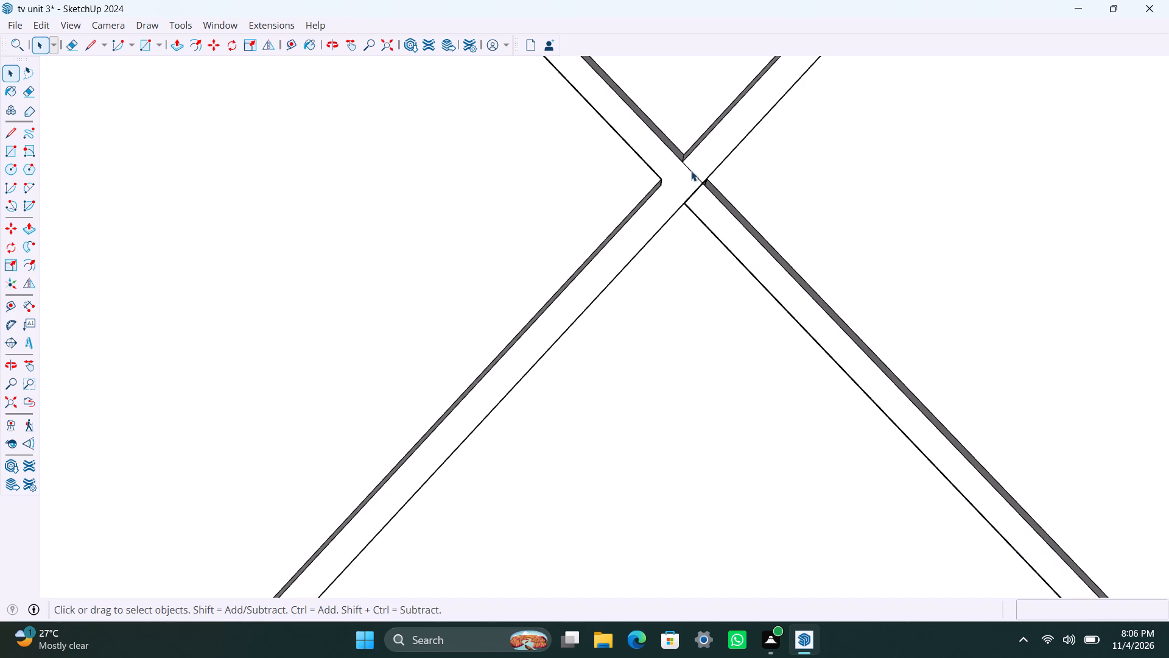
{"action": "left_click", "coordinate": [691, 171]}
{"action": "key", "text": "Delete"}
{"action": "left_click", "coordinate": [689, 195]}
{"action": "key", "text": "Delete"}
Delete the four leftover edges at the ascending groove's fourth crossing, merging the groove floors.
{"action": "scroll", "coordinate": [633, 283], "scroll_direction": "down", "scroll_amount": 5}
{"action": "scroll", "coordinate": [686, 263], "scroll_direction": "down", "scroll_amount": 13}
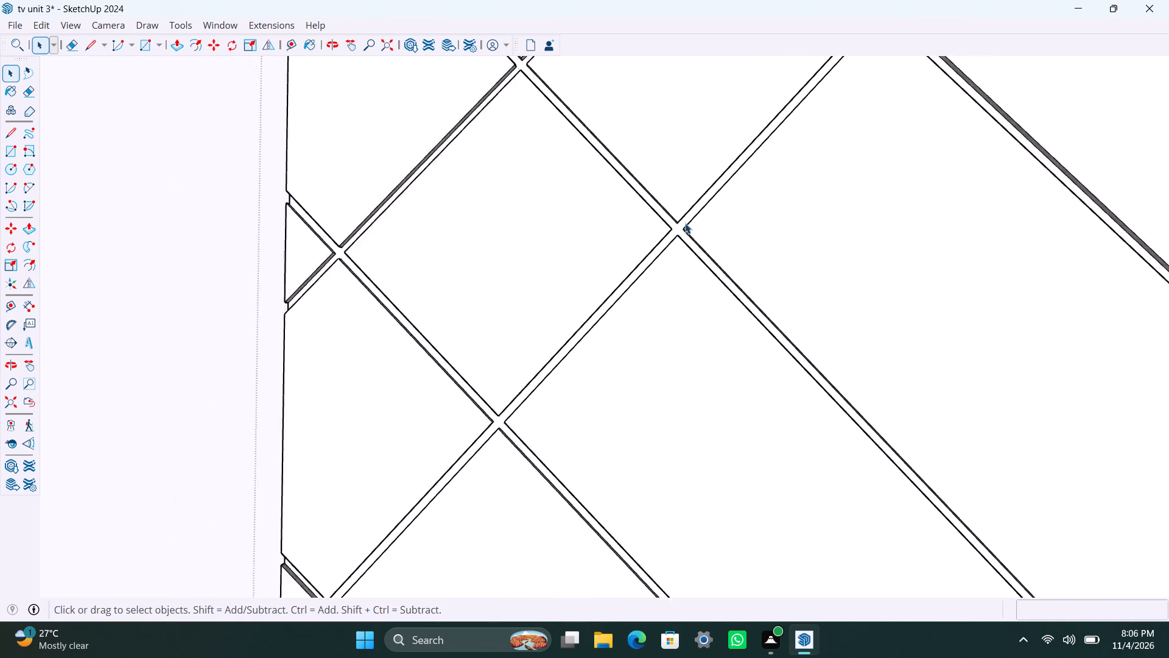
{"action": "scroll", "coordinate": [685, 223], "scroll_direction": "down", "scroll_amount": 8}
{"action": "middle_click_drag", "start_coordinate": [722, 228], "coordinate": [595, 346], "text": "shift"}
{"action": "scroll", "coordinate": [632, 313], "scroll_direction": "up", "scroll_amount": 6}
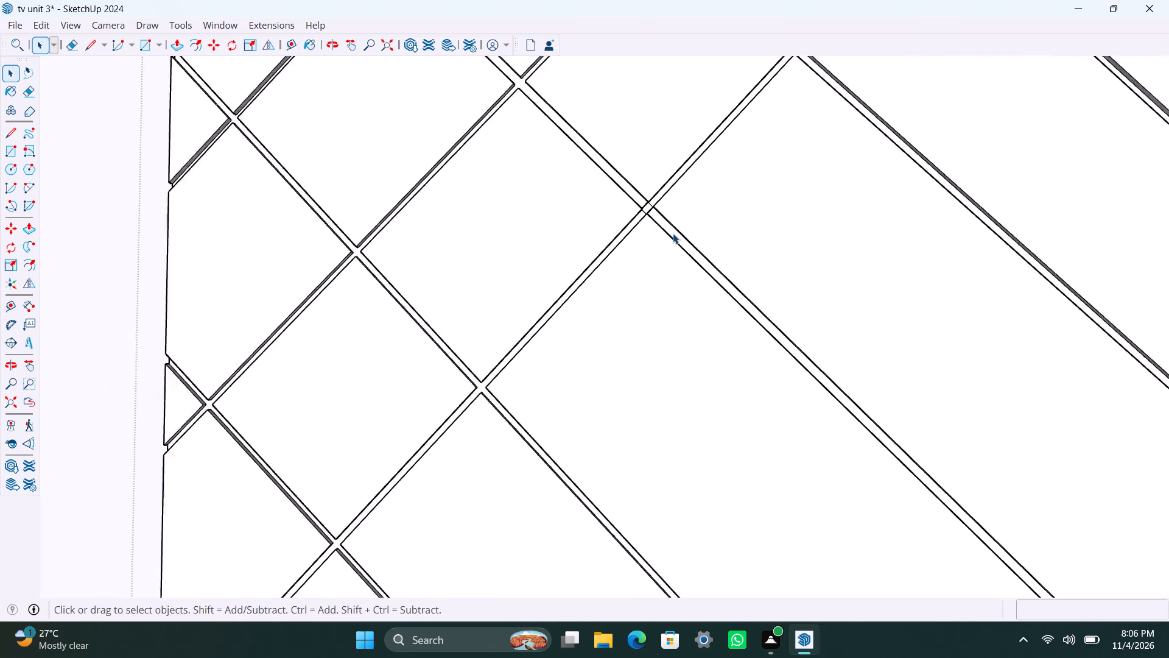
{"action": "scroll", "coordinate": [673, 233], "scroll_direction": "up", "scroll_amount": 17}
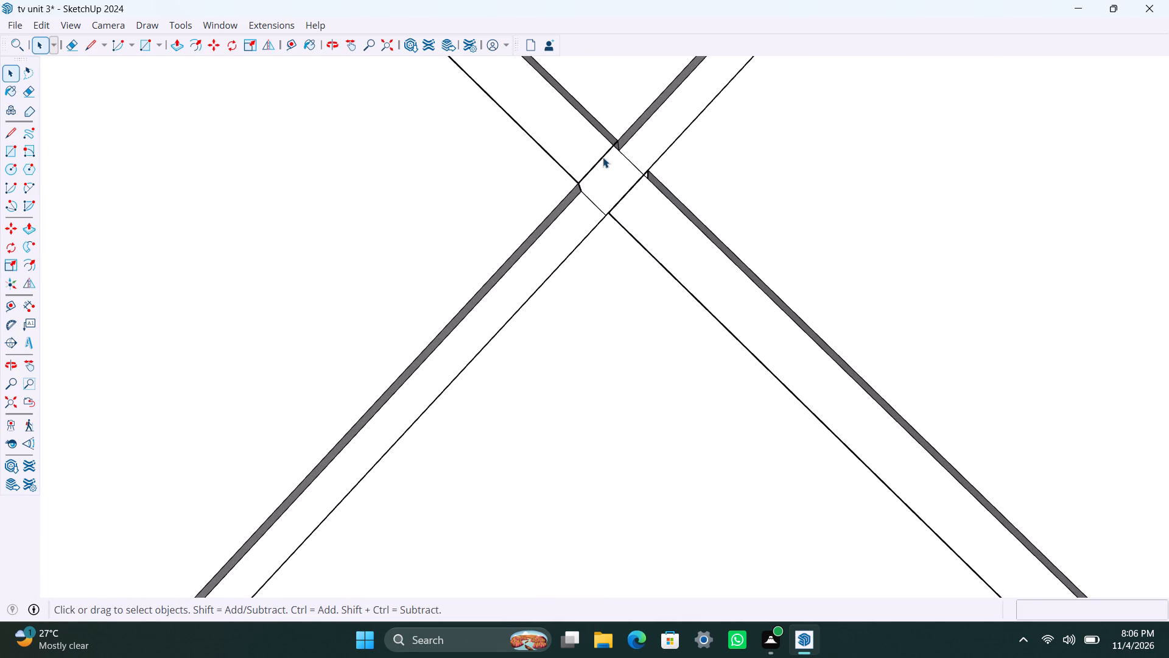
{"action": "left_click", "coordinate": [603, 157]}
{"action": "key", "text": "Delete"}
{"action": "left_click", "coordinate": [625, 158]}
{"action": "key", "text": "Delete"}
{"action": "left_click", "coordinate": [590, 201]}
{"action": "key", "text": "Delete"}
{"action": "left_click", "coordinate": [620, 203]}
{"action": "key", "text": "Delete"}
Delete the four leftover edges at the ascending groove's fifth crossing, merging the groove floors.
{"action": "scroll", "coordinate": [553, 250], "scroll_direction": "down", "scroll_amount": 20}
{"action": "scroll", "coordinate": [553, 250], "scroll_direction": "down", "scroll_amount": 2}
{"action": "middle_click_drag", "start_coordinate": [629, 224], "coordinate": [629, 230], "text": "shift"}
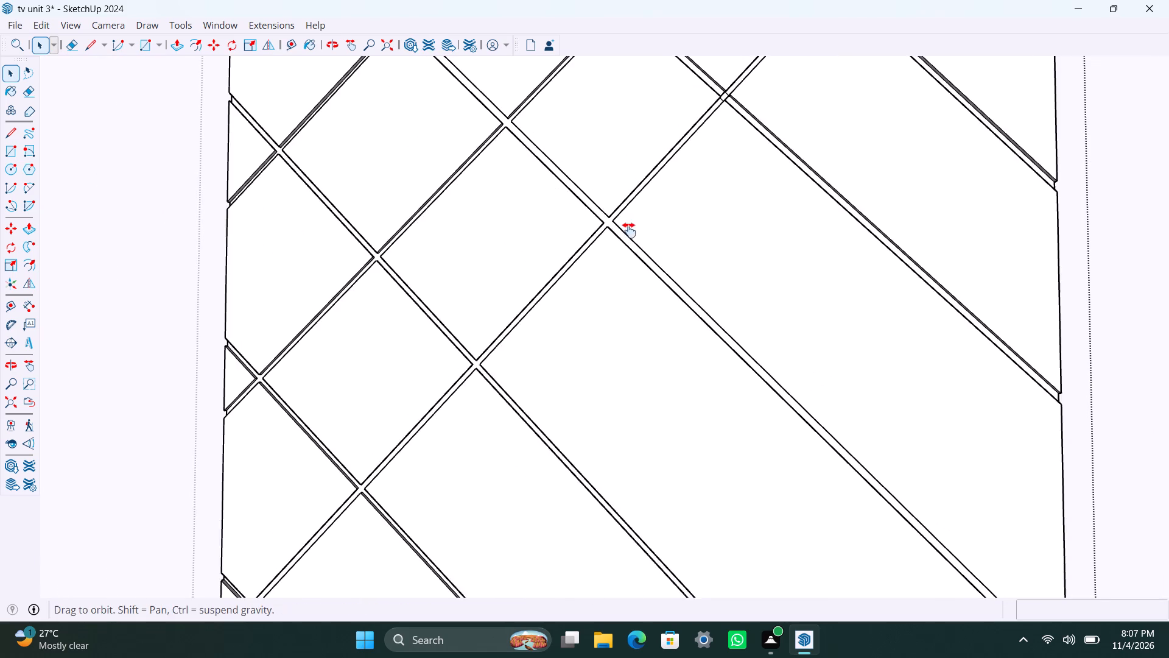
{"action": "middle_click_drag", "start_coordinate": [629, 230], "coordinate": [567, 339], "text": "shift"}
{"action": "scroll", "coordinate": [676, 221], "scroll_direction": "up", "scroll_amount": 7}
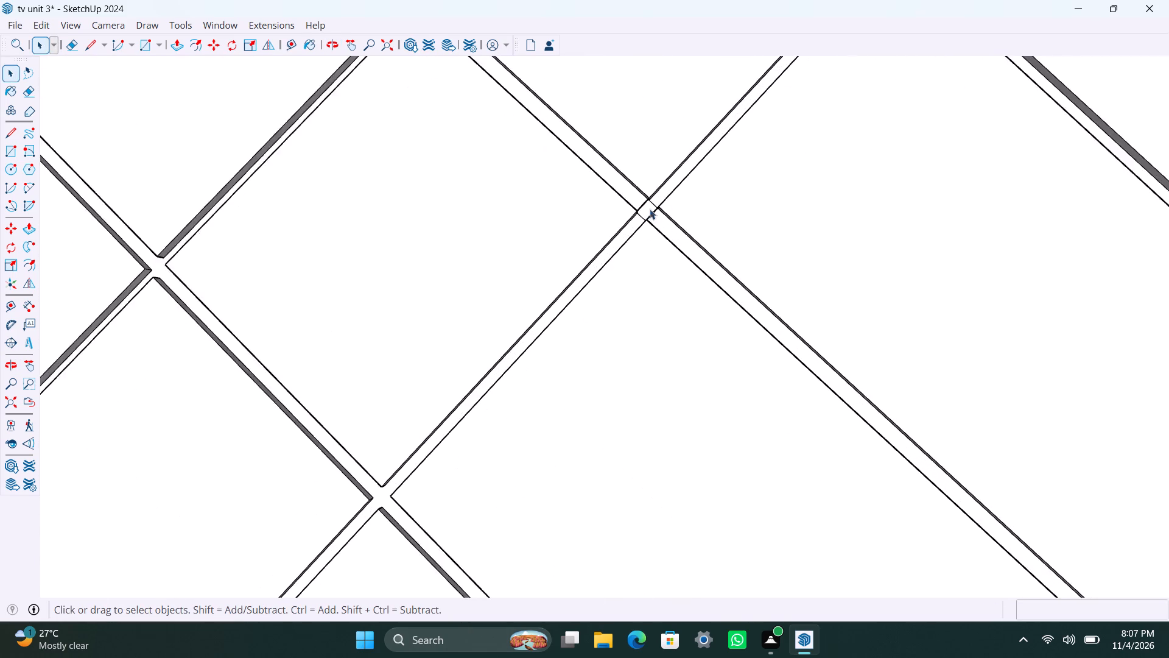
{"action": "scroll", "coordinate": [650, 209], "scroll_direction": "up", "scroll_amount": 8}
{"action": "left_click", "coordinate": [642, 226]}
{"action": "key", "text": "Delete"}
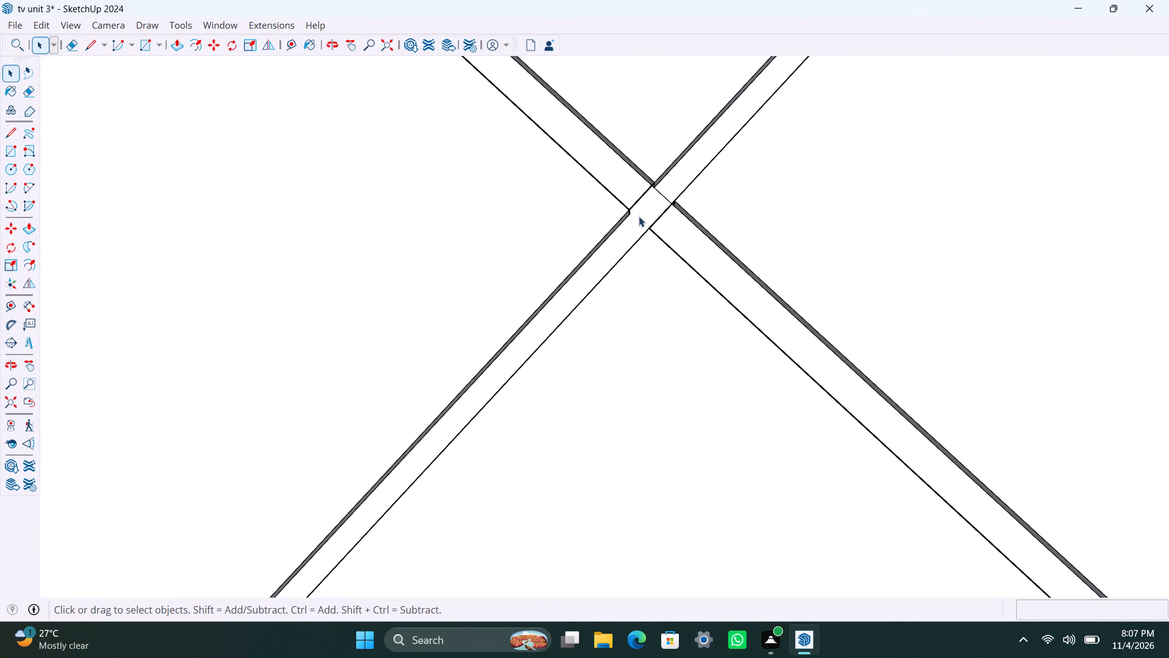
{"action": "left_click", "coordinate": [637, 197]}
{"action": "key", "text": "Delete"}
{"action": "left_click", "coordinate": [656, 219]}
{"action": "key", "text": "Delete"}
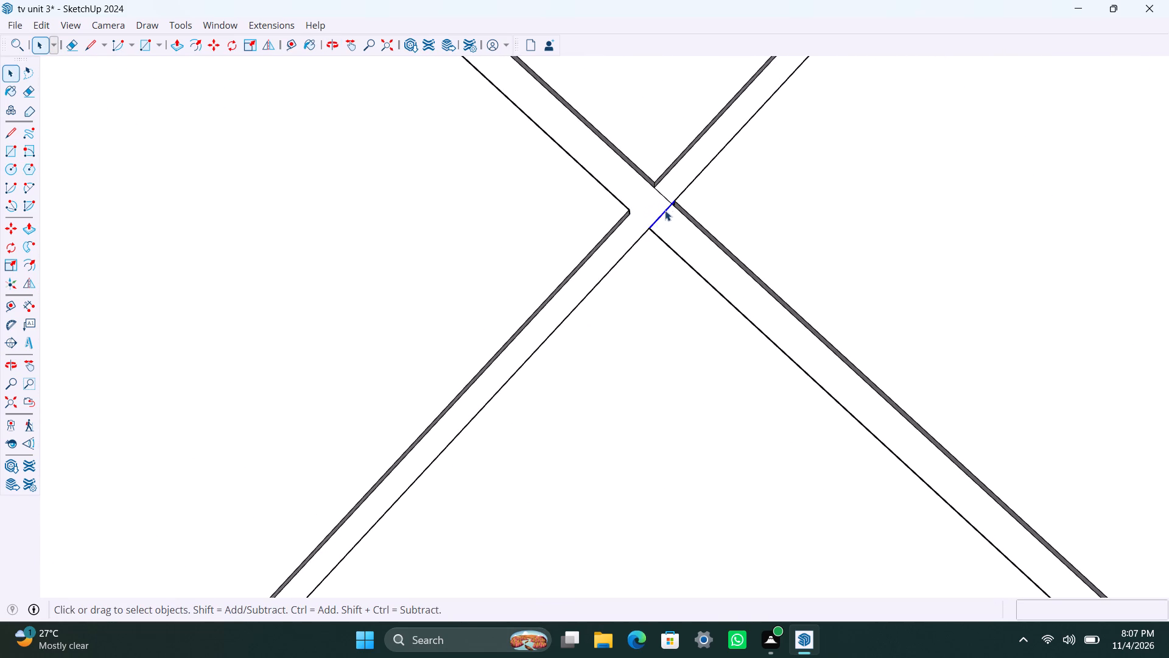
{"action": "left_click", "coordinate": [665, 200]}
{"action": "key", "text": "Delete"}
Delete the four leftover edges at the ascending groove's sixth crossing, merging the groove floors.
{"action": "scroll", "coordinate": [593, 302], "scroll_direction": "down", "scroll_amount": 15}
{"action": "middle_click_drag", "start_coordinate": [662, 297], "coordinate": [510, 421], "text": "shift"}
{"action": "scroll", "coordinate": [564, 358], "scroll_direction": "up", "scroll_amount": 3}
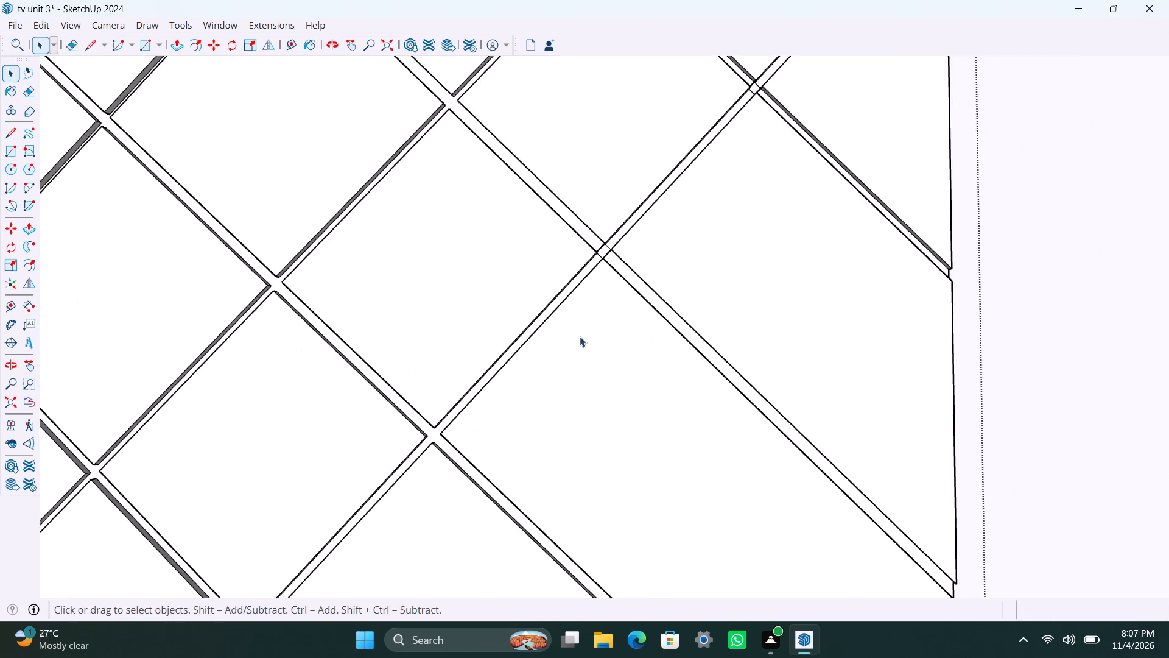
{"action": "scroll", "coordinate": [580, 336], "scroll_direction": "up", "scroll_amount": 8}
{"action": "scroll", "coordinate": [596, 223], "scroll_direction": "up", "scroll_amount": 6}
{"action": "left_click", "coordinate": [595, 209]}
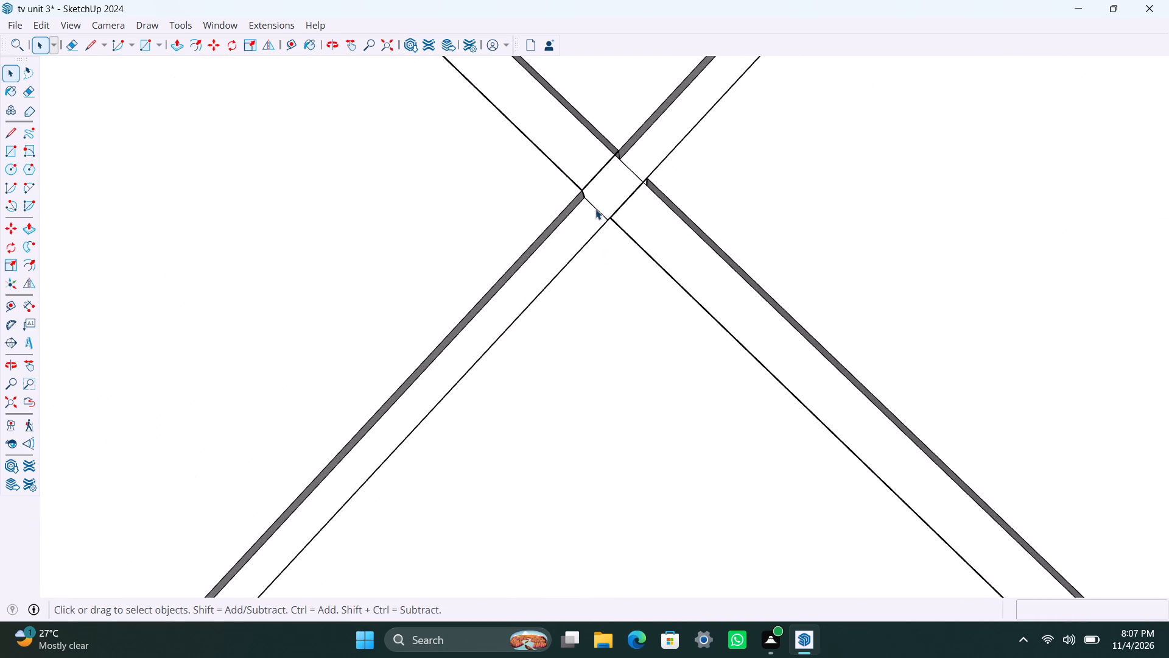
{"action": "key", "text": "Delete"}
{"action": "left_click", "coordinate": [603, 167]}
{"action": "key", "text": "Delete"}
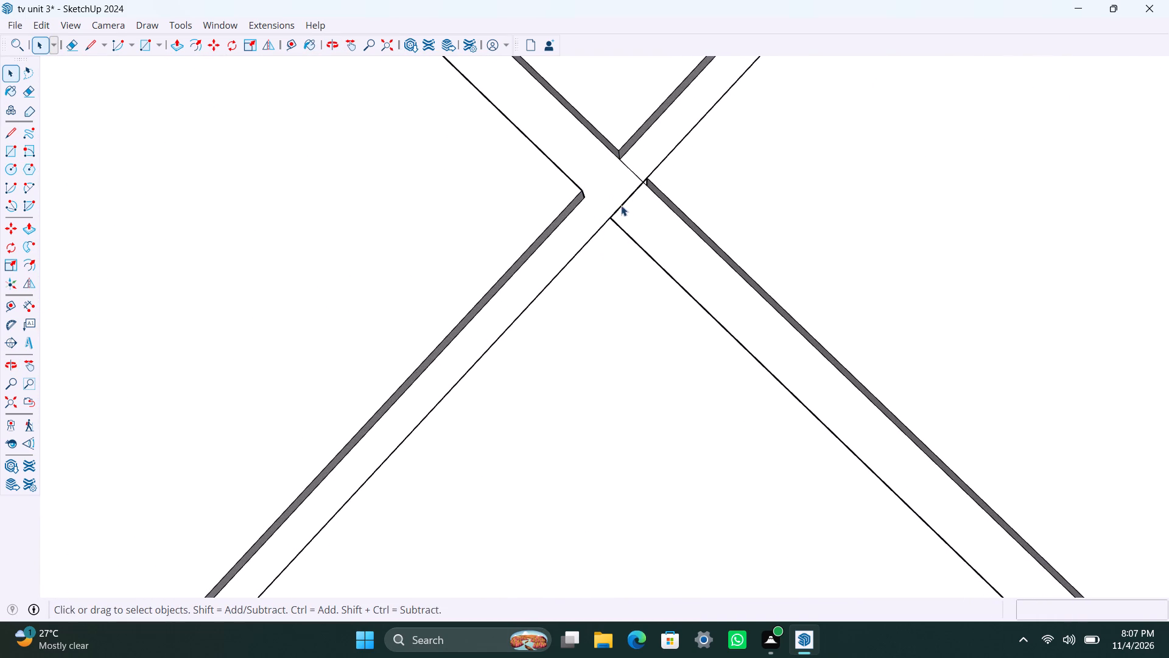
{"action": "left_click", "coordinate": [621, 205]}
{"action": "key", "text": "Delete"}
{"action": "left_click", "coordinate": [633, 174]}
{"action": "key", "text": "Delete"}
Save the model.
{"action": "key", "text": "ctrl+s"}
Delete the leftover edges at the ascending groove's seventh crossing, starting with the lower one, to merge the groove floors.
{"action": "scroll", "coordinate": [617, 239], "scroll_direction": "down", "scroll_amount": 20}
{"action": "scroll", "coordinate": [617, 239], "scroll_direction": "down", "scroll_amount": 4}
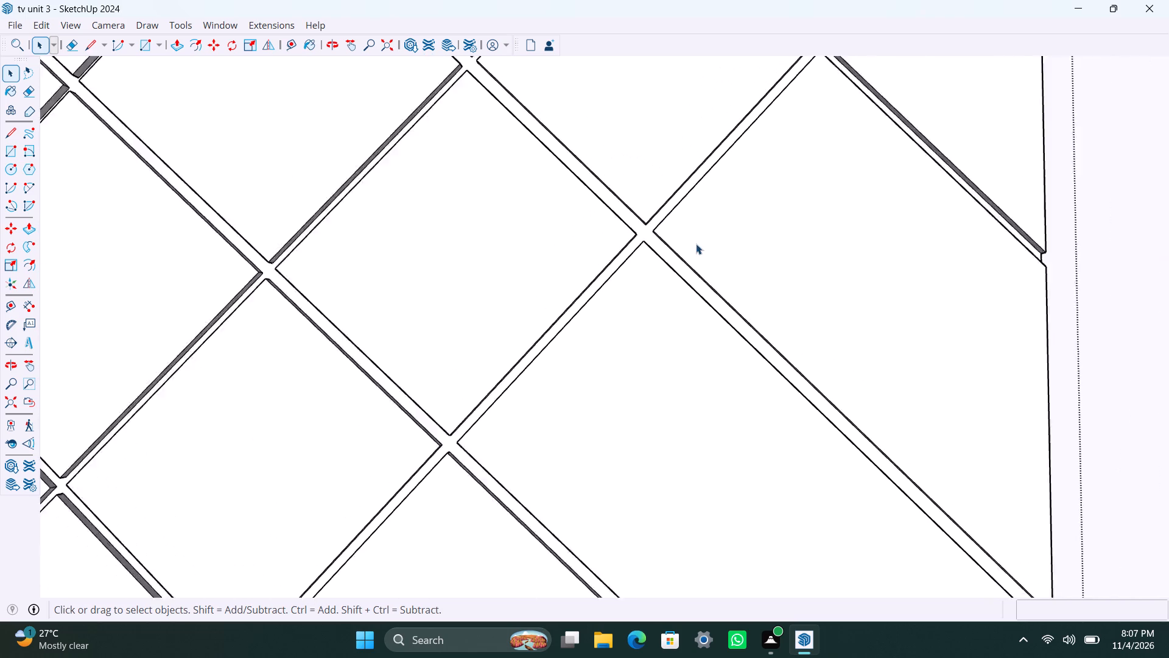
{"action": "scroll", "coordinate": [696, 244], "scroll_direction": "down", "scroll_amount": 2}
{"action": "middle_click_drag", "start_coordinate": [778, 191], "coordinate": [683, 338], "text": "shift"}
{"action": "scroll", "coordinate": [699, 275], "scroll_direction": "up", "scroll_amount": 12}
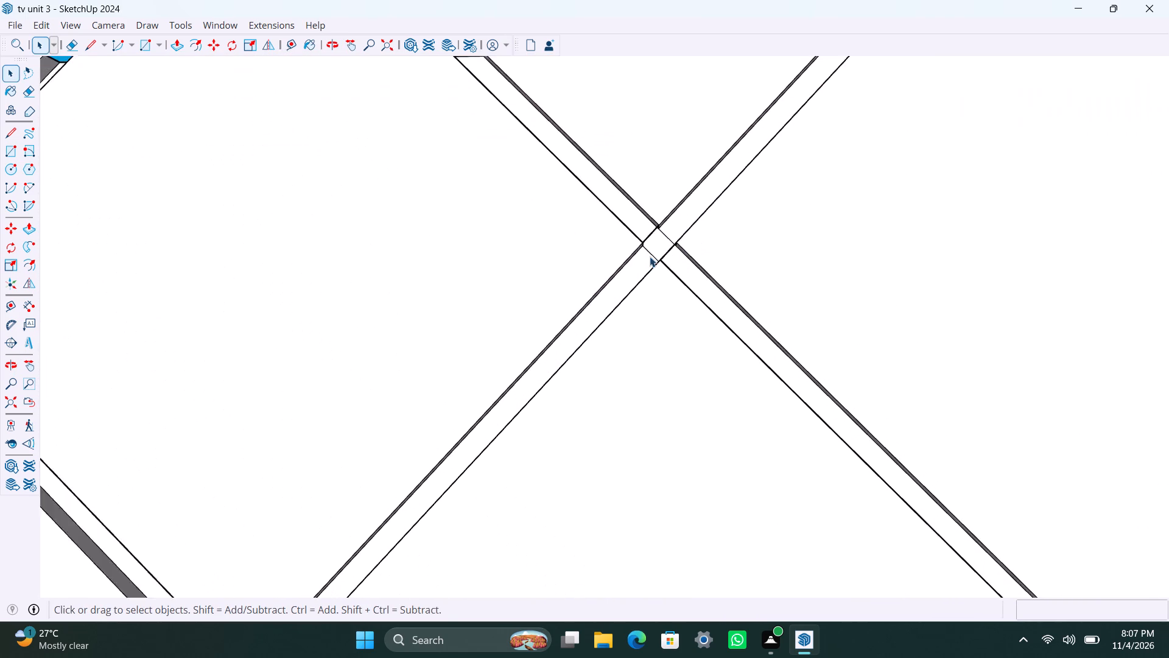
{"action": "scroll", "coordinate": [650, 256], "scroll_direction": "up", "scroll_amount": 2}
{"action": "left_click", "coordinate": [650, 254]}
{"action": "key", "text": "Delete"}
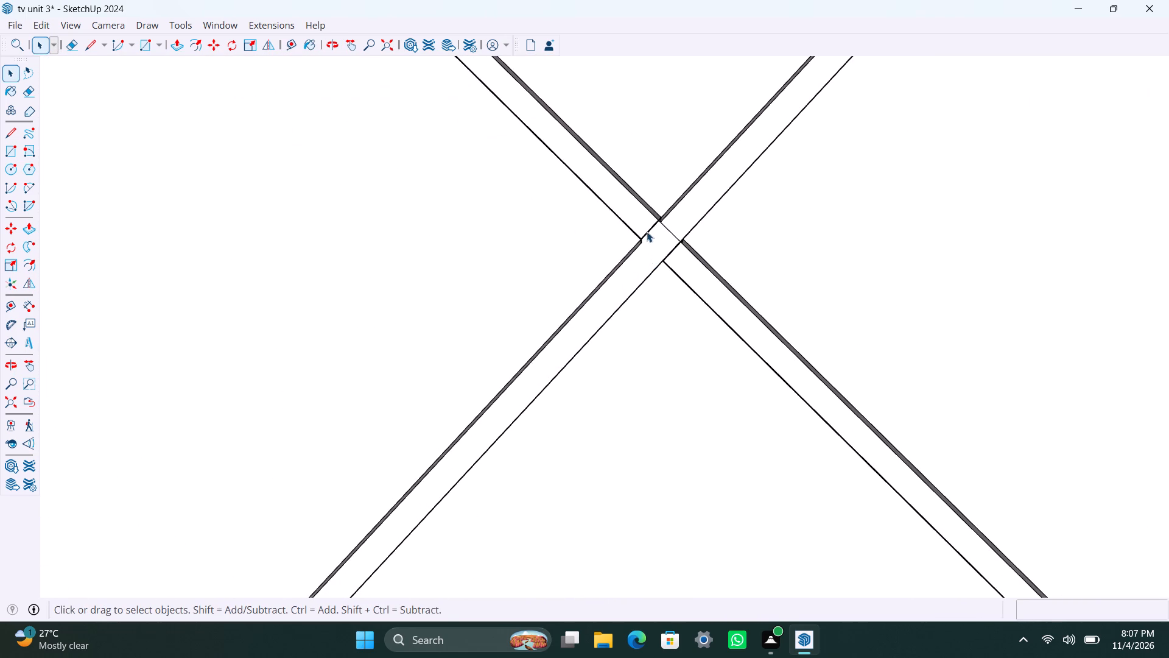
{"action": "left_click", "coordinate": [647, 232]}
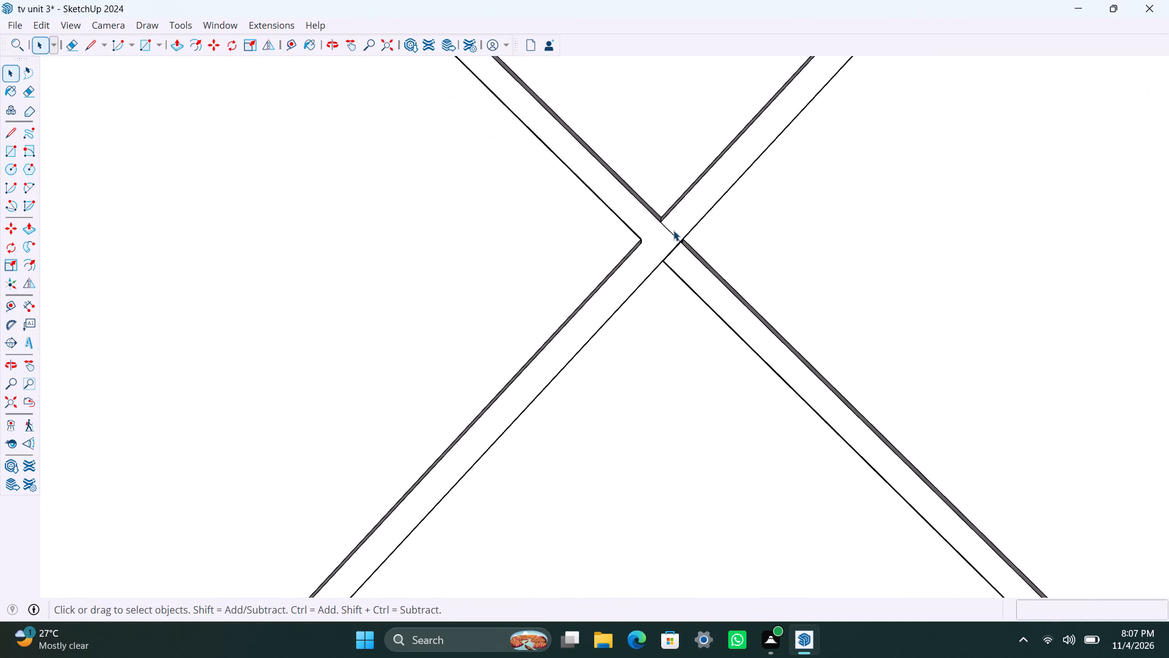
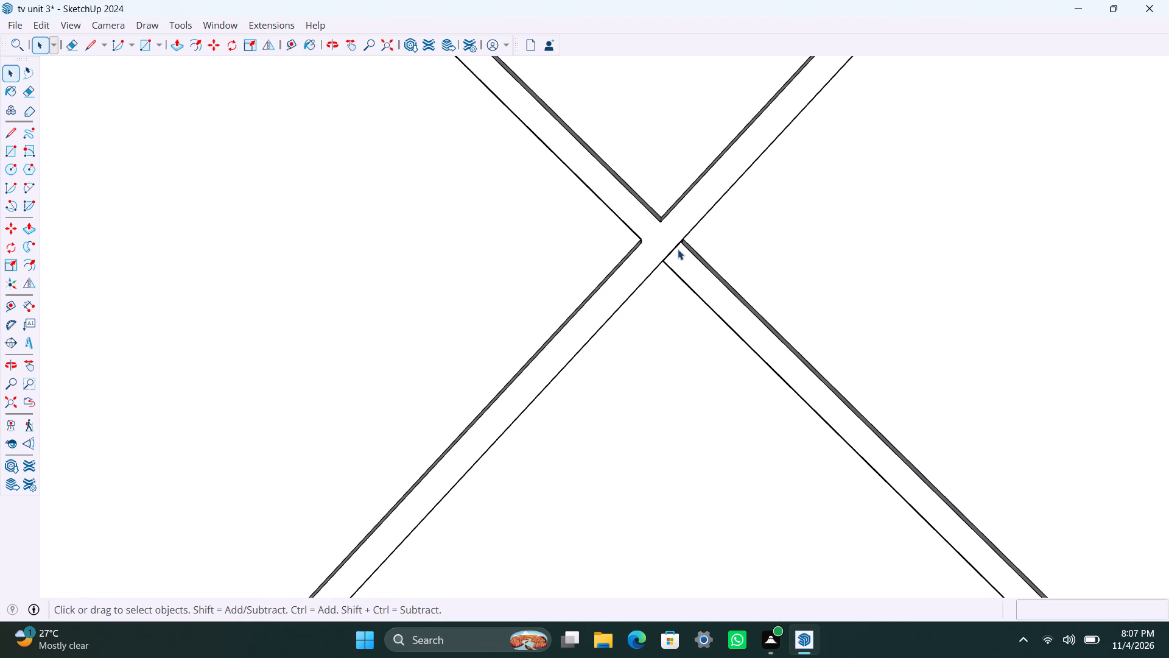
Delete the last leftover edge at the ascending groove's seventh crossing, merging the groove floors.
{"action": "left_click", "coordinate": [670, 255]}
{"action": "key", "text": "Delete"}
Save the model.
{"action": "key", "text": "ctrl+s"}
{"action": "scroll", "coordinate": [635, 320], "scroll_direction": "down", "scroll_amount": 11}
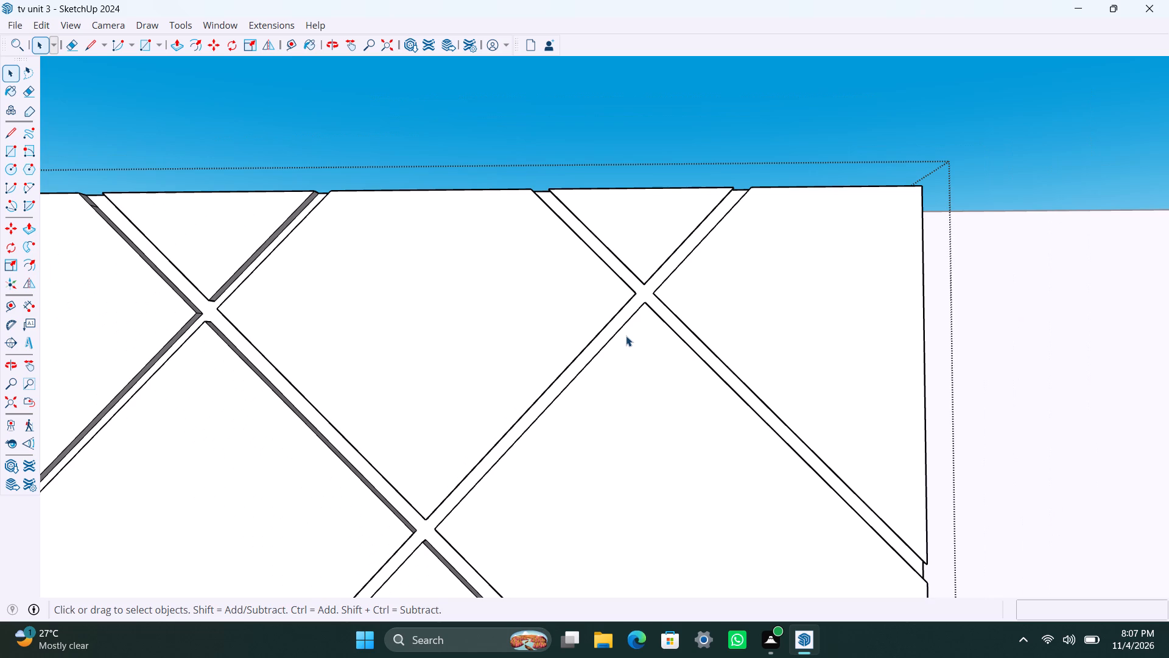
{"action": "scroll", "coordinate": [625, 336], "scroll_direction": "down", "scroll_amount": 4}
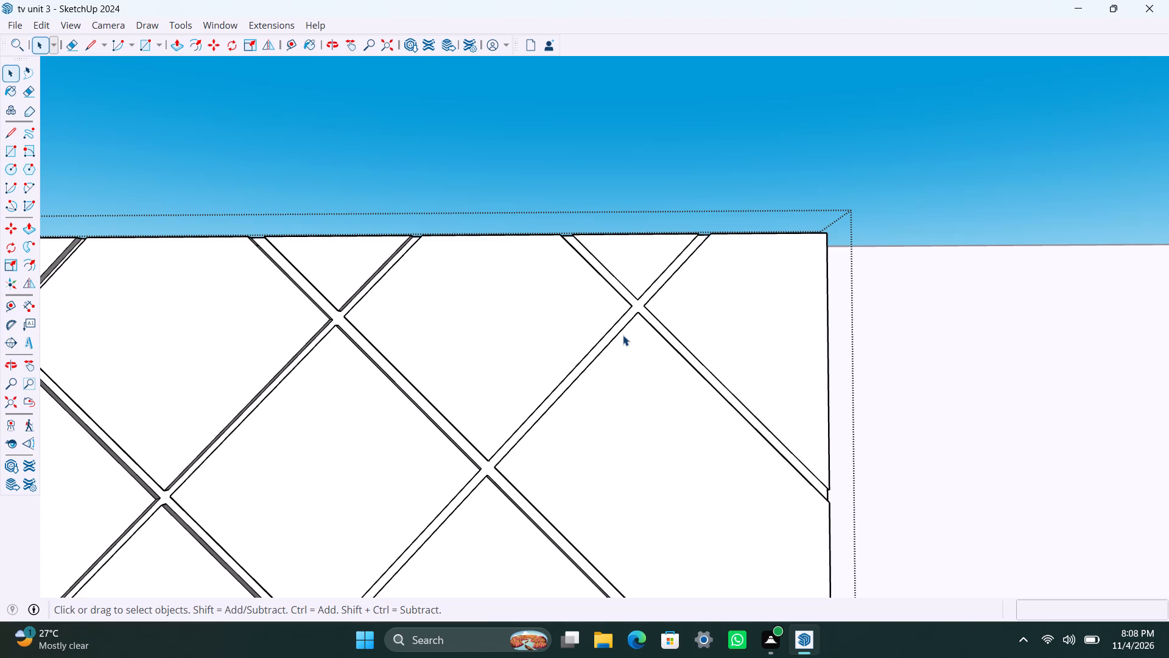
{"action": "key", "text": "ctrl+s"}
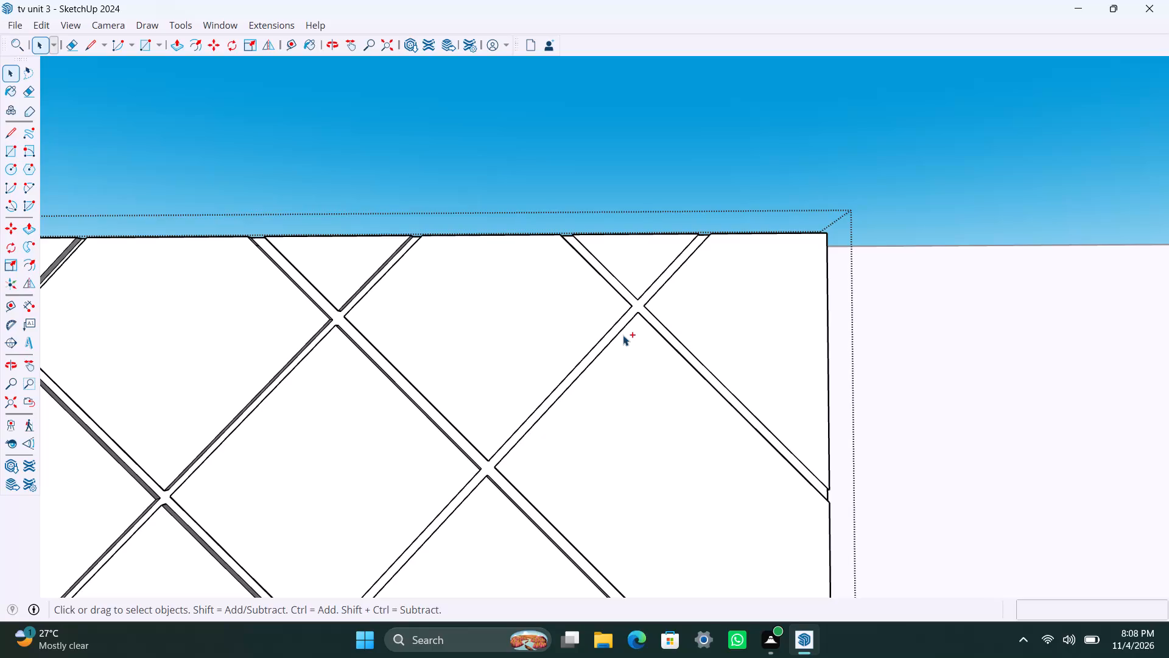
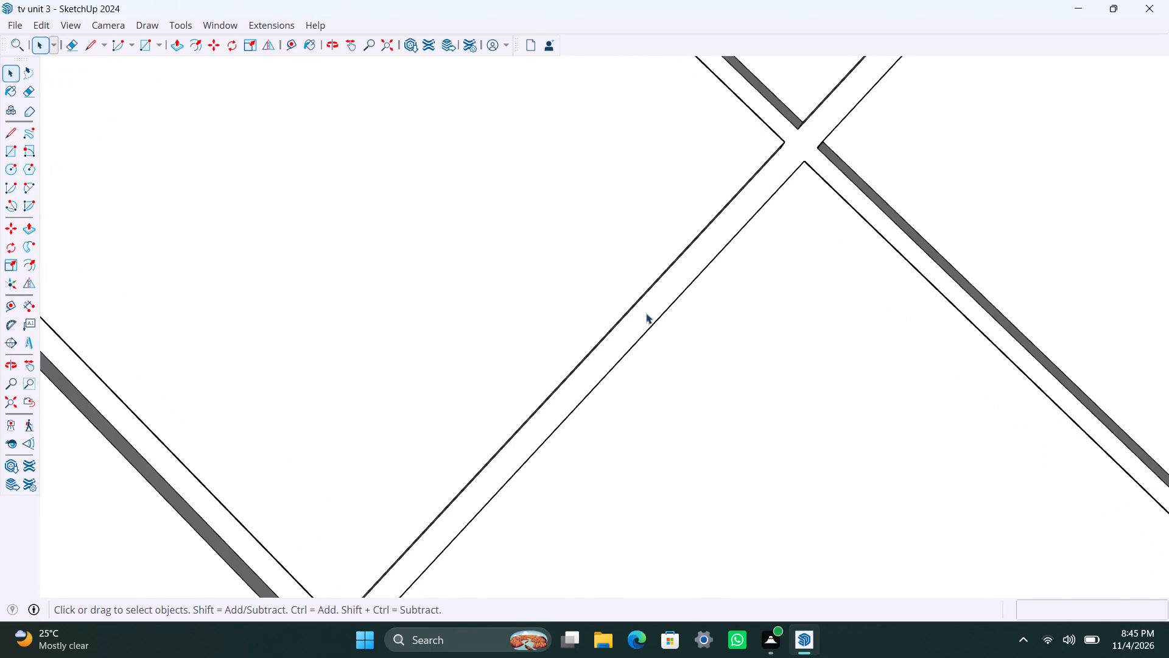
Draw an ascending diagonal line about 8' 4 3/8" long from the panel's bottom edge near its lower-left corner to the uppermost groove end on the right edge.
{"action": "scroll", "coordinate": [584, 398], "scroll_direction": "down", "scroll_amount": 18}
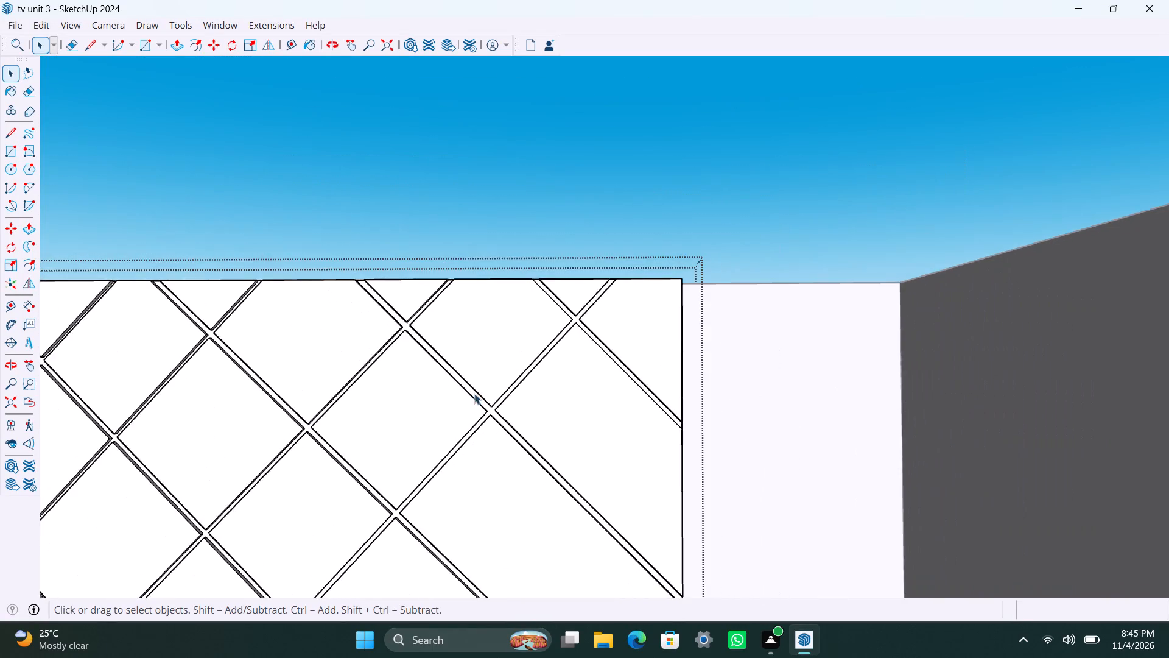
{"action": "scroll", "coordinate": [465, 409], "scroll_direction": "down", "scroll_amount": 10}
{"action": "middle_click_drag", "start_coordinate": [471, 497], "coordinate": [630, 230], "text": "shift"}
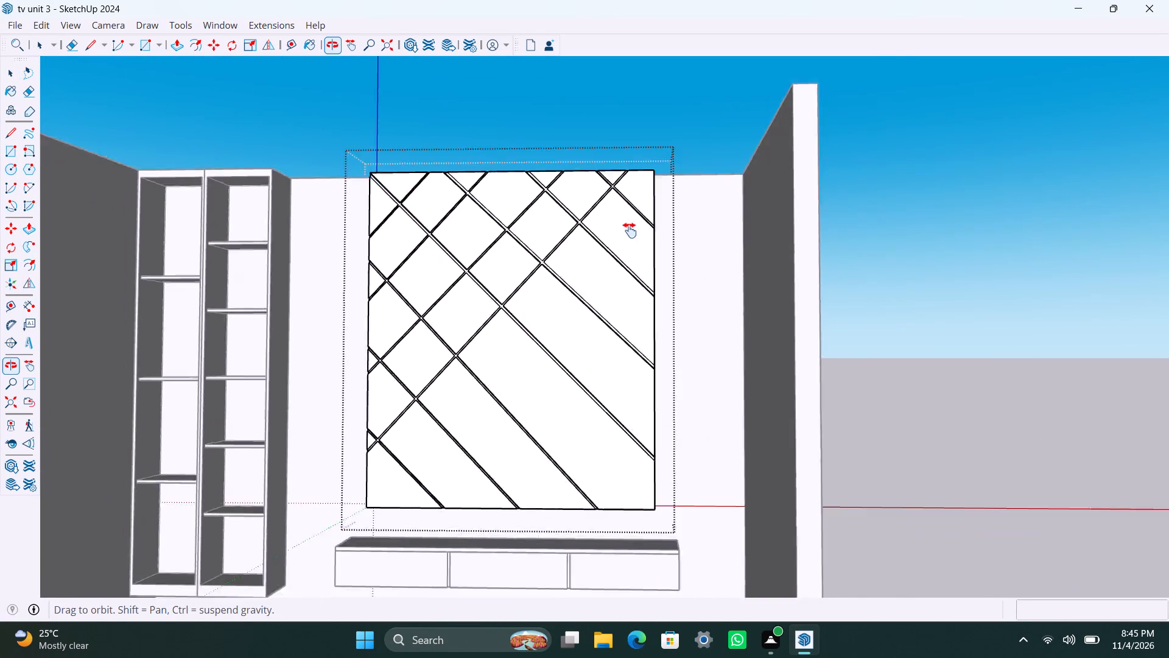
{"action": "middle_click_drag", "start_coordinate": [630, 230], "coordinate": [687, 251], "text": "shift"}
{"action": "key", "text": "l"}
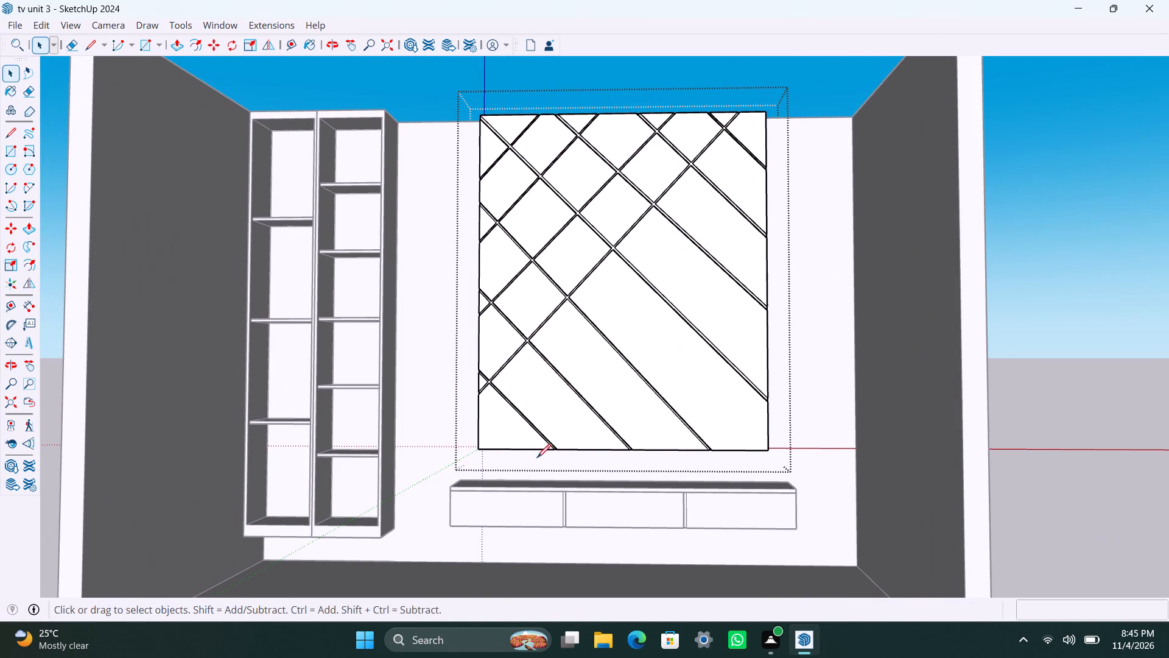
{"action": "left_click", "coordinate": [508, 447]}
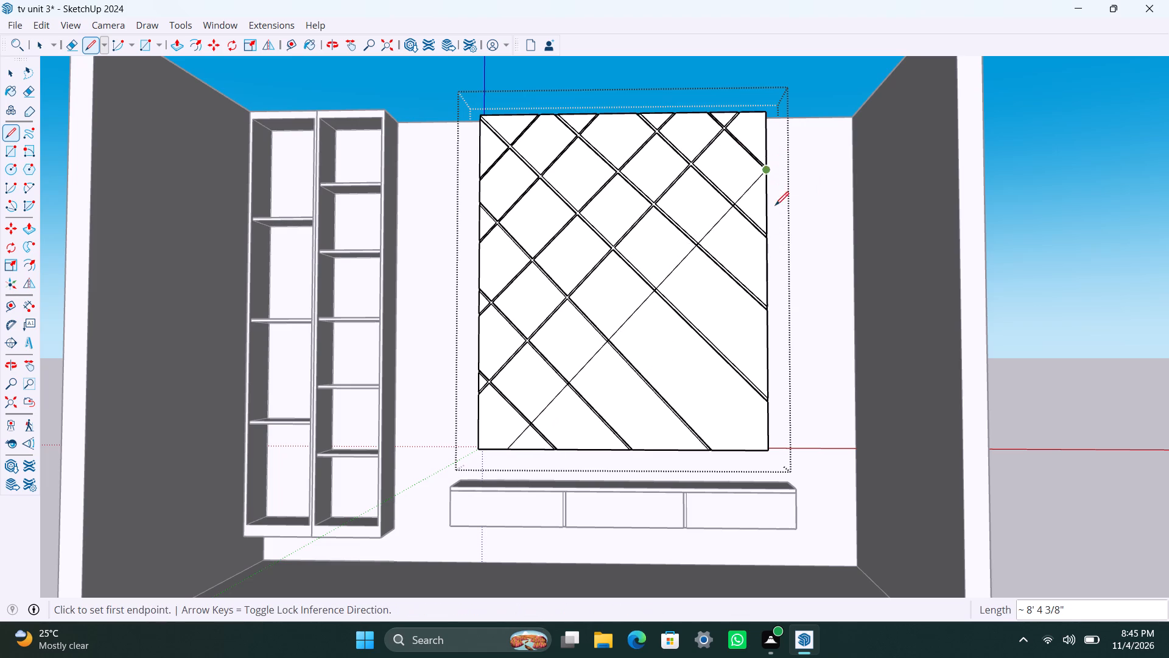
{"action": "key", "text": "space"}
Select every segment of the new ascending diagonal line, including the short pieces across the grooves, and weld them into one edge.
{"action": "scroll", "coordinate": [509, 437], "scroll_direction": "up", "scroll_amount": 11}
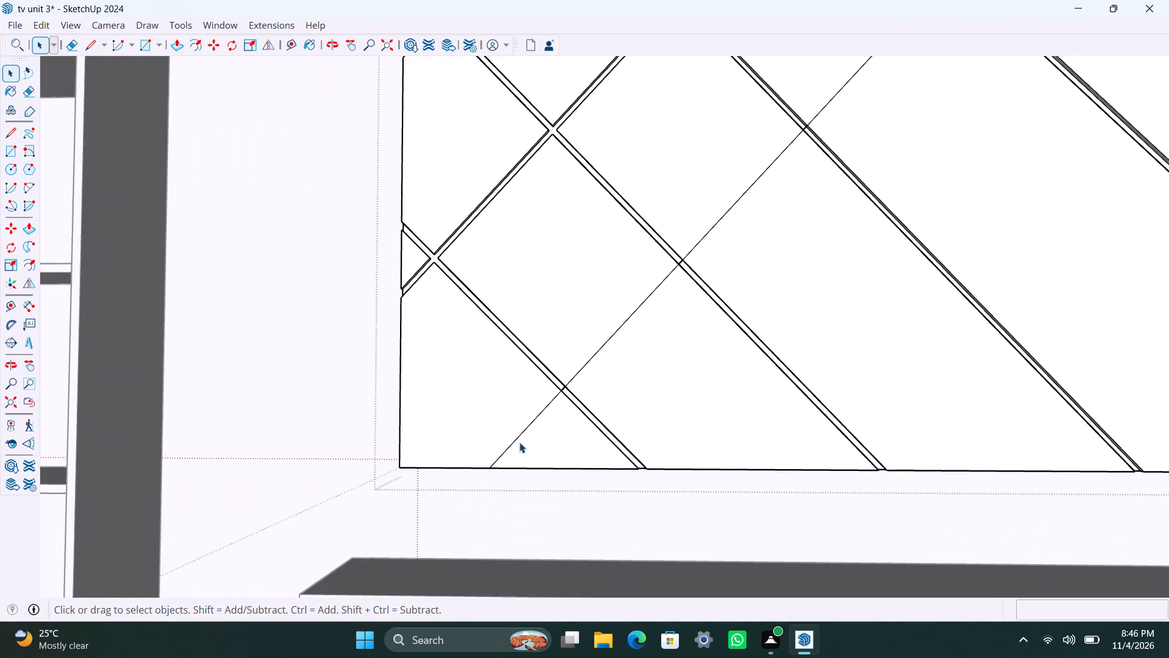
{"action": "scroll", "coordinate": [519, 442], "scroll_direction": "up", "scroll_amount": 2}
{"action": "left_click", "coordinate": [516, 439]}
{"action": "scroll", "coordinate": [565, 387], "scroll_direction": "up", "scroll_amount": 4, "text": "shift"}
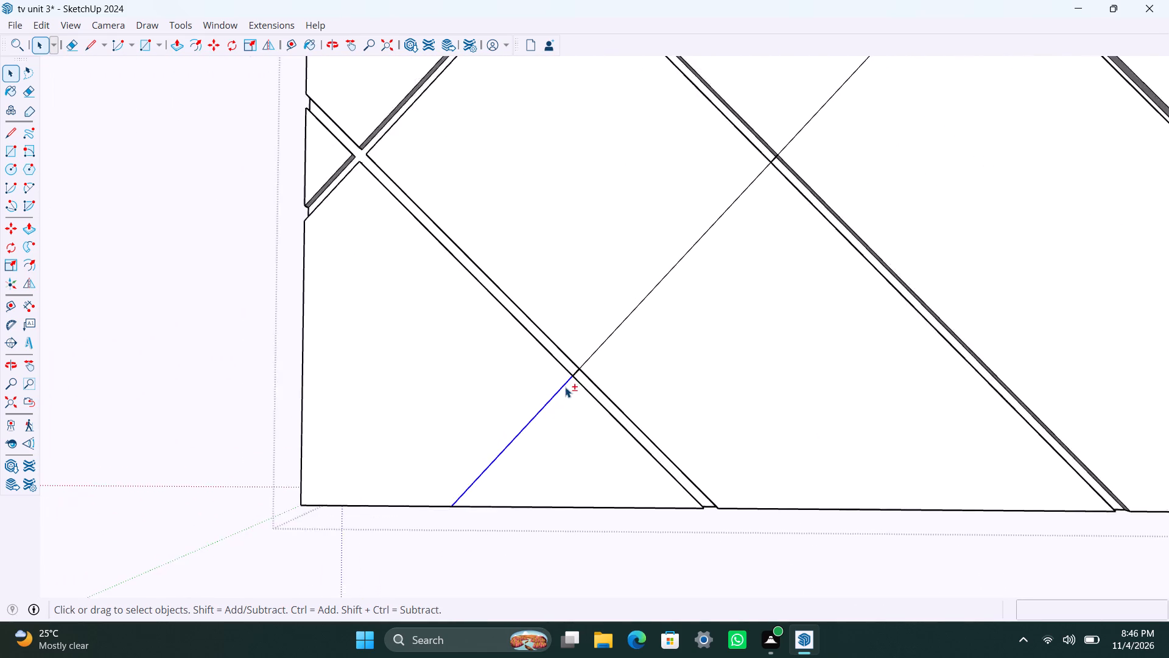
{"action": "scroll", "coordinate": [565, 387], "scroll_direction": "up", "scroll_amount": 4, "text": "shift"}
{"action": "left_click", "coordinate": [582, 362], "text": "shift"}
{"action": "left_click", "coordinate": [599, 350], "text": "shift"}
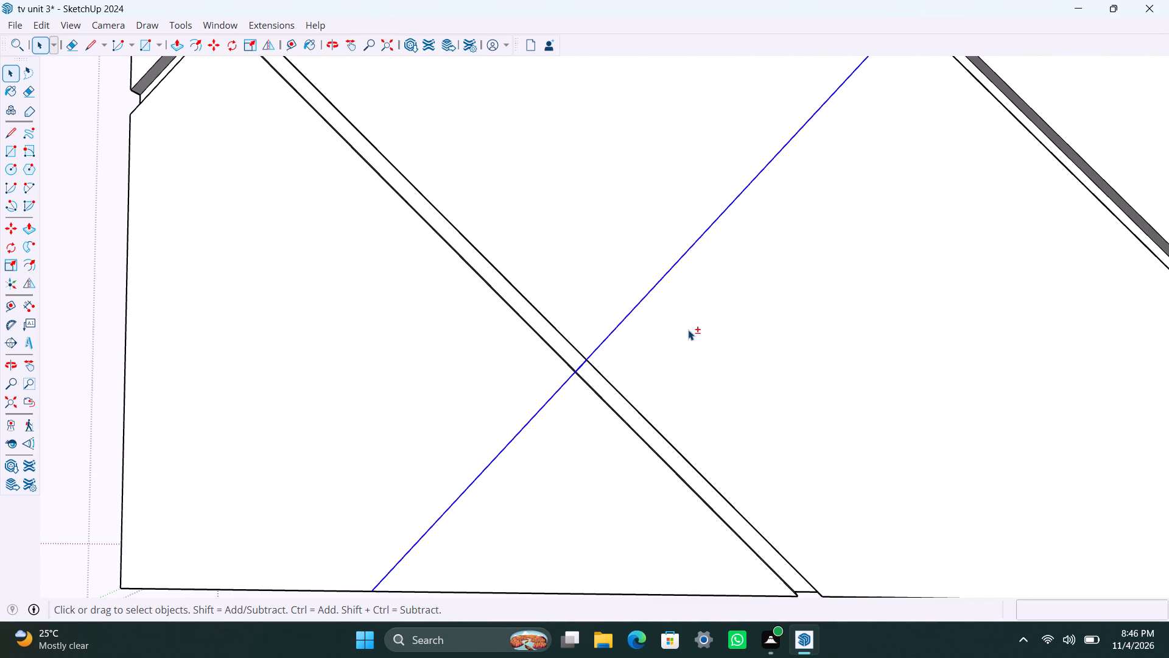
{"action": "scroll", "coordinate": [706, 314], "scroll_direction": "down", "scroll_amount": 15, "text": "shift"}
{"action": "scroll", "coordinate": [812, 156], "scroll_direction": "up", "scroll_amount": 15}
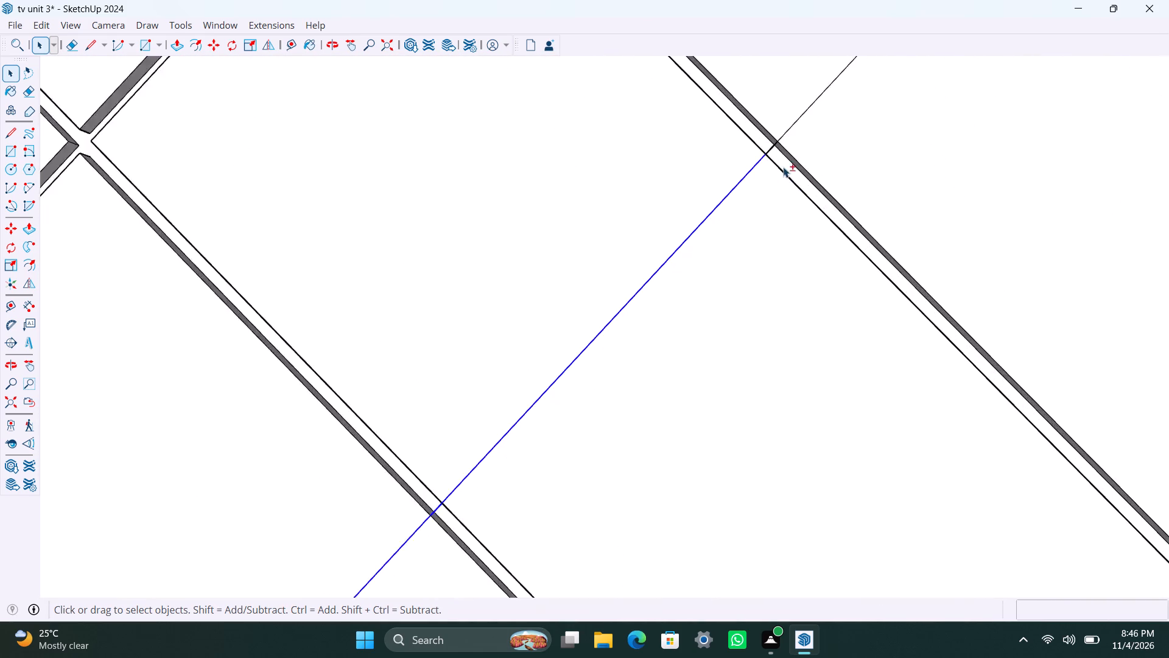
{"action": "scroll", "coordinate": [783, 167], "scroll_direction": "up", "scroll_amount": 1}
{"action": "left_click", "coordinate": [768, 138], "text": "shift"}
{"action": "left_click", "coordinate": [781, 129], "text": "shift"}
{"action": "scroll", "coordinate": [804, 211], "scroll_direction": "down", "scroll_amount": 2, "text": "shift"}
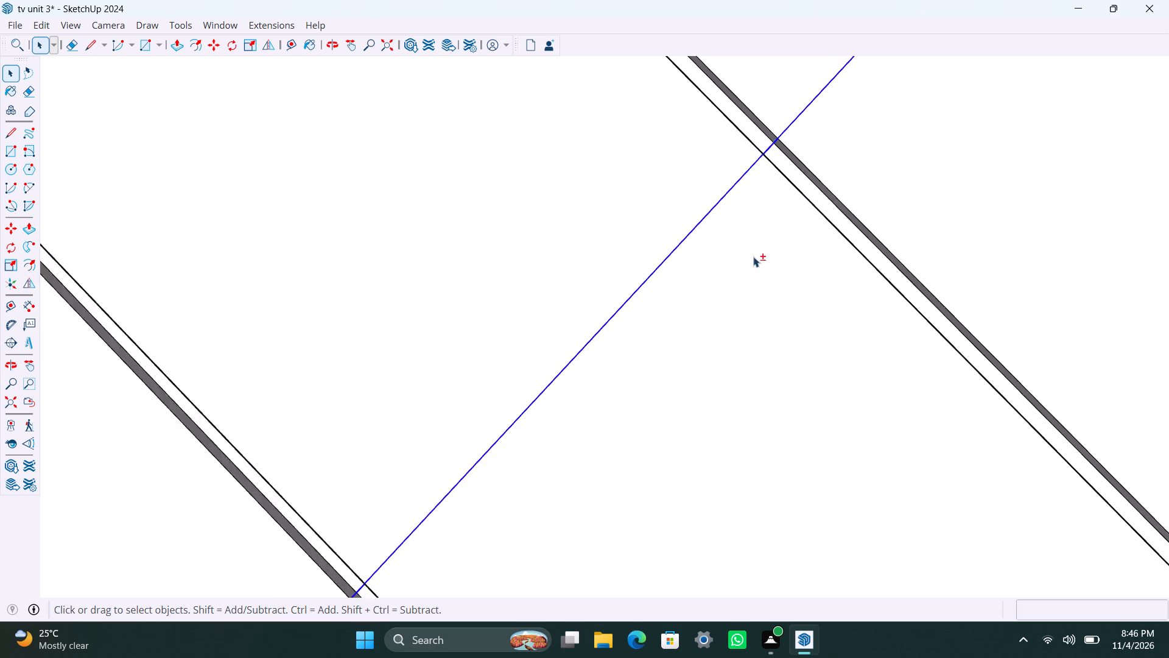
{"action": "scroll", "coordinate": [753, 256], "scroll_direction": "down", "scroll_amount": 20, "text": "shift"}
{"action": "scroll", "coordinate": [753, 256], "scroll_direction": "down", "scroll_amount": 1, "text": "shift"}
{"action": "middle_click_drag", "start_coordinate": [841, 200], "coordinate": [724, 313], "text": "shift"}
{"action": "scroll", "coordinate": [725, 299], "scroll_direction": "up", "scroll_amount": 4}
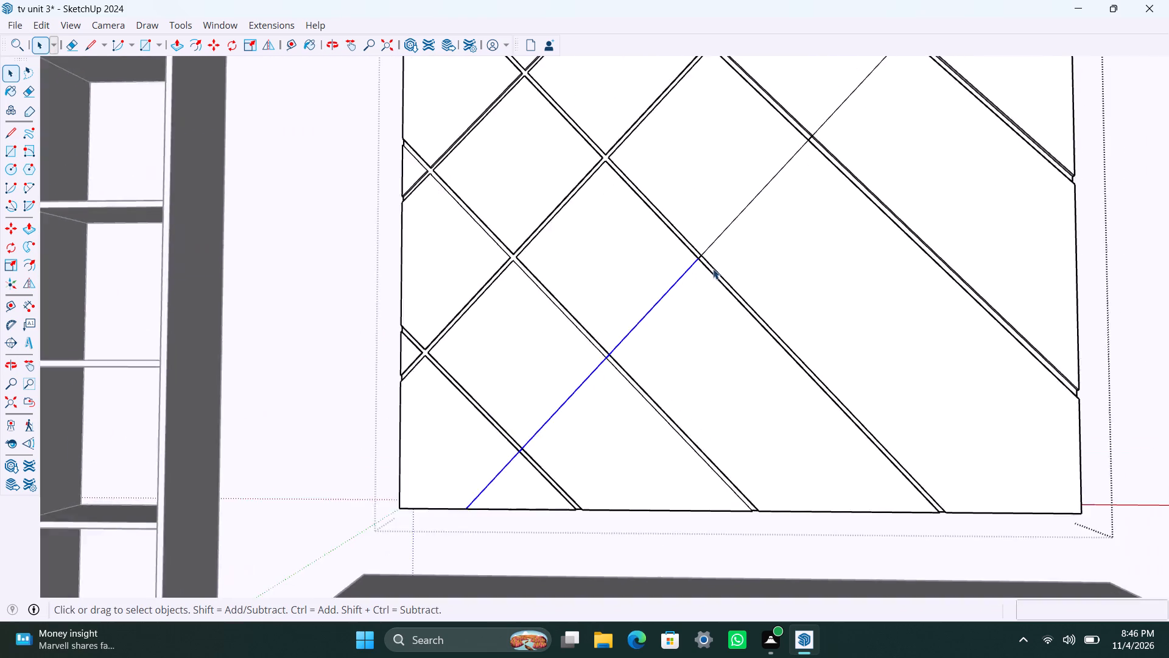
{"action": "scroll", "coordinate": [713, 269], "scroll_direction": "up", "scroll_amount": 9}
{"action": "left_click", "coordinate": [691, 247], "text": "shift"}
{"action": "left_click", "coordinate": [709, 225], "text": "shift"}
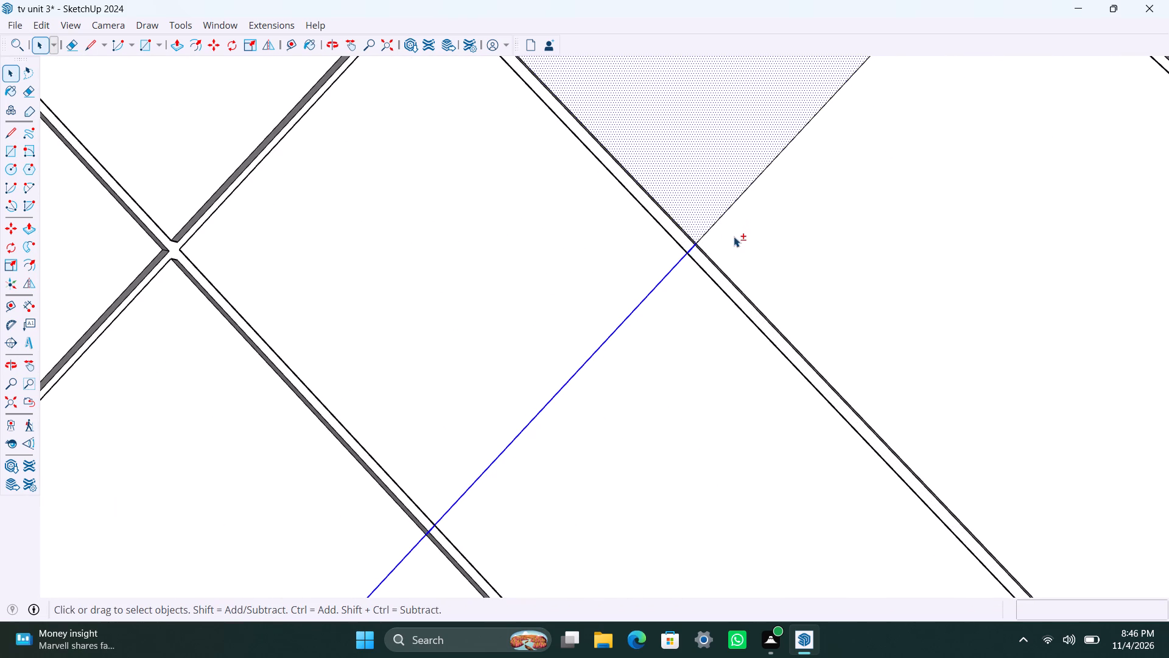
{"action": "left_click", "coordinate": [723, 205], "text": "shift"}
{"action": "left_click", "coordinate": [726, 209], "text": "shift"}
{"action": "scroll", "coordinate": [750, 291], "scroll_direction": "down", "scroll_amount": 9, "text": "shift"}
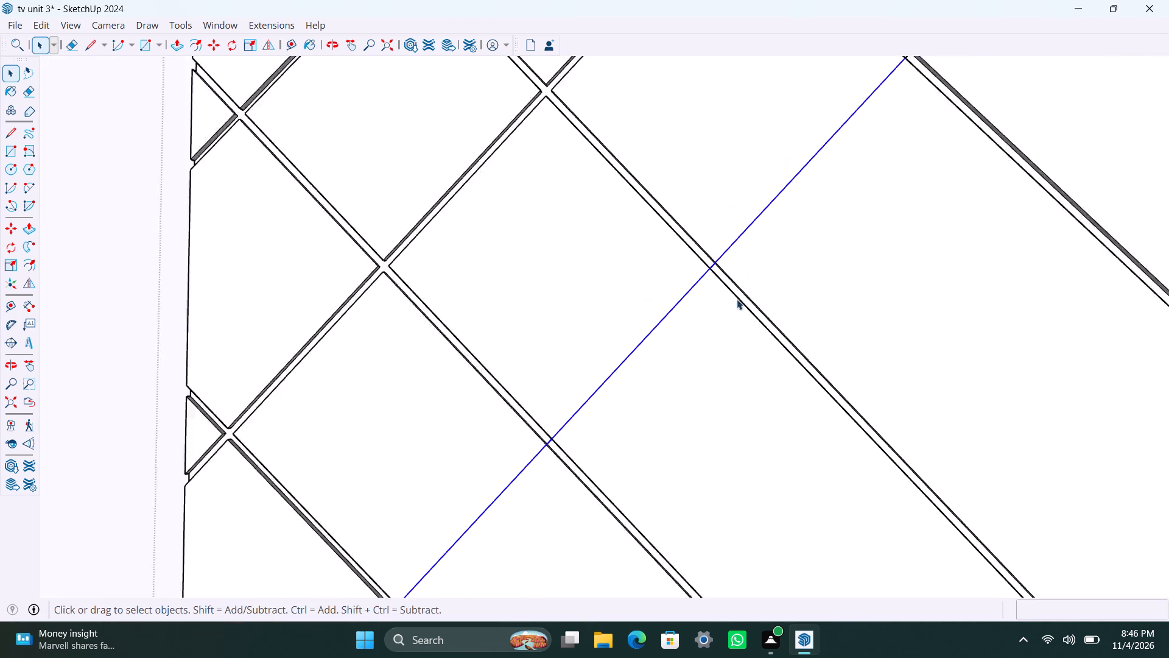
{"action": "scroll", "coordinate": [737, 299], "scroll_direction": "down", "scroll_amount": 6, "text": "shift"}
{"action": "middle_click_drag", "start_coordinate": [809, 183], "coordinate": [679, 339], "text": "shift"}
{"action": "scroll", "coordinate": [684, 335], "scroll_direction": "up", "scroll_amount": 9, "text": "shift"}
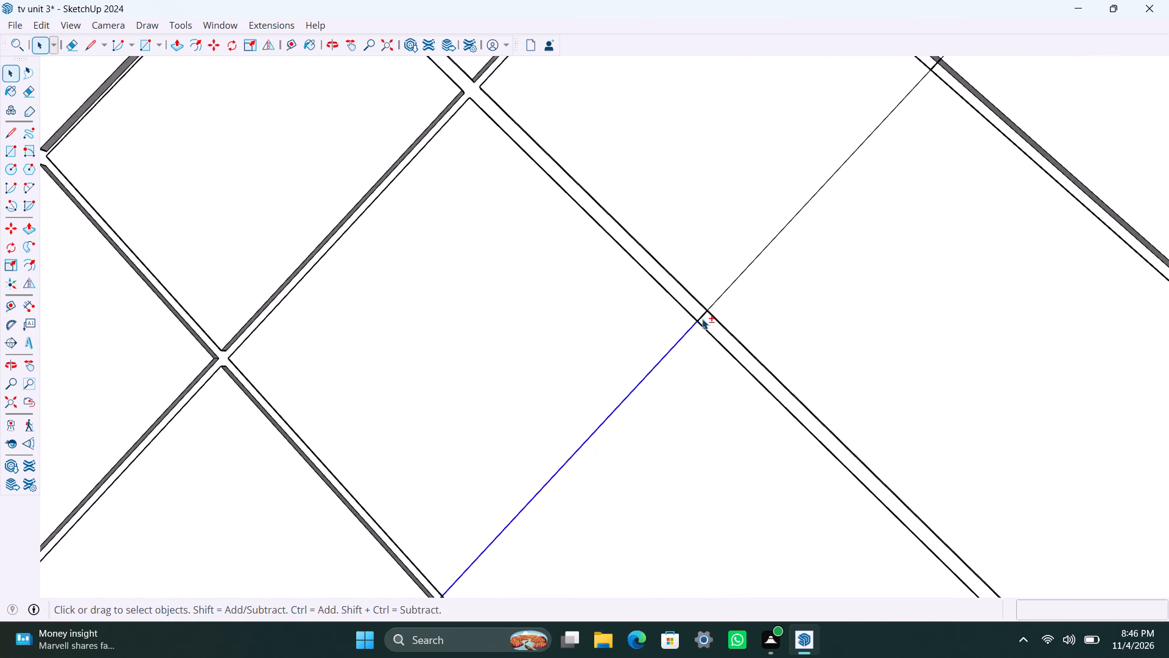
{"action": "scroll", "coordinate": [702, 319], "scroll_direction": "up", "scroll_amount": 4, "text": "shift"}
{"action": "left_click", "coordinate": [703, 316], "text": "shift"}
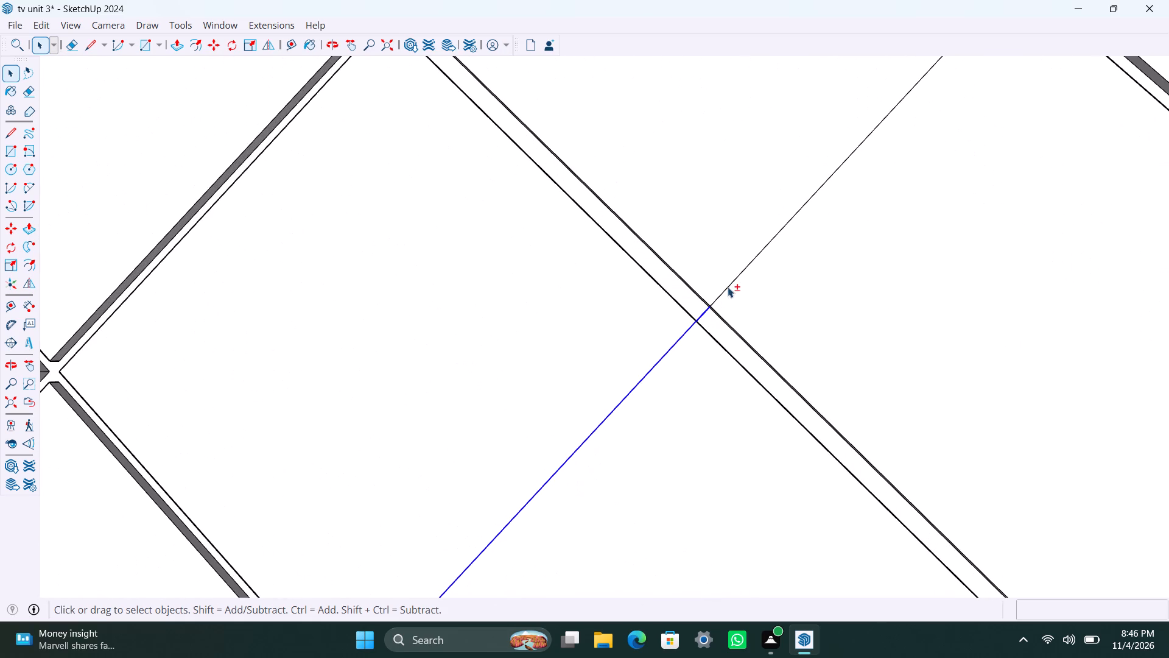
{"action": "left_click", "coordinate": [735, 281], "text": "shift"}
{"action": "scroll", "coordinate": [764, 308], "scroll_direction": "down", "scroll_amount": 14, "text": "shift"}
{"action": "scroll", "coordinate": [846, 213], "scroll_direction": "up", "scroll_amount": 2, "text": "shift"}
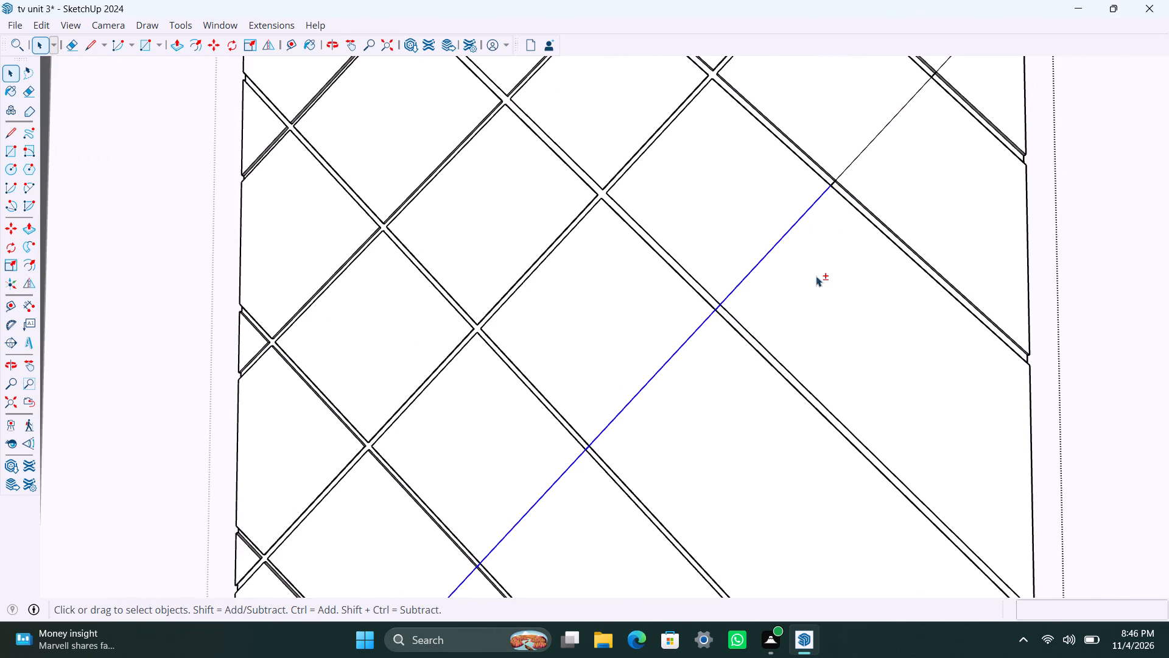
{"action": "middle_click_drag", "start_coordinate": [804, 294], "coordinate": [778, 333], "text": "shift"}
{"action": "scroll", "coordinate": [776, 286], "scroll_direction": "up", "scroll_amount": 11, "text": "shift"}
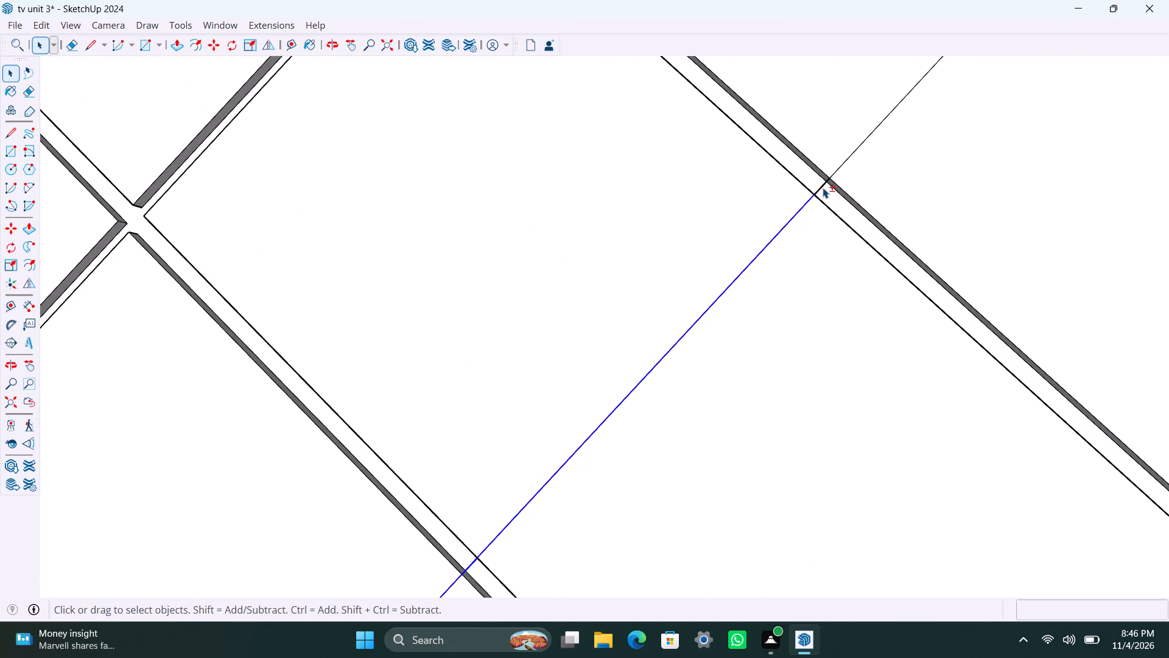
{"action": "left_click", "coordinate": [823, 188], "text": "shift"}
{"action": "left_click", "coordinate": [843, 164], "text": "shift"}
{"action": "scroll", "coordinate": [779, 369], "scroll_direction": "down", "scroll_amount": 10, "text": "shift"}
{"action": "scroll", "coordinate": [895, 163], "scroll_direction": "up", "scroll_amount": 5, "text": "shift"}
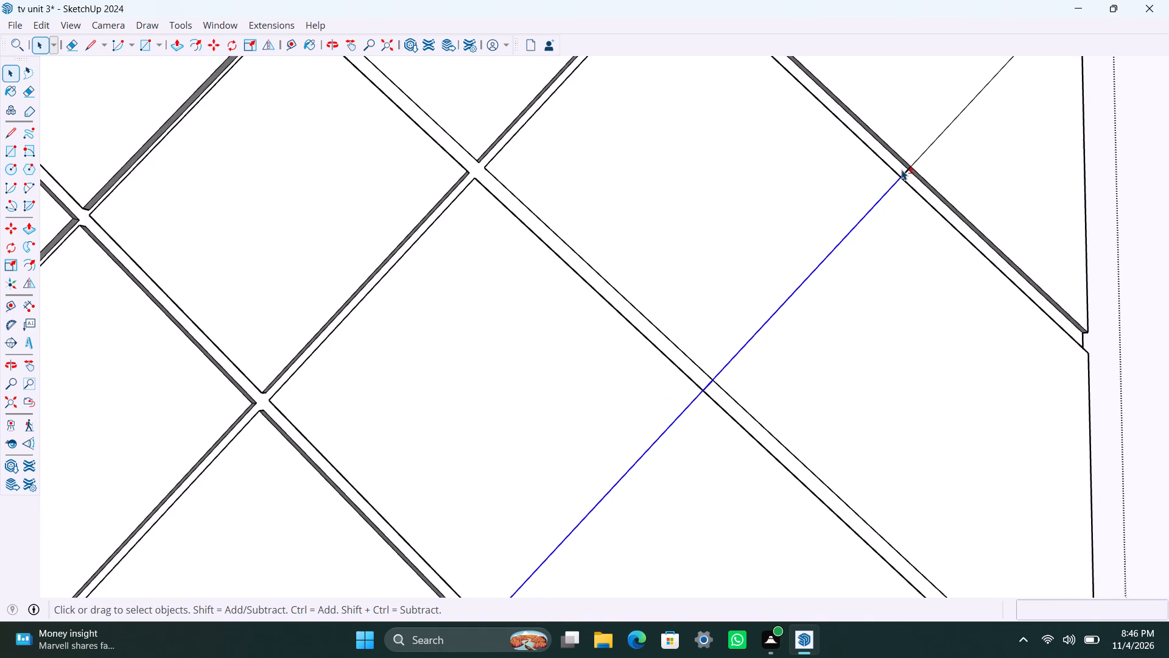
{"action": "scroll", "coordinate": [901, 169], "scroll_direction": "up", "scroll_amount": 7, "text": "shift"}
{"action": "left_click", "coordinate": [905, 168], "text": "shift"}
{"action": "left_click", "coordinate": [927, 149], "text": "shift"}
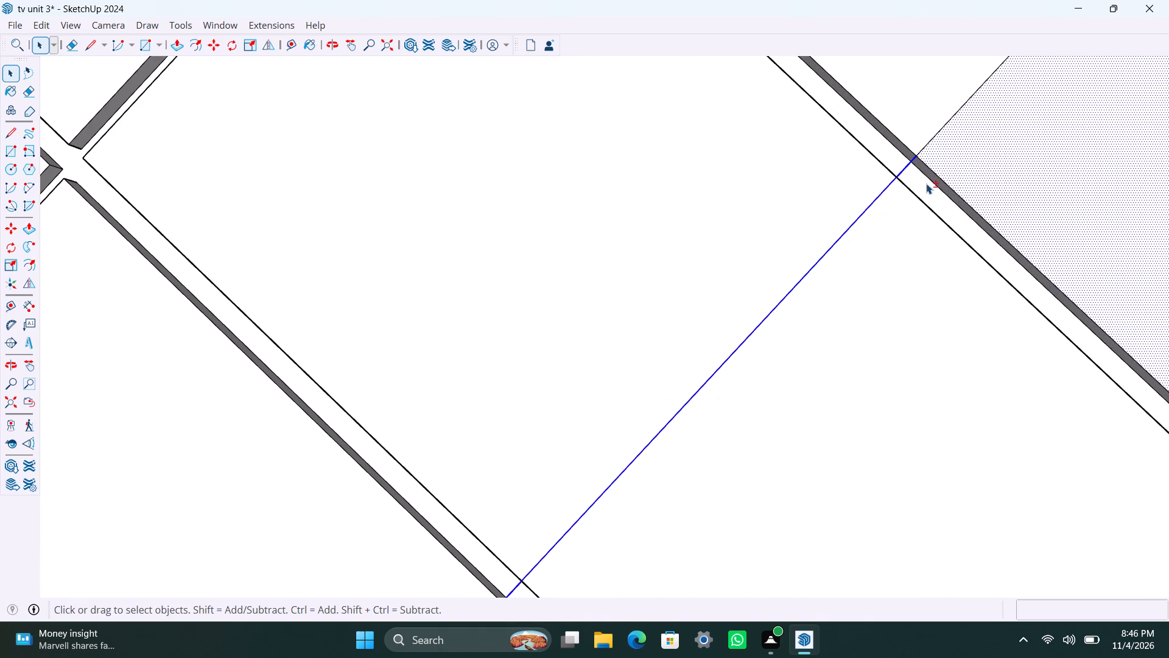
{"action": "left_click", "coordinate": [959, 158], "text": "shift"}
{"action": "left_click", "coordinate": [937, 132], "text": "shift"}
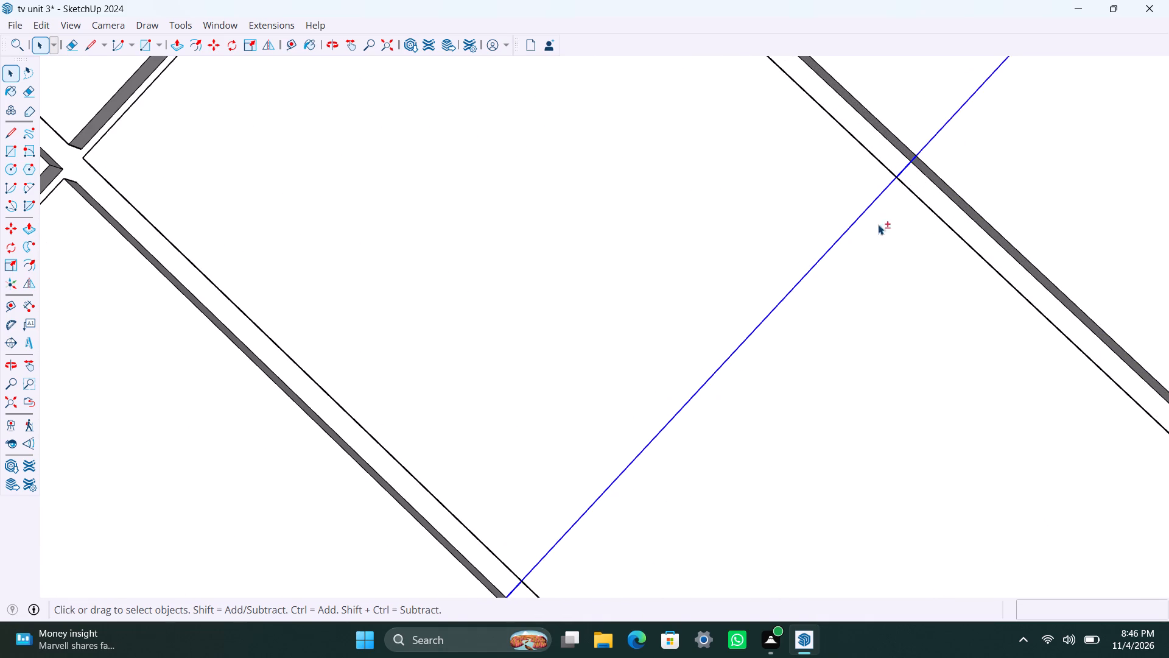
{"action": "scroll", "coordinate": [843, 273], "scroll_direction": "down", "scroll_amount": 4, "text": "shift"}
{"action": "scroll", "coordinate": [942, 142], "scroll_direction": "down", "scroll_amount": 13, "text": "shift"}
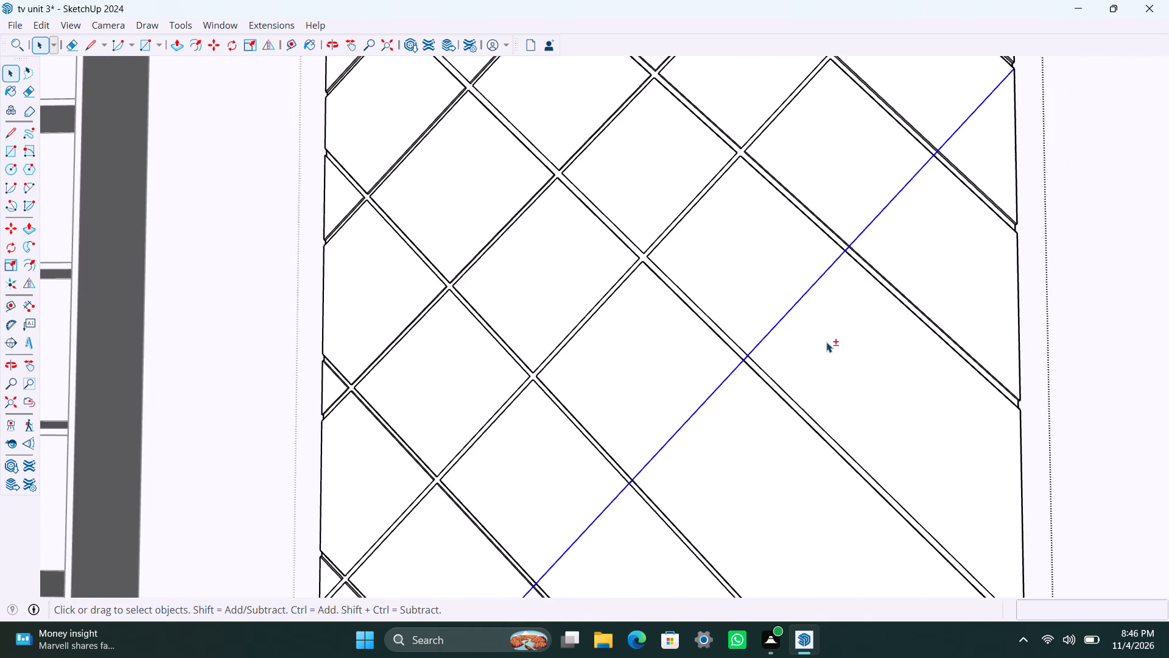
{"action": "scroll", "coordinate": [776, 439], "scroll_direction": "down", "scroll_amount": 4, "text": "shift"}
{"action": "scroll", "coordinate": [706, 444], "scroll_direction": "down", "scroll_amount": 4, "text": "shift"}
{"action": "middle_click_drag", "start_coordinate": [670, 378], "coordinate": [681, 271], "text": "shift"}
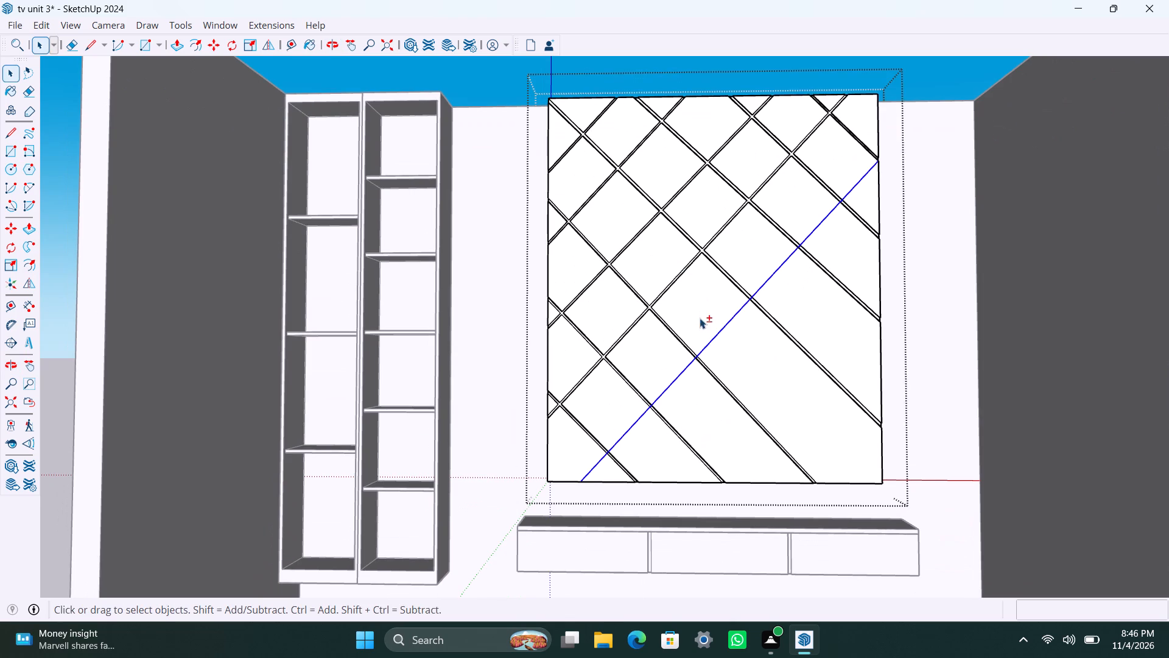
{"action": "right_click", "coordinate": [709, 340], "text": "shift"}
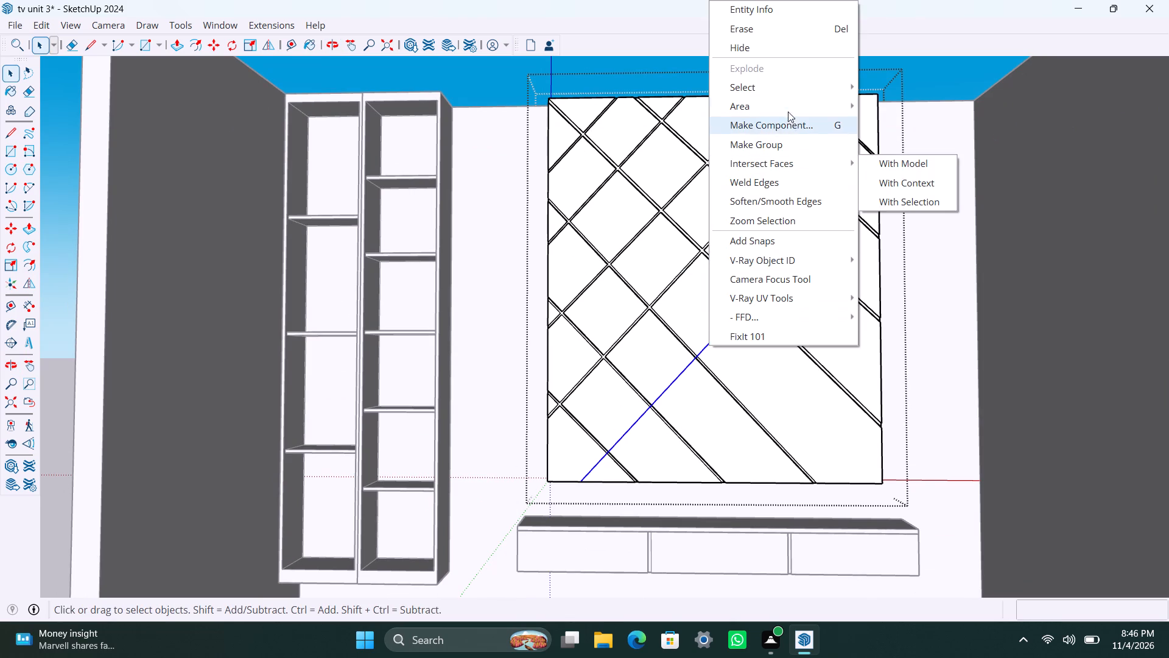
{"action": "left_click", "coordinate": [791, 182]}
Copy the welded diagonal line 18 mm to the right along the red axis to form the groove's second side.
{"action": "scroll", "coordinate": [601, 485], "scroll_direction": "up", "scroll_amount": 5}
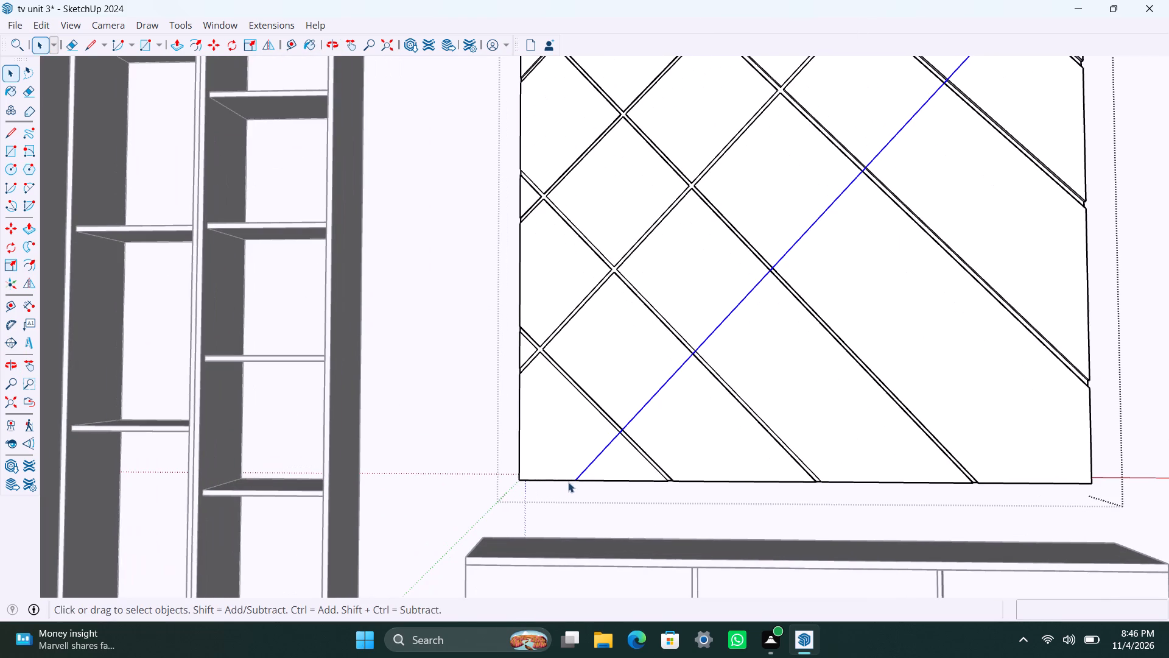
{"action": "key", "text": "m"}
{"action": "left_click", "coordinate": [578, 476]}
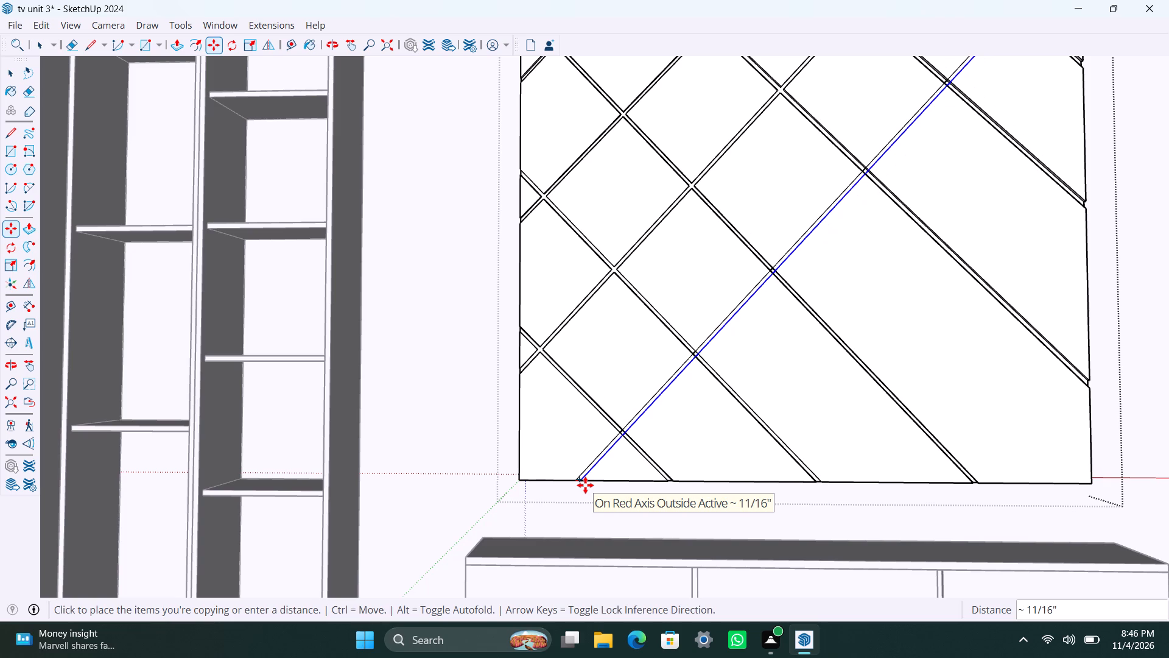
{"action": "type", "text": "18mm"}
{"action": "key", "text": "Return"}
{"action": "key", "text": "space"}
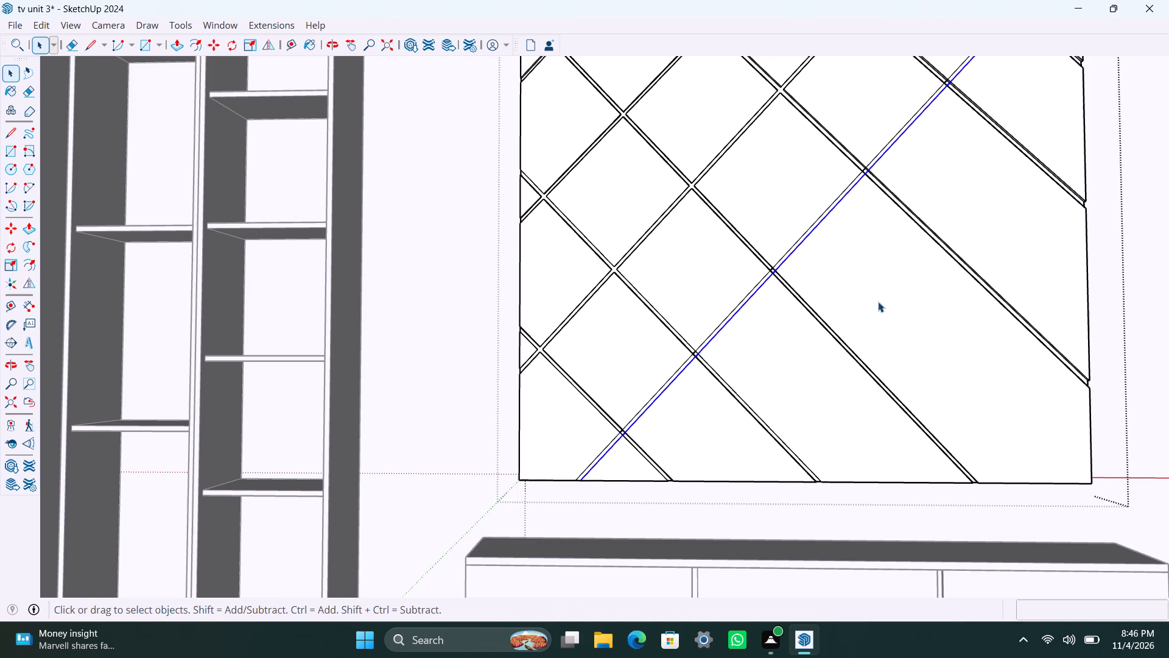
Delete the short end of the copied diagonal line that overhangs the panel's right edge.
{"action": "scroll", "coordinate": [890, 324], "scroll_direction": "down", "scroll_amount": 4}
{"action": "middle_click_drag", "start_coordinate": [922, 307], "coordinate": [863, 350], "text": "shift"}
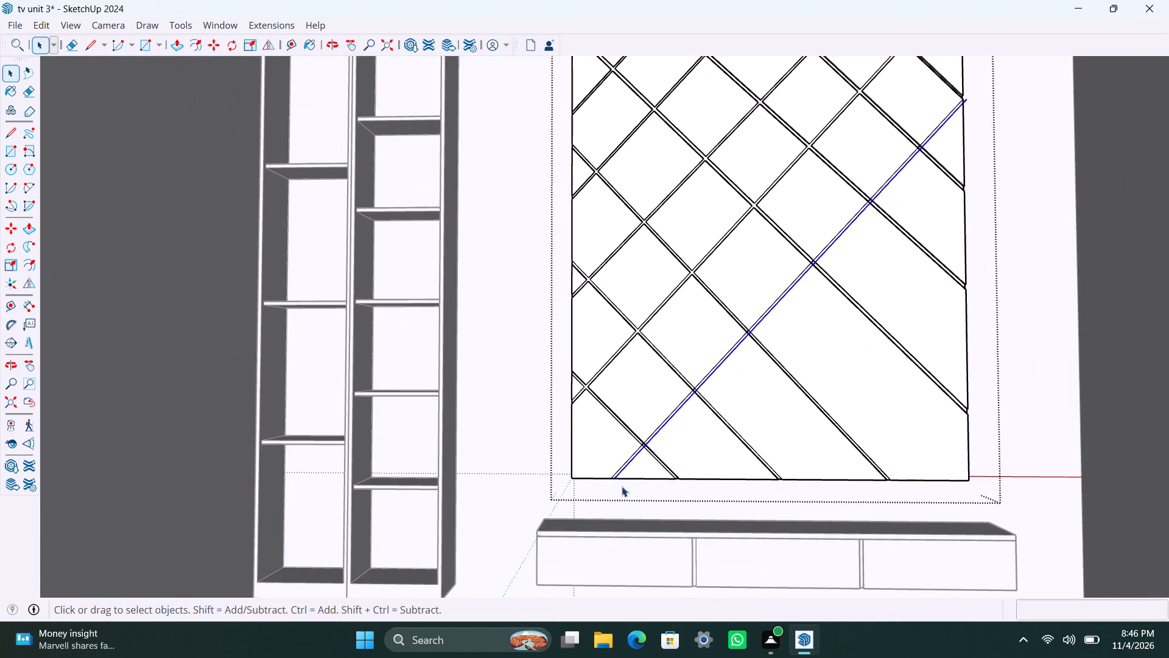
{"action": "scroll", "coordinate": [609, 491], "scroll_direction": "up", "scroll_amount": 6}
{"action": "scroll", "coordinate": [844, 306], "scroll_direction": "down", "scroll_amount": 8}
{"action": "middle_click_drag", "start_coordinate": [986, 236], "coordinate": [823, 423], "text": "shift"}
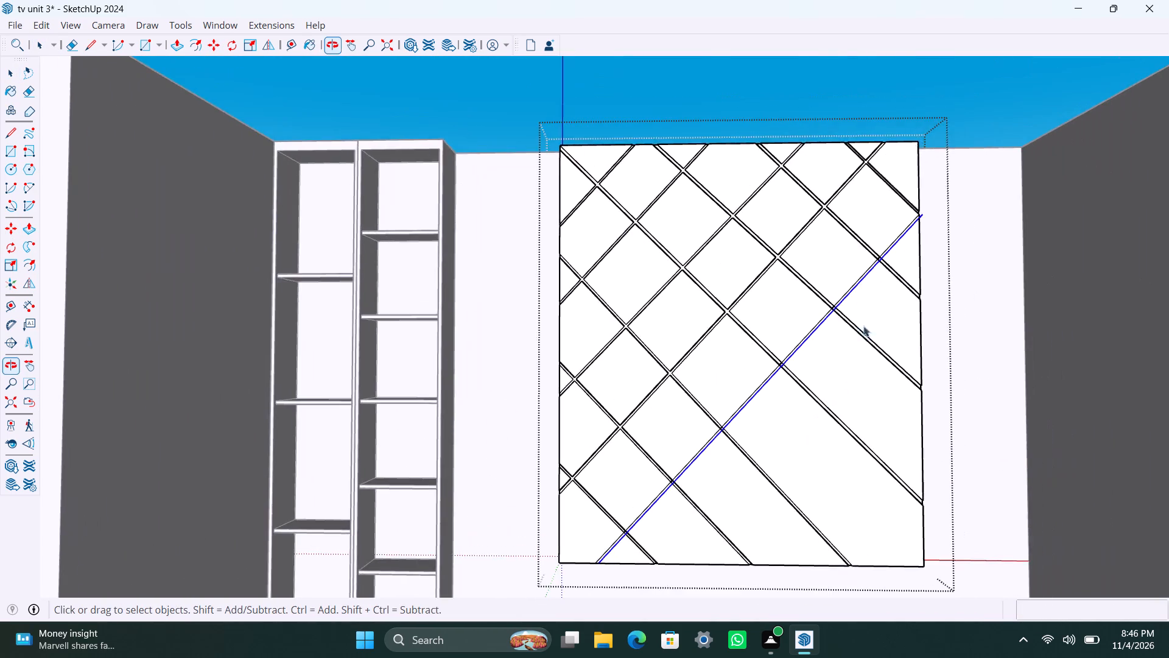
{"action": "scroll", "coordinate": [887, 276], "scroll_direction": "up", "scroll_amount": 15}
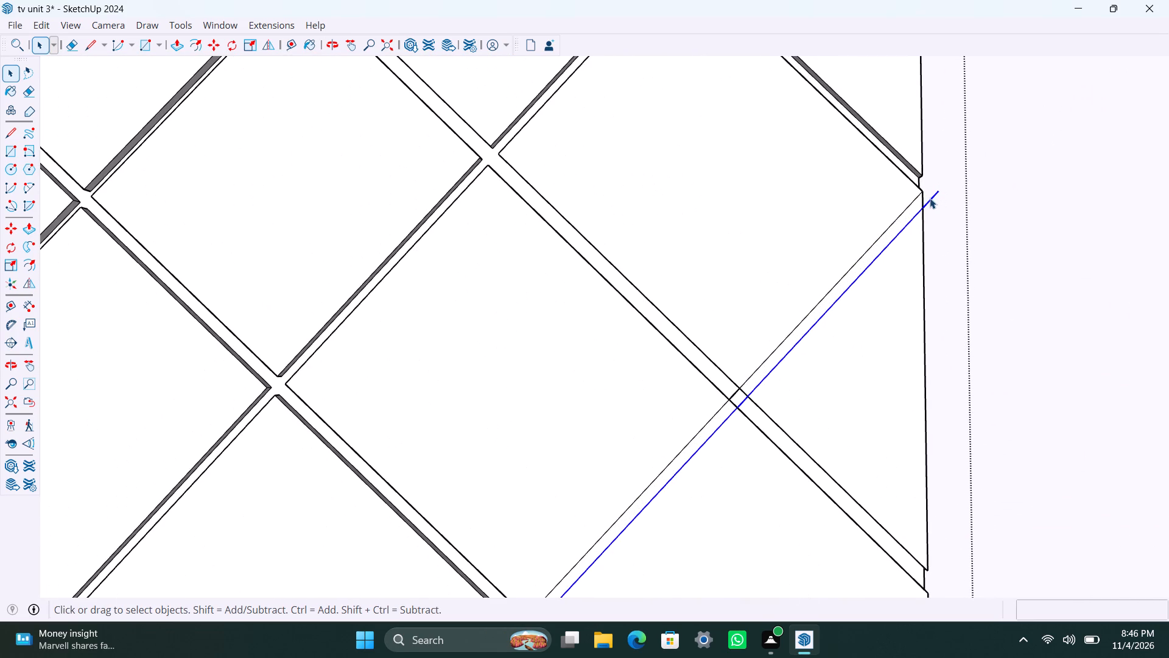
{"action": "left_click", "coordinate": [930, 198]}
{"action": "key", "text": "Delete"}
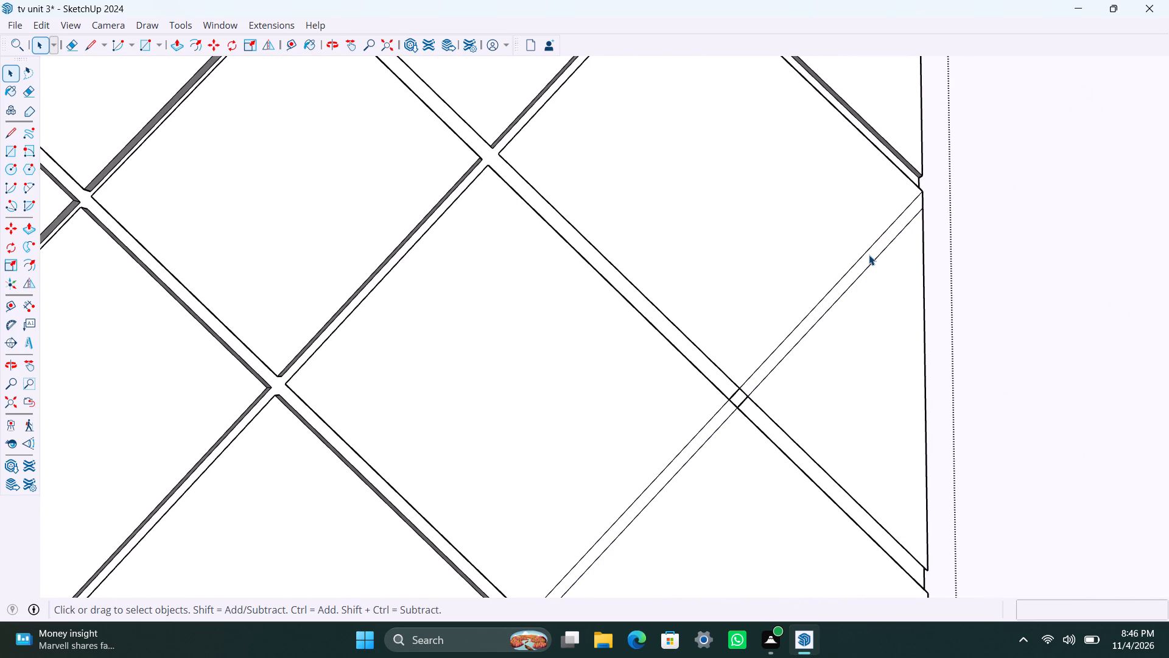
Push the upper three segments of the new diagonal strip, starting at the panel's right edge, inward to the existing groove depth.
{"action": "left_click", "coordinate": [869, 255]}
{"action": "key", "text": "p"}
{"action": "double_click", "coordinate": [869, 255]}
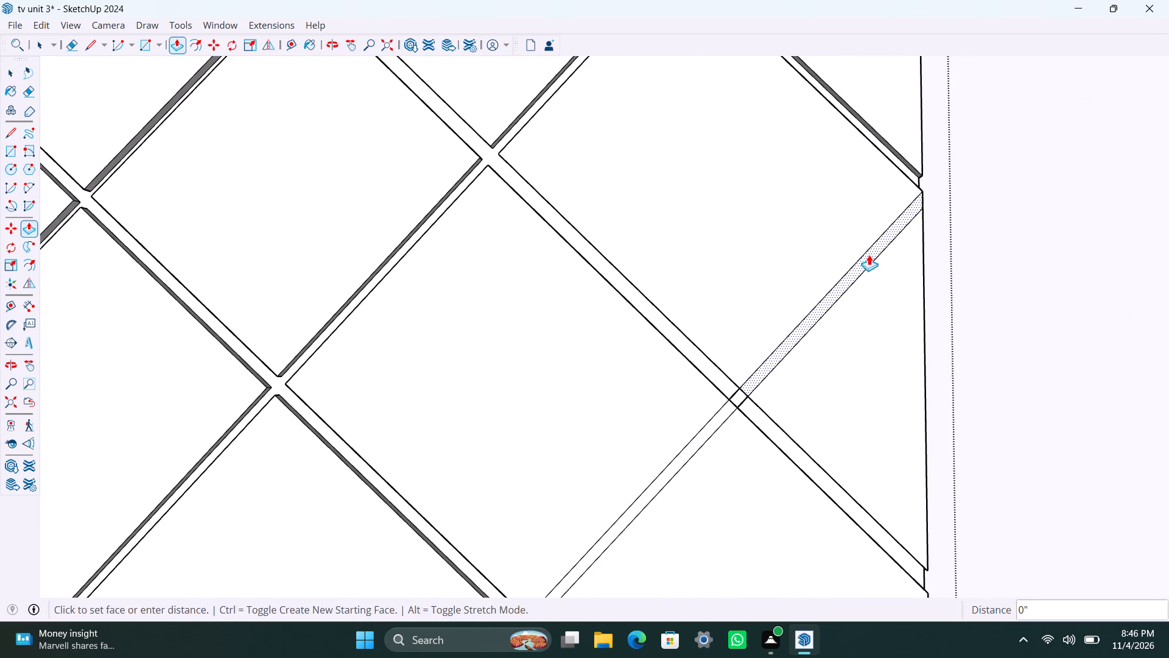
{"action": "double_click", "coordinate": [717, 419]}
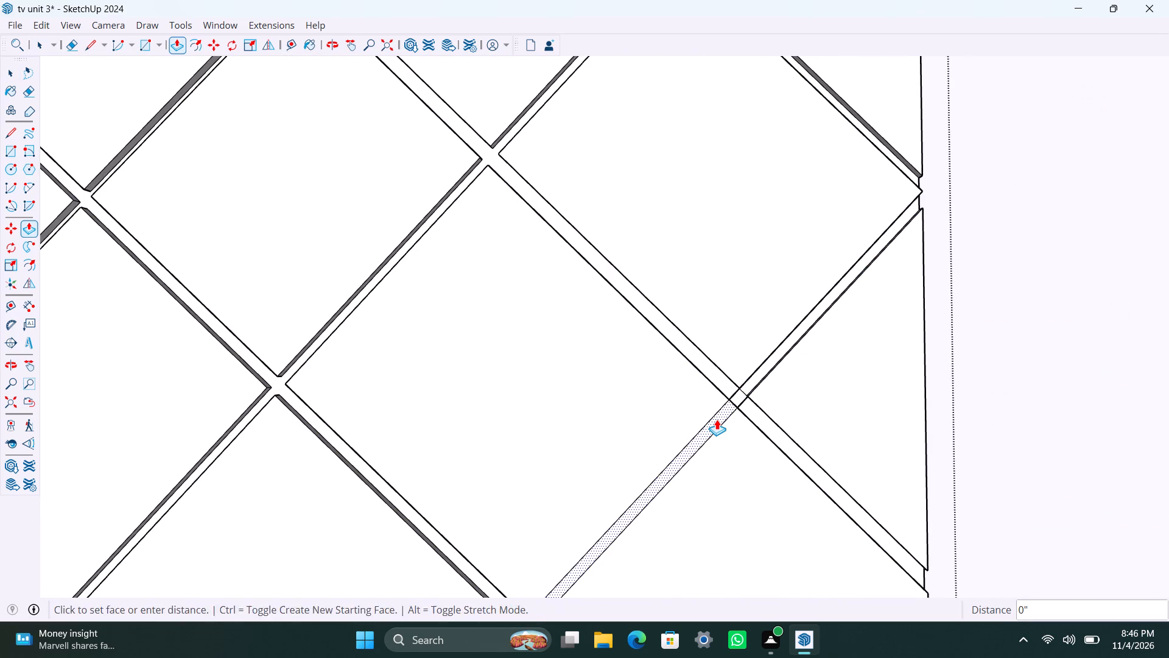
{"action": "scroll", "coordinate": [667, 451], "scroll_direction": "down", "scroll_amount": 7}
{"action": "middle_click_drag", "start_coordinate": [650, 462], "coordinate": [902, 277]}
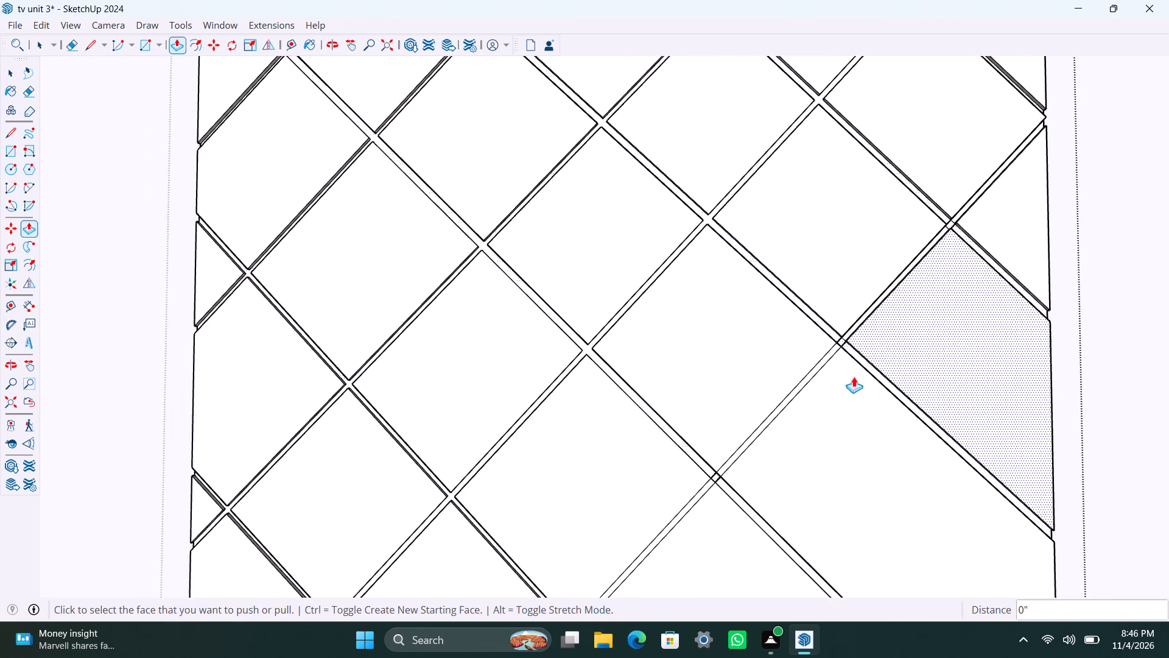
{"action": "scroll", "coordinate": [832, 400], "scroll_direction": "up", "scroll_amount": 2}
{"action": "double_click", "coordinate": [776, 403]}
{"action": "scroll", "coordinate": [730, 480], "scroll_direction": "down", "scroll_amount": 7}
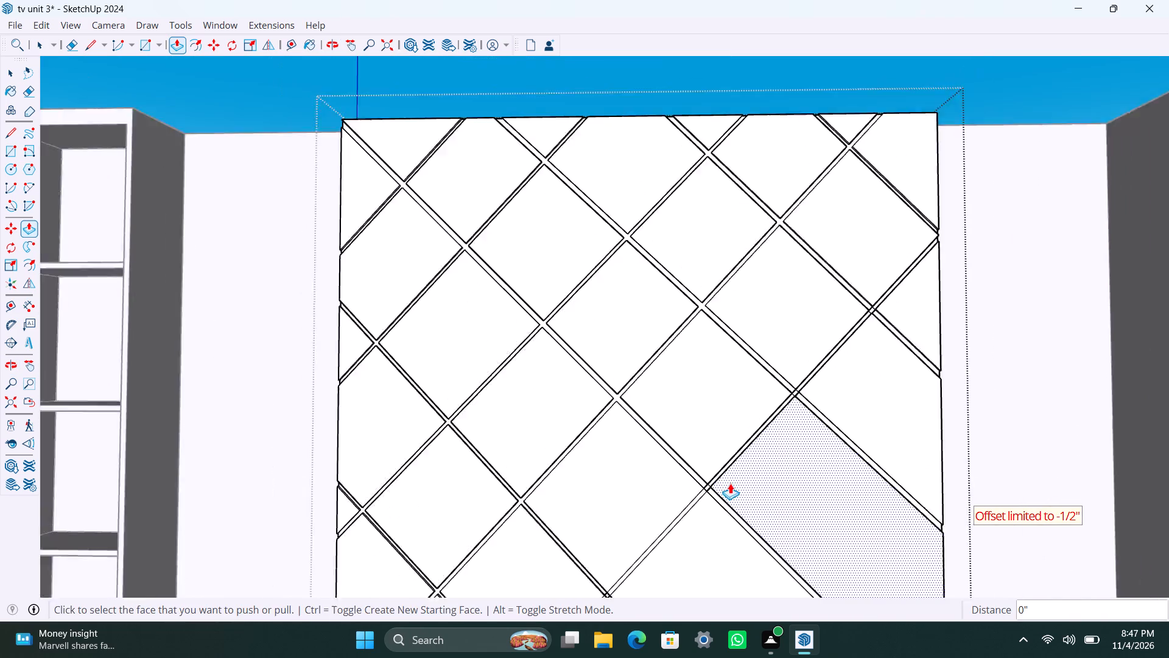
Push the remaining four segments of the diagonal strip, down to the panel's bottom edge, inward to the same groove depth.
{"action": "middle_click_drag", "start_coordinate": [730, 486], "coordinate": [892, 296], "text": "shift"}
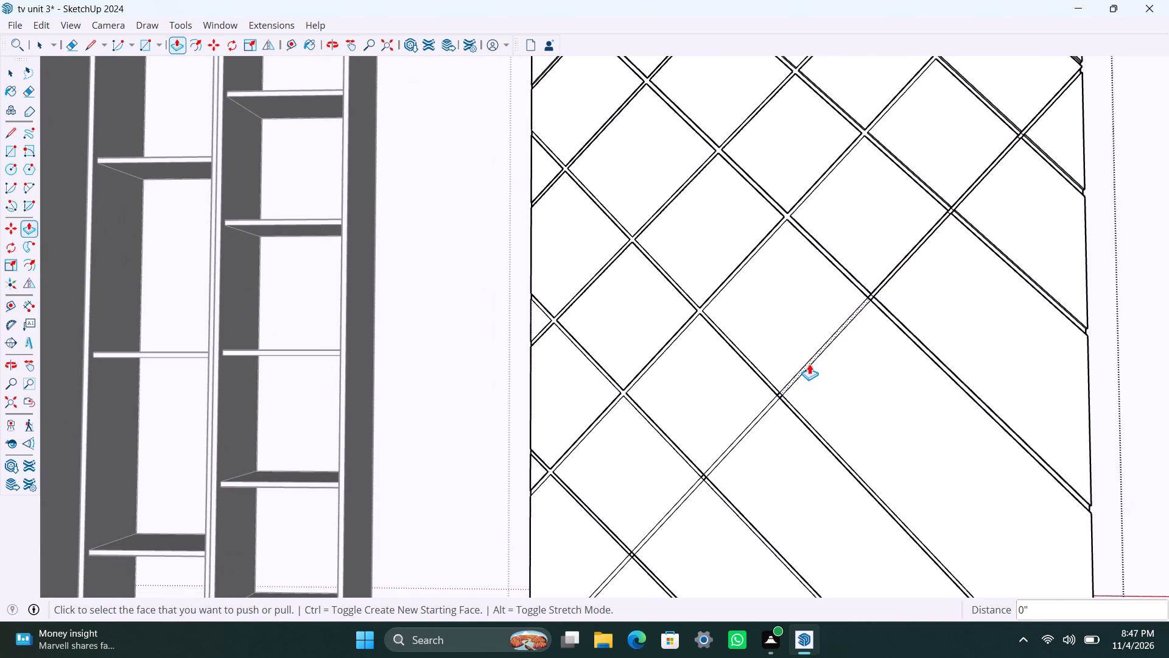
{"action": "double_click", "coordinate": [809, 364]}
{"action": "double_click", "coordinate": [729, 453]}
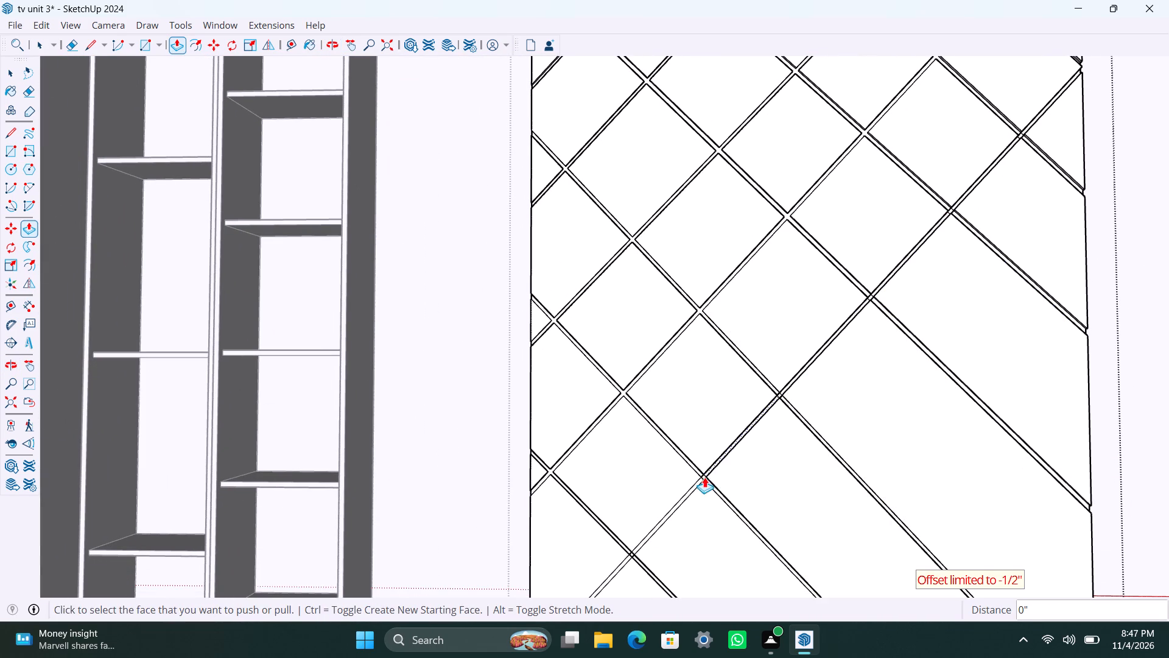
{"action": "double_click", "coordinate": [682, 503]}
{"action": "scroll", "coordinate": [686, 493], "scroll_direction": "down", "scroll_amount": 3}
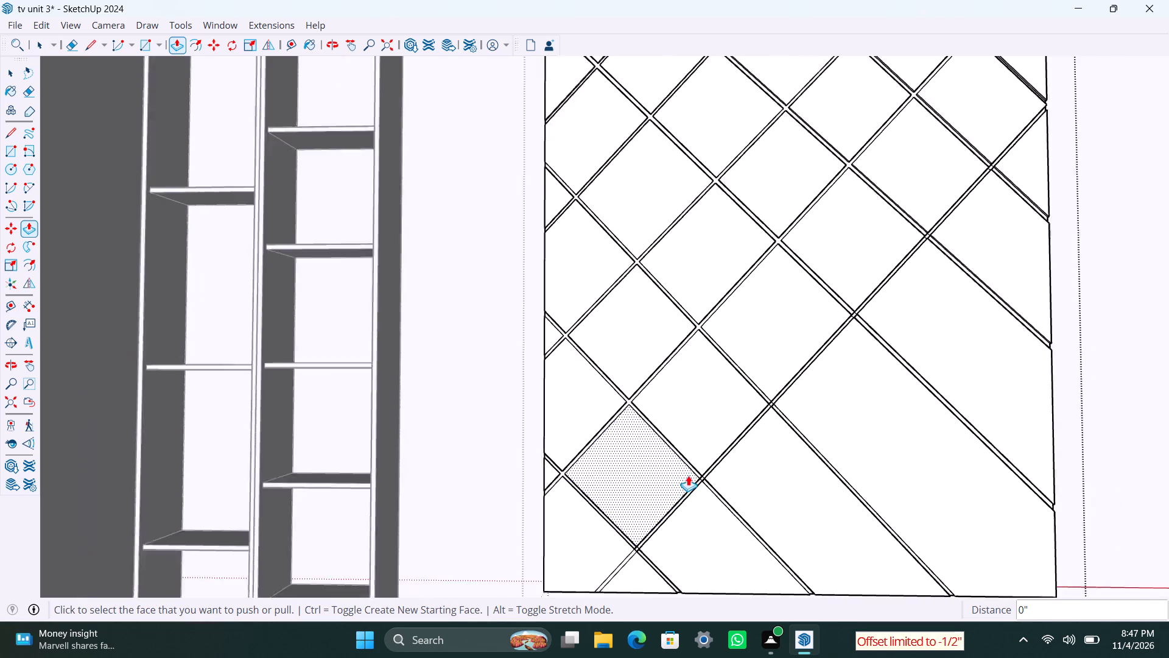
{"action": "scroll", "coordinate": [688, 475], "scroll_direction": "down", "scroll_amount": 5}
{"action": "middle_click_drag", "start_coordinate": [699, 479], "coordinate": [846, 303]}
{"action": "scroll", "coordinate": [821, 367], "scroll_direction": "up", "scroll_amount": 8}
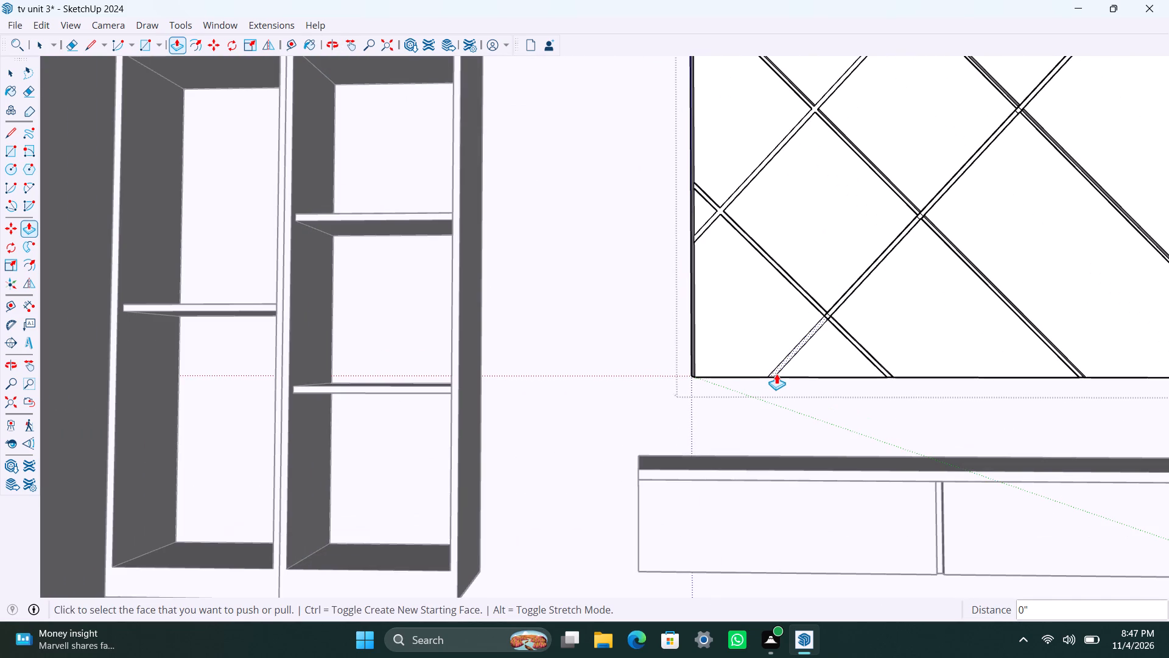
{"action": "double_click", "coordinate": [778, 372]}
Save the model.
{"action": "scroll", "coordinate": [838, 317], "scroll_direction": "down", "scroll_amount": 10}
{"action": "middle_click_drag", "start_coordinate": [897, 249], "coordinate": [657, 333], "text": "shift"}
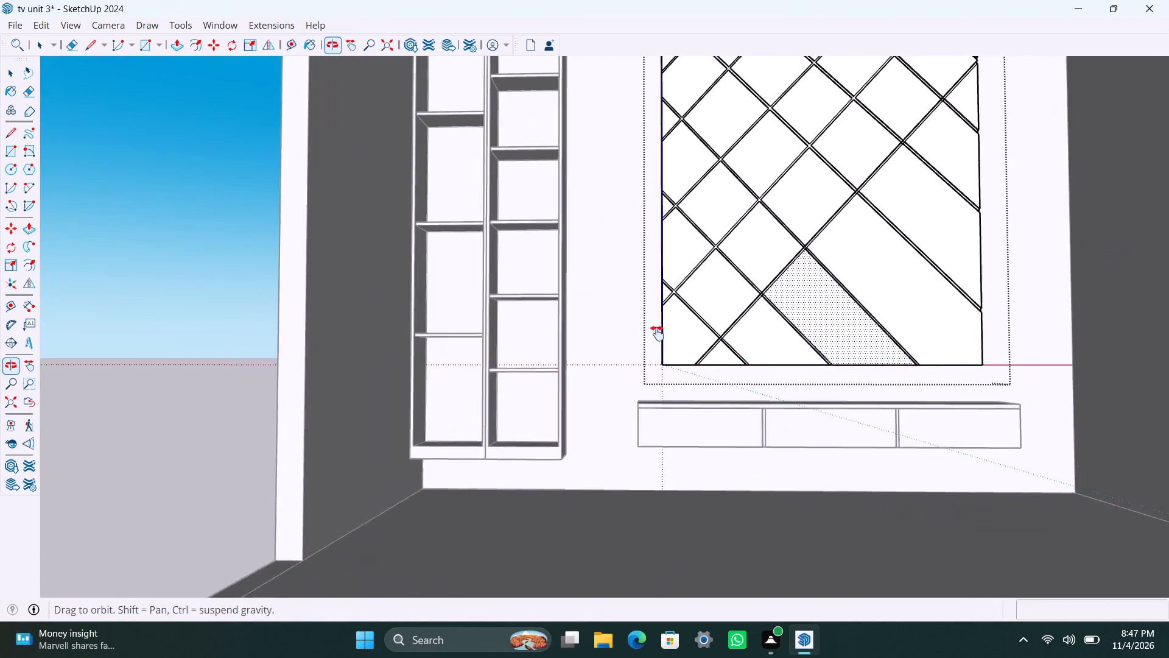
{"action": "middle_click_drag", "start_coordinate": [657, 333], "coordinate": [651, 336], "text": "shift"}
{"action": "key", "text": "ctrl+s"}
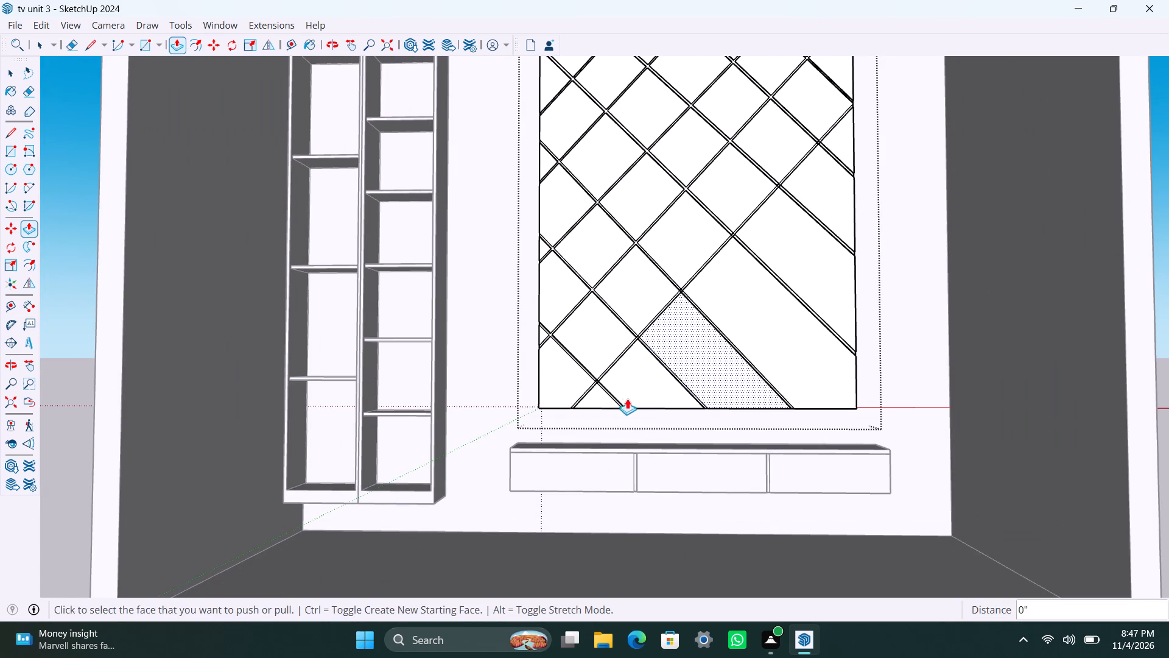
Delete the short edges across the new groove's lowest crossing, near the panel's lower-left corner, to merge the groove floors.
{"action": "key", "text": "space"}
{"action": "scroll", "coordinate": [599, 389], "scroll_direction": "up", "scroll_amount": 20}
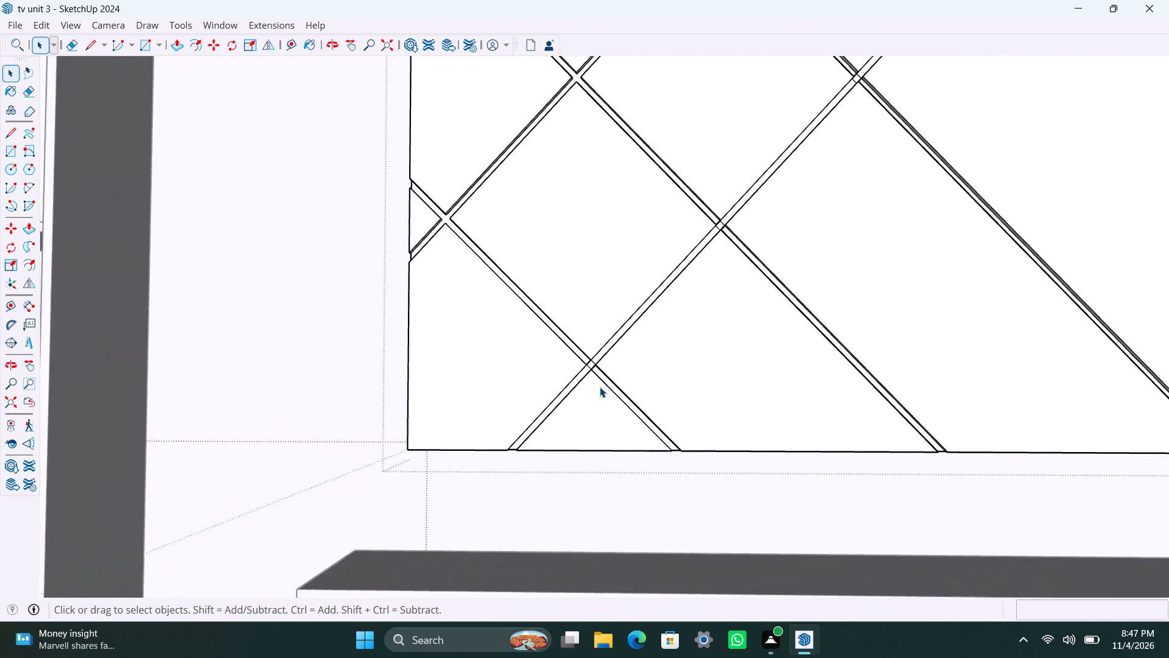
{"action": "scroll", "coordinate": [600, 387], "scroll_direction": "up", "scroll_amount": 14}
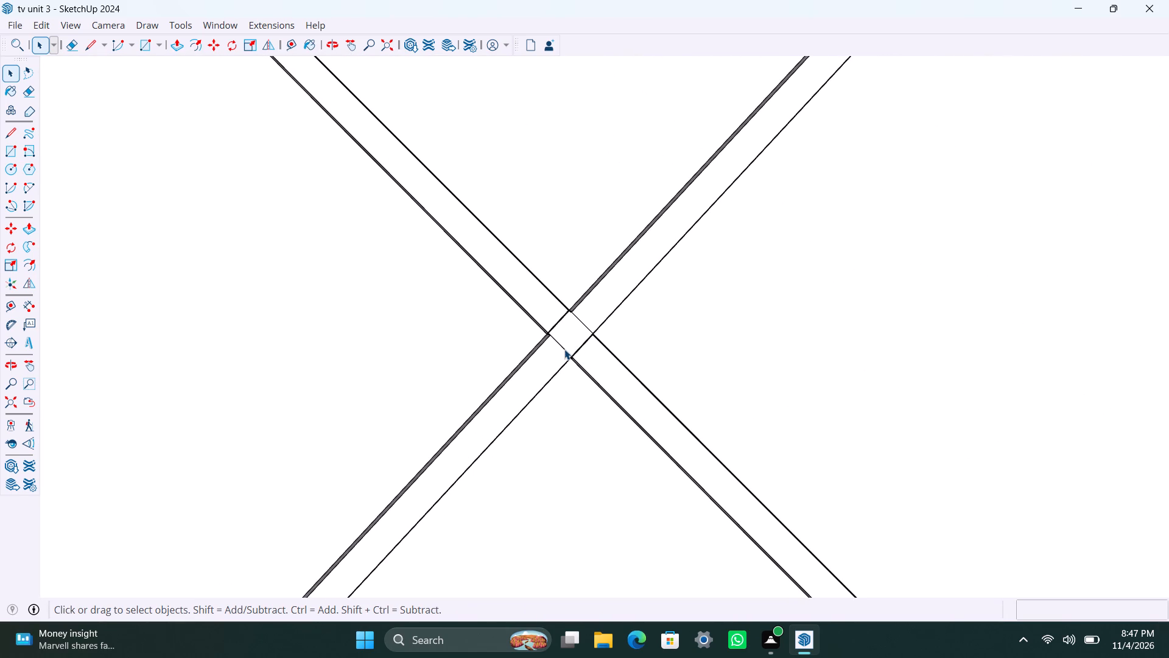
{"action": "left_click", "coordinate": [564, 349]}
{"action": "key", "text": "Delete"}
{"action": "left_click", "coordinate": [560, 320]}
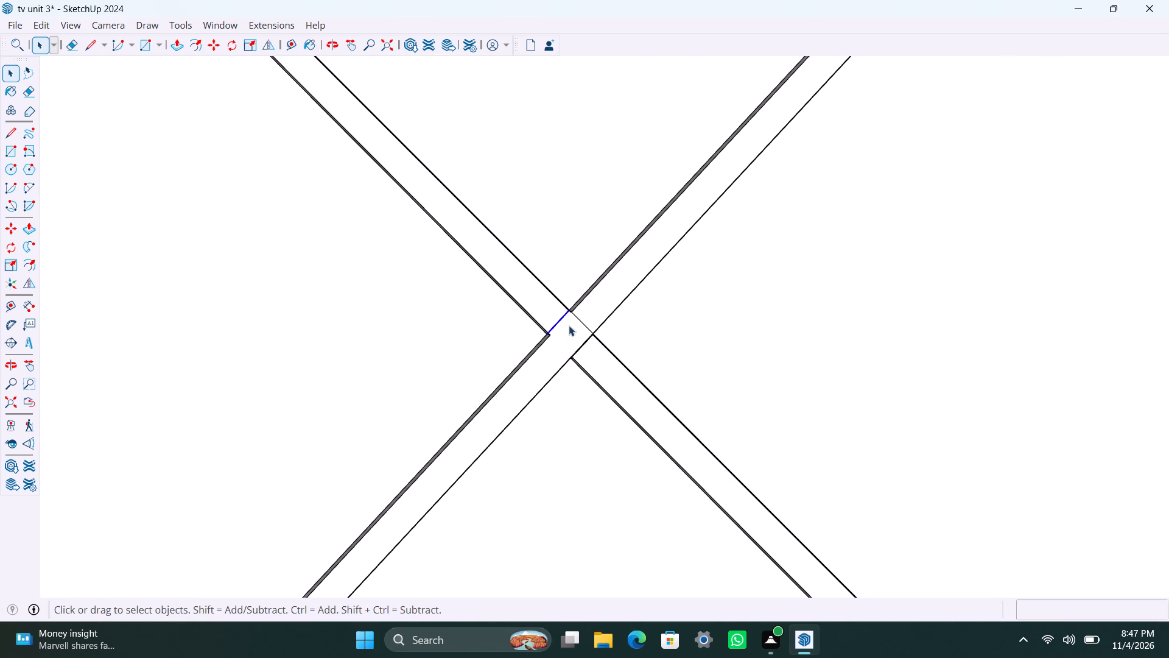
{"action": "key", "text": "Delete"}
{"action": "left_click", "coordinate": [581, 322]}
{"action": "key", "text": "Delete"}
{"action": "left_click", "coordinate": [584, 344]}
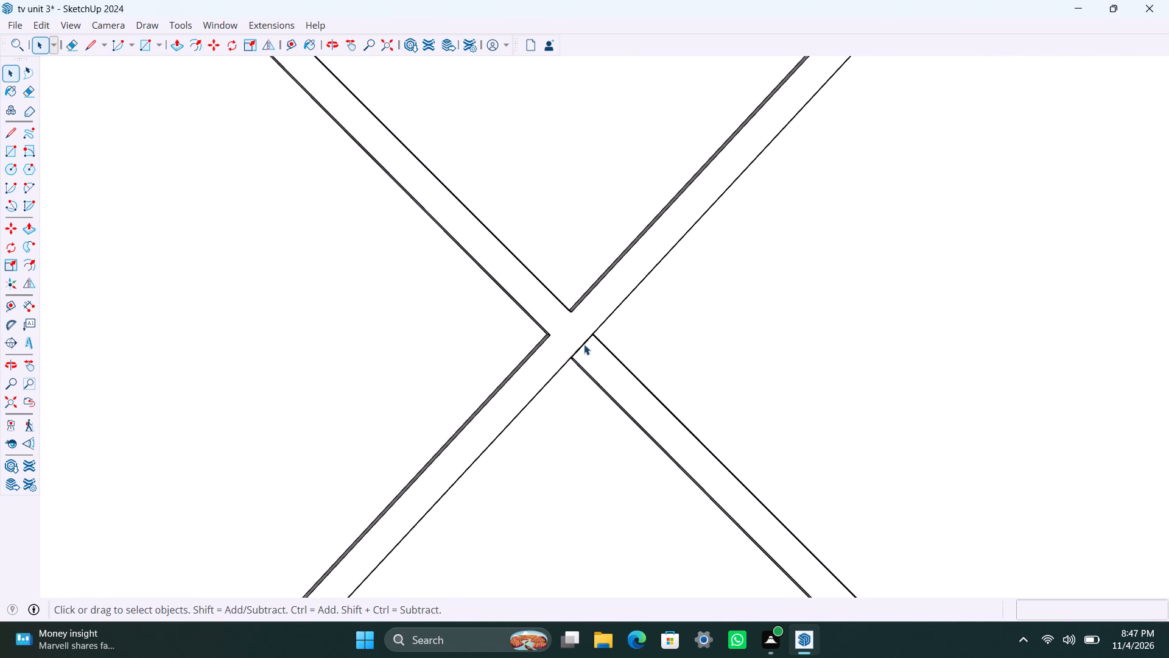
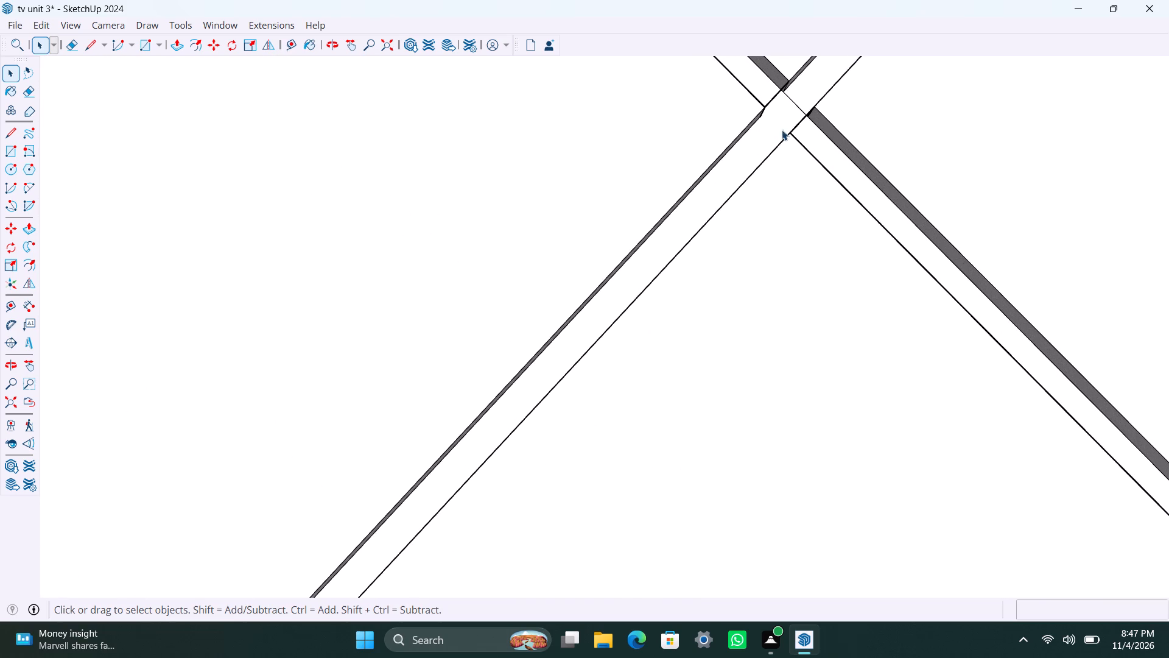
Delete the remaining short edges across the new groove's second crossing from the bottom to merge the groove floors.
{"action": "left_click", "coordinate": [773, 99]}
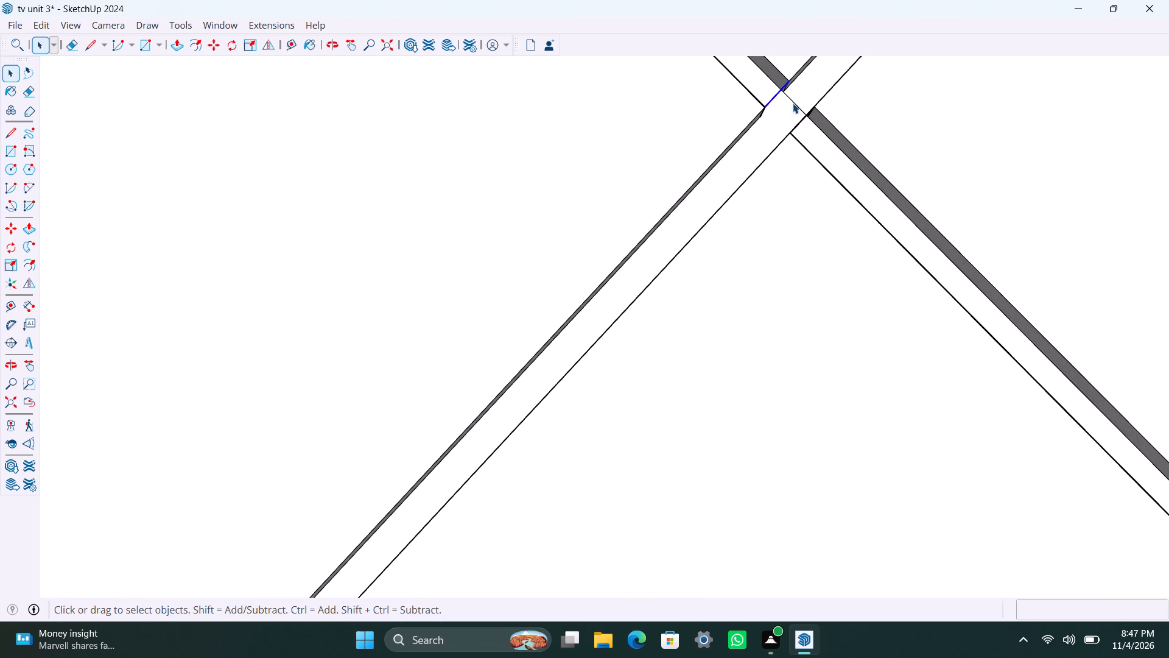
{"action": "key", "text": "Delete"}
{"action": "left_click", "coordinate": [795, 104]}
{"action": "key", "text": "Delete"}
{"action": "left_click", "coordinate": [799, 126]}
{"action": "key", "text": "Delete"}
Delete the four short edges across the new groove's third crossing from the bottom to merge the groove floors.
{"action": "scroll", "coordinate": [785, 139], "scroll_direction": "down", "scroll_amount": 20}
{"action": "scroll", "coordinate": [785, 139], "scroll_direction": "down", "scroll_amount": 3}
{"action": "middle_click_drag", "start_coordinate": [871, 197], "coordinate": [737, 373], "text": "shift"}
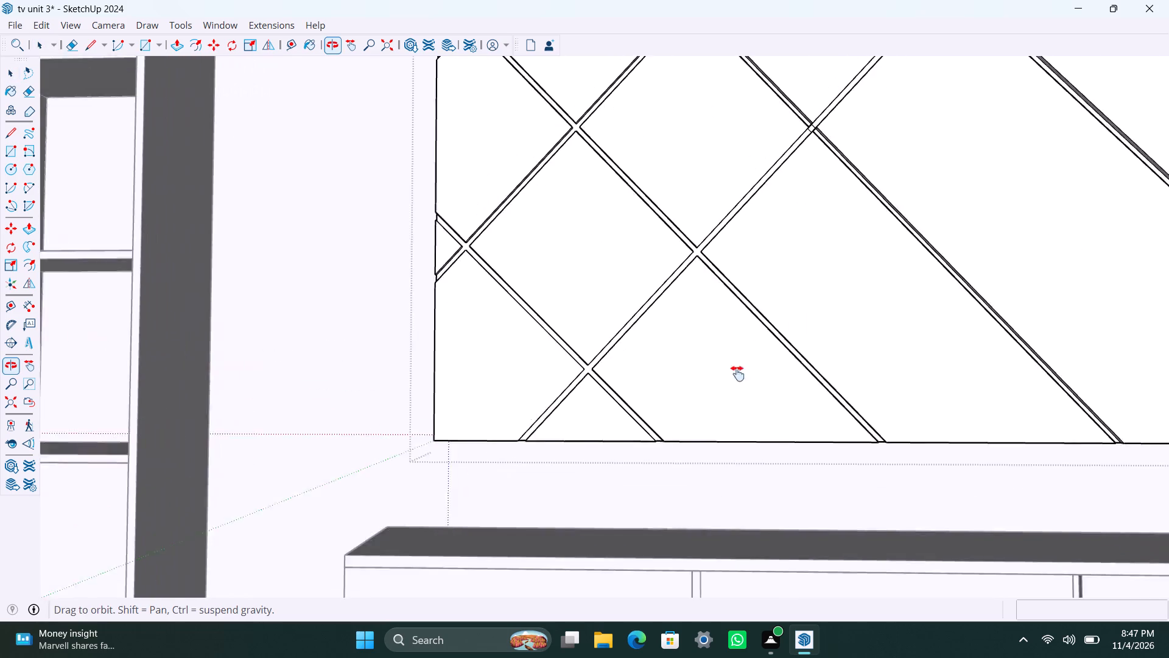
{"action": "middle_click_drag", "start_coordinate": [737, 373], "coordinate": [726, 385], "text": "shift"}
{"action": "scroll", "coordinate": [762, 271], "scroll_direction": "up", "scroll_amount": 18}
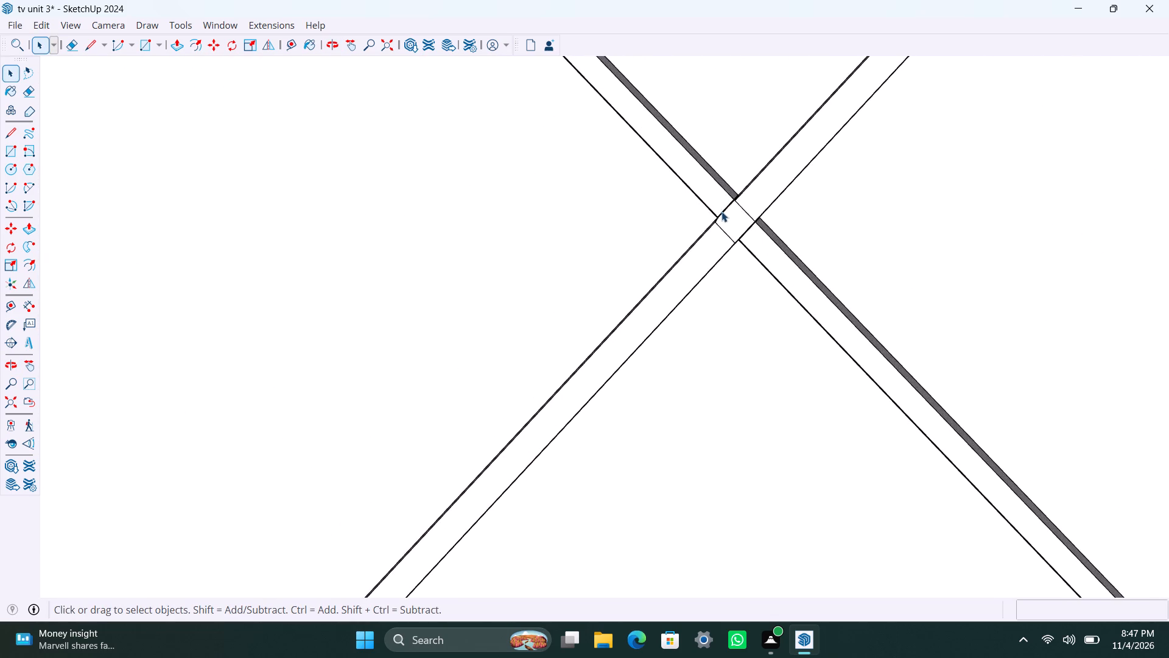
{"action": "scroll", "coordinate": [721, 211], "scroll_direction": "up", "scroll_amount": 2}
{"action": "left_click", "coordinate": [721, 211]}
{"action": "key", "text": "Delete"}
{"action": "left_click", "coordinate": [723, 238]}
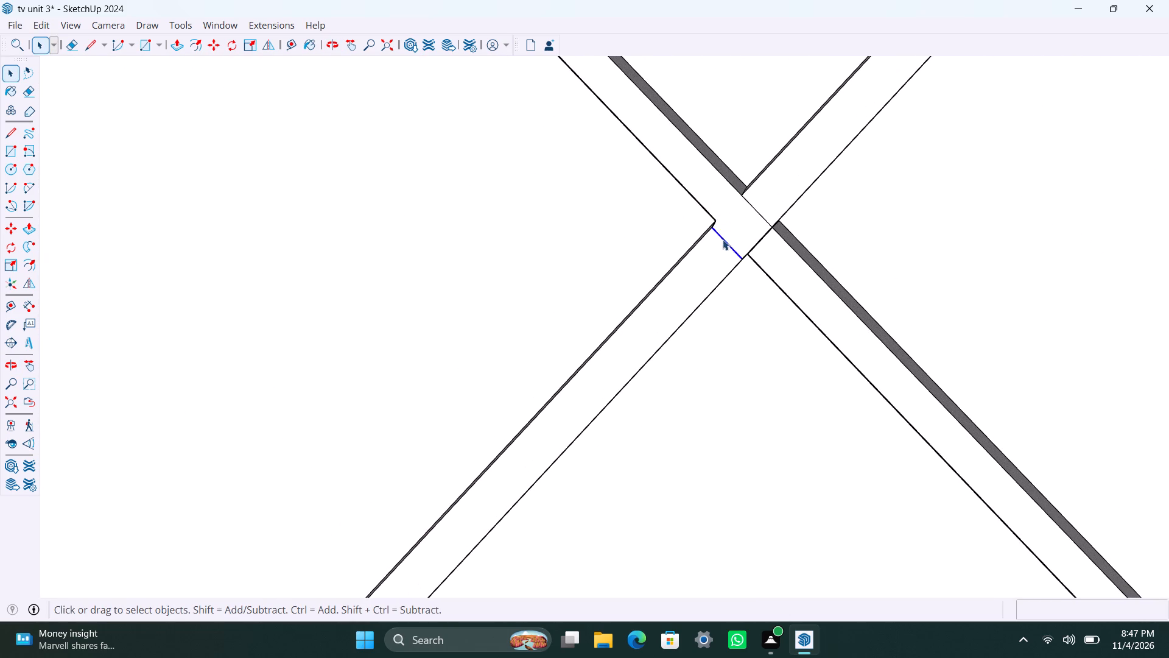
{"action": "key", "text": "Delete"}
{"action": "left_click", "coordinate": [753, 250]}
{"action": "key", "text": "Delete"}
{"action": "left_click", "coordinate": [757, 208]}
{"action": "key", "text": "Delete"}
Delete the four short edges across the new groove's fourth crossing from the bottom to merge the groove floors.
{"action": "scroll", "coordinate": [668, 311], "scroll_direction": "down", "scroll_amount": 20}
{"action": "scroll", "coordinate": [668, 311], "scroll_direction": "down", "scroll_amount": 5}
{"action": "middle_click_drag", "start_coordinate": [913, 164], "coordinate": [797, 348]}
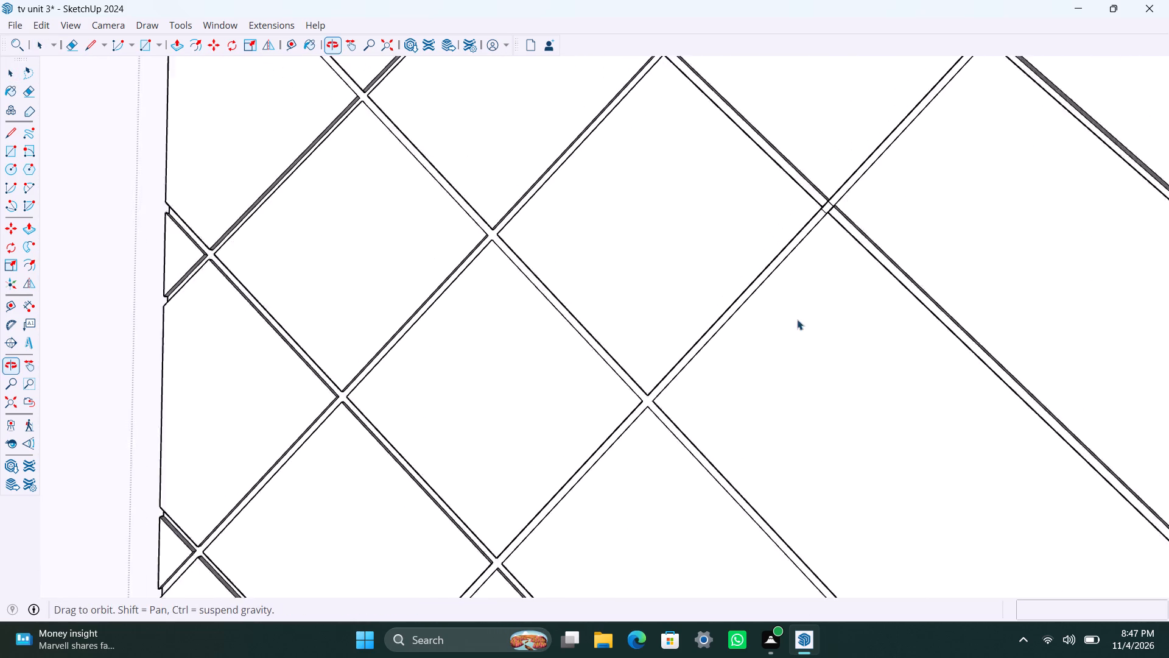
{"action": "scroll", "coordinate": [797, 299], "scroll_direction": "up", "scroll_amount": 13}
{"action": "left_click", "coordinate": [815, 158]}
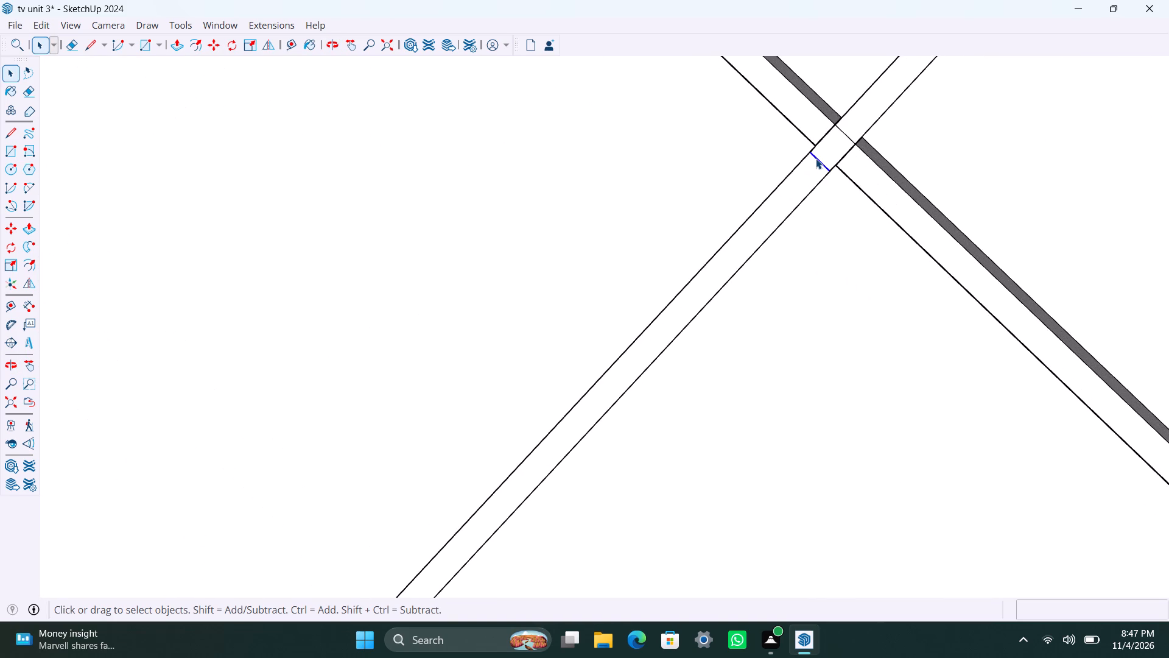
{"action": "key", "text": "Delete"}
{"action": "left_click", "coordinate": [822, 136]}
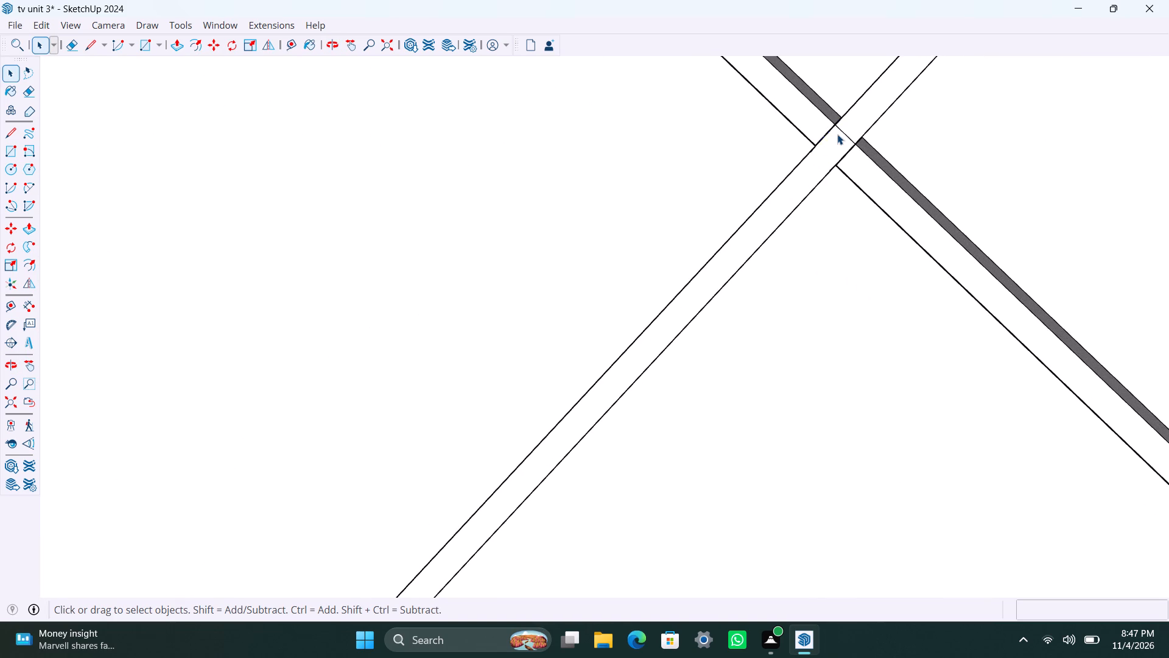
{"action": "key", "text": "Delete"}
{"action": "left_click", "coordinate": [843, 129]}
{"action": "left_click", "coordinate": [844, 136]}
{"action": "key", "text": "Delete"}
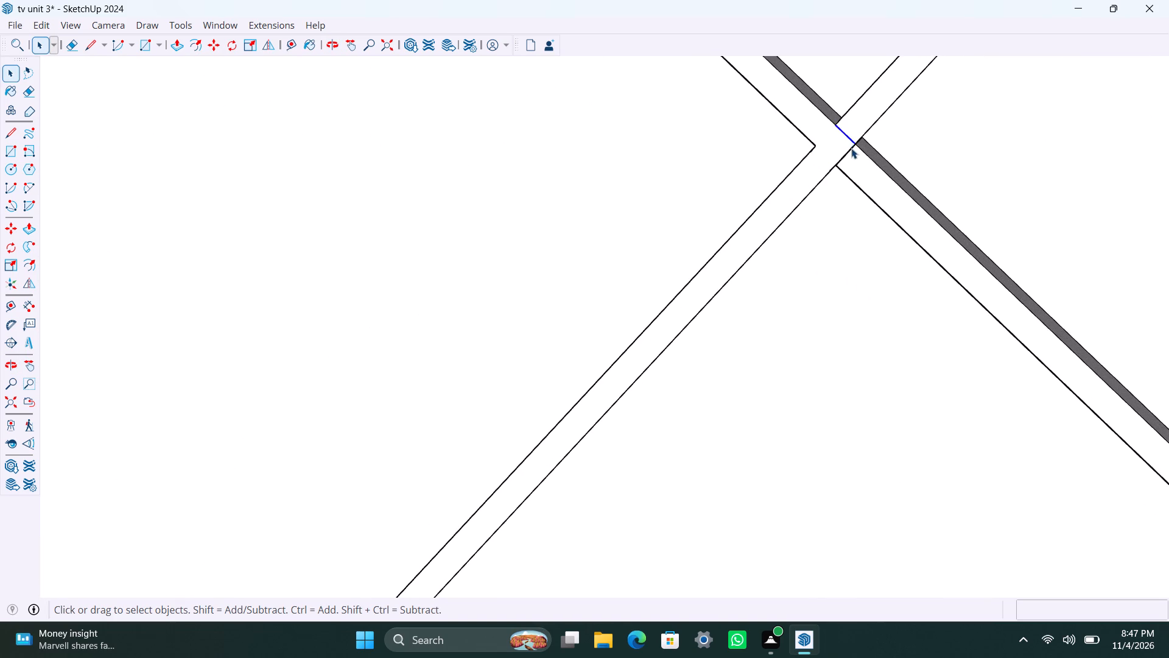
{"action": "left_click", "coordinate": [851, 148]}
{"action": "key", "text": "Delete"}
Delete the four short edges across the new groove's fifth crossing from the bottom to merge the groove floors.
{"action": "scroll", "coordinate": [762, 291], "scroll_direction": "down", "scroll_amount": 18}
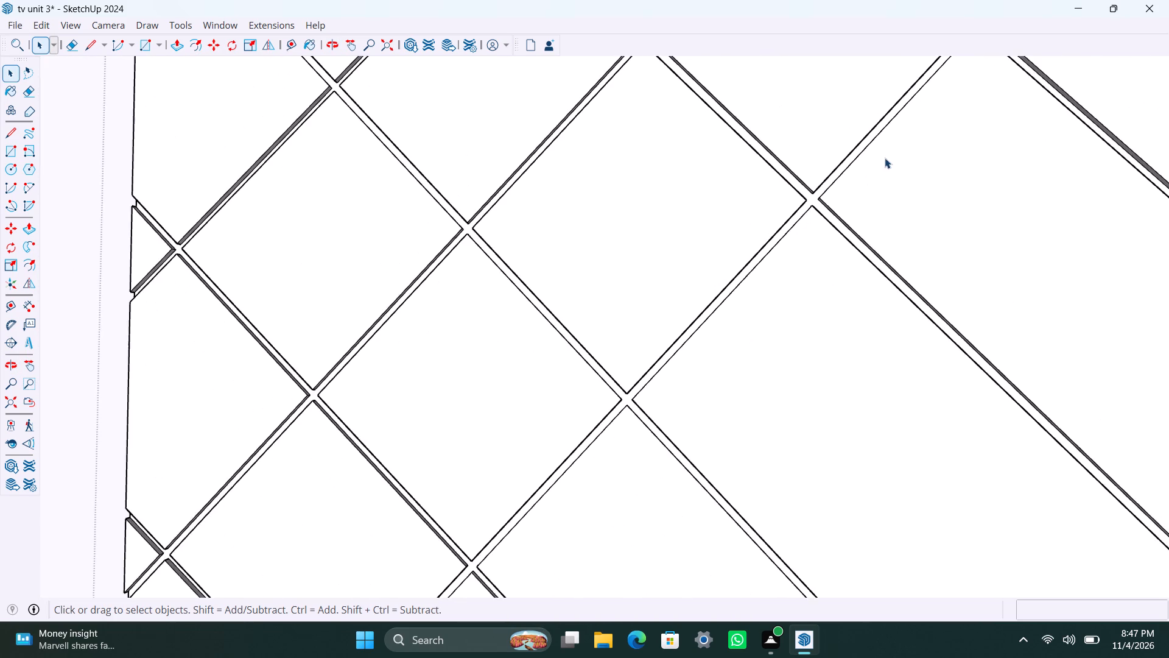
{"action": "middle_click_drag", "start_coordinate": [885, 158], "coordinate": [790, 328], "text": "shift"}
{"action": "scroll", "coordinate": [851, 229], "scroll_direction": "up", "scroll_amount": 10}
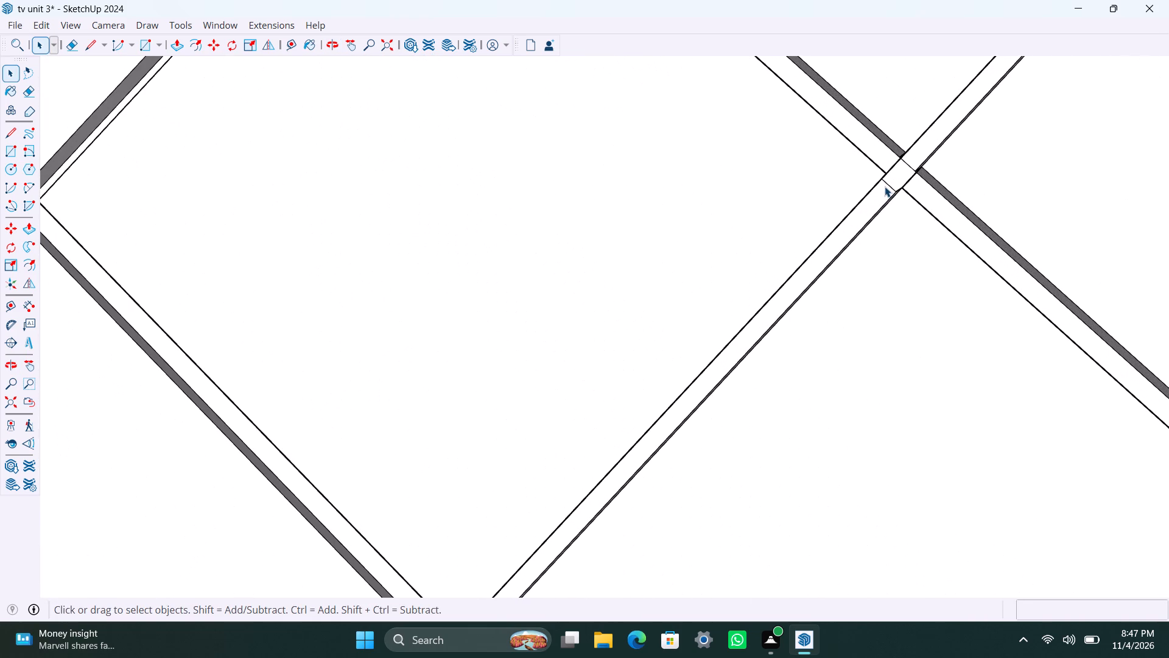
{"action": "left_click", "coordinate": [887, 183]}
{"action": "key", "text": "Delete"}
{"action": "left_click", "coordinate": [892, 171]}
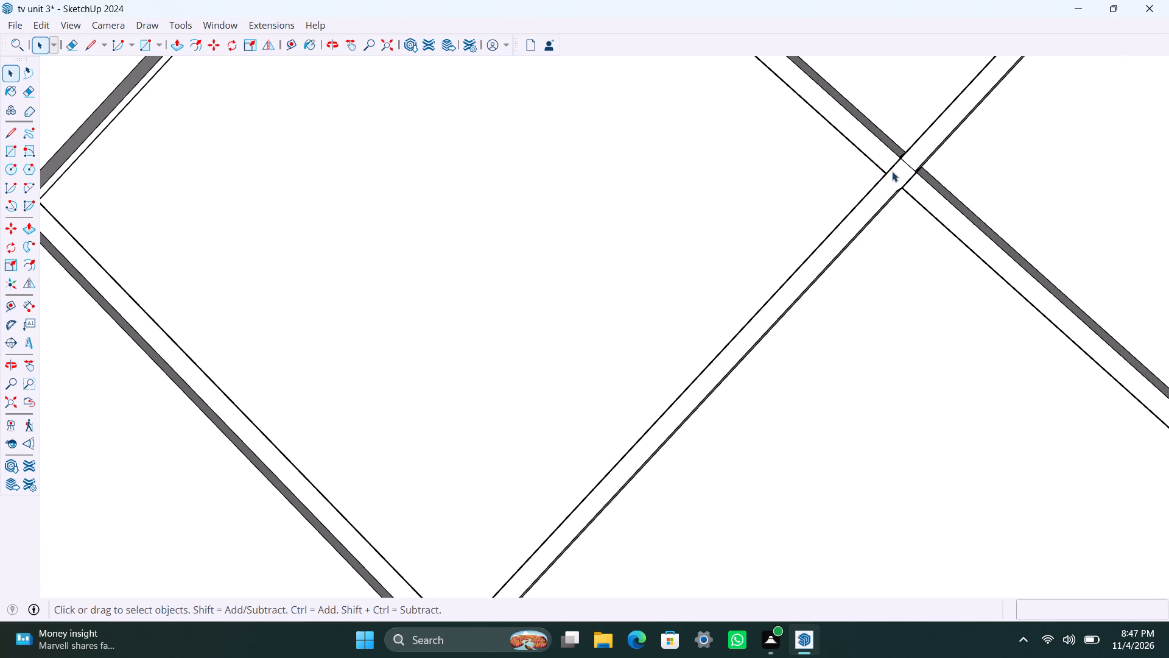
{"action": "key", "text": "Delete"}
{"action": "left_click", "coordinate": [900, 160]}
{"action": "key", "text": "Delete"}
{"action": "left_click", "coordinate": [909, 182]}
{"action": "key", "text": "Delete"}
Delete the four short edges across the new groove's uppermost crossing, near the panel's right edge, to merge the groove floors.
{"action": "scroll", "coordinate": [854, 325], "scroll_direction": "down", "scroll_amount": 16}
{"action": "middle_click_drag", "start_coordinate": [1010, 193], "coordinate": [875, 334]}
{"action": "scroll", "coordinate": [873, 324], "scroll_direction": "up", "scroll_amount": 16}
{"action": "left_click", "coordinate": [855, 266]}
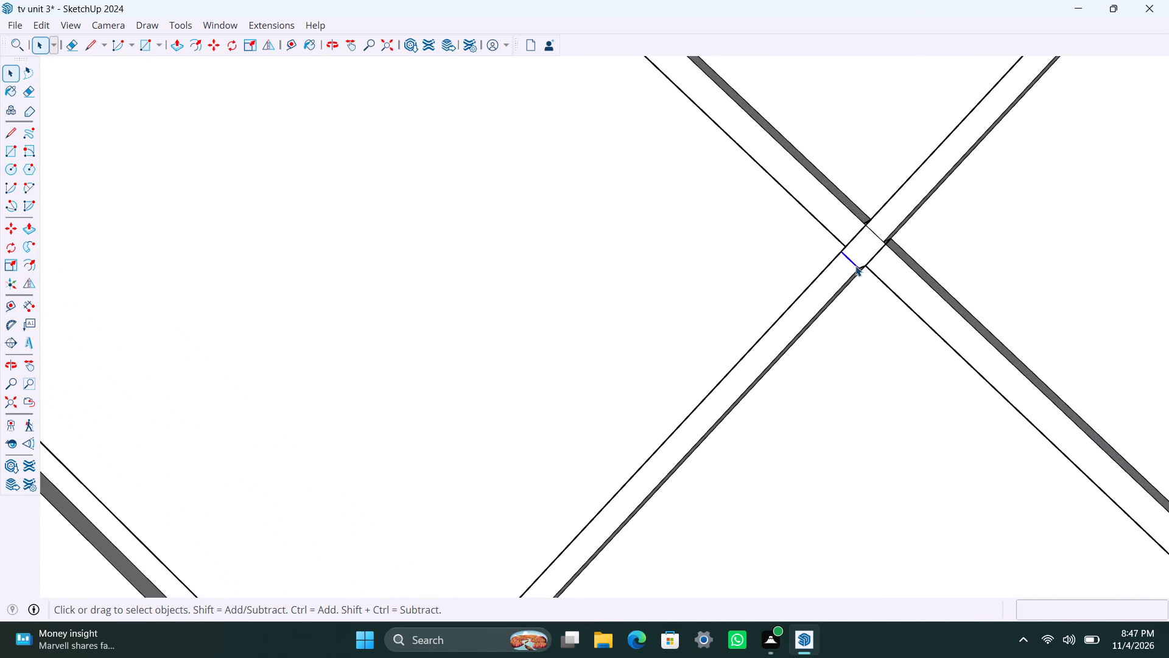
{"action": "key", "text": "Delete"}
{"action": "left_click", "coordinate": [854, 232]}
{"action": "left_click", "coordinate": [855, 233]}
{"action": "key", "text": "Delete"}
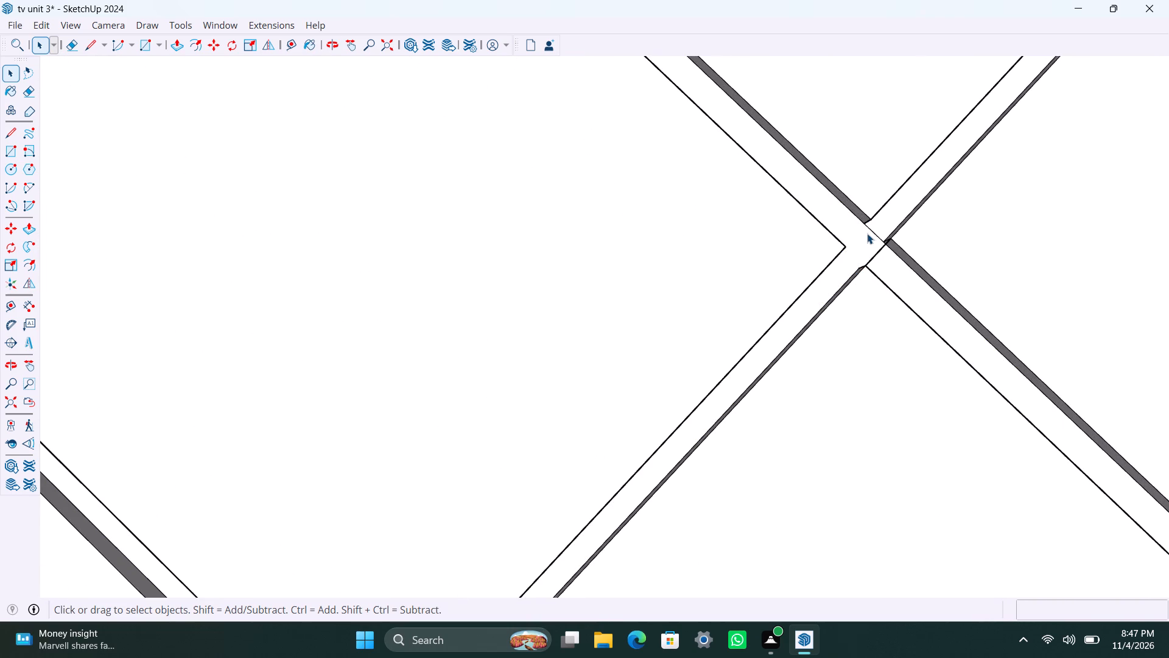
{"action": "left_click", "coordinate": [875, 228]}
{"action": "left_click", "coordinate": [875, 233]}
{"action": "key", "text": "Delete"}
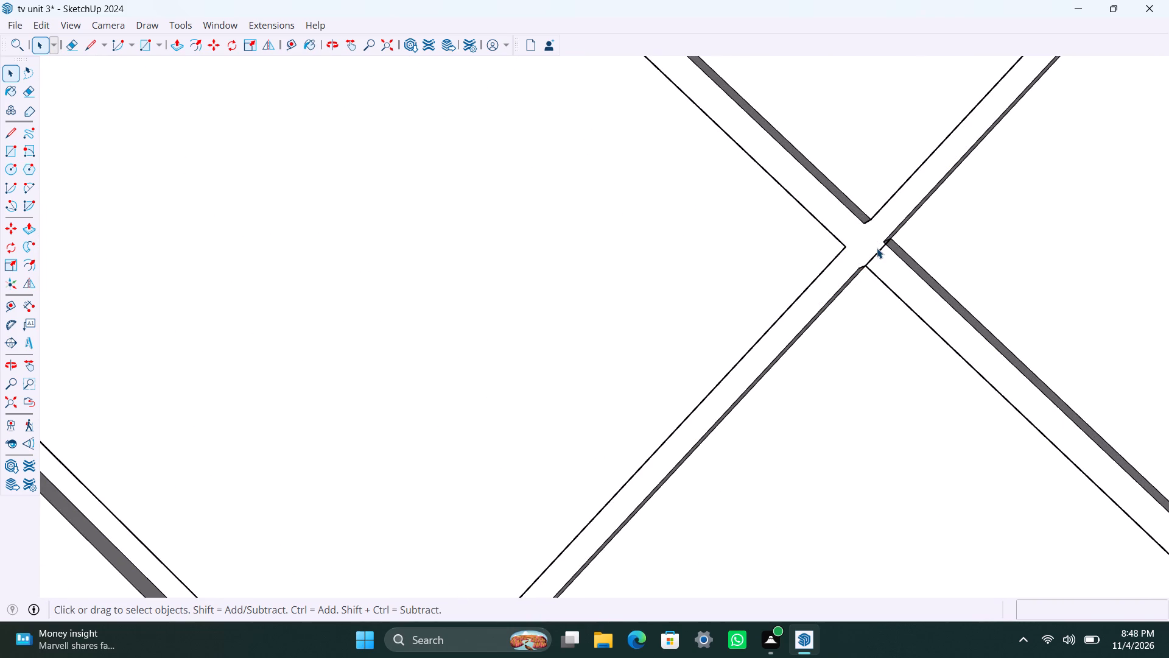
{"action": "left_click", "coordinate": [877, 250]}
{"action": "left_click", "coordinate": [878, 255]}
{"action": "key", "text": "Delete"}
Draw a diagonal line about 5' 11 1/8" long from the panel's bottom edge up to its right edge, parallel to the finished groove.
{"action": "scroll", "coordinate": [795, 345], "scroll_direction": "down", "scroll_amount": 7}
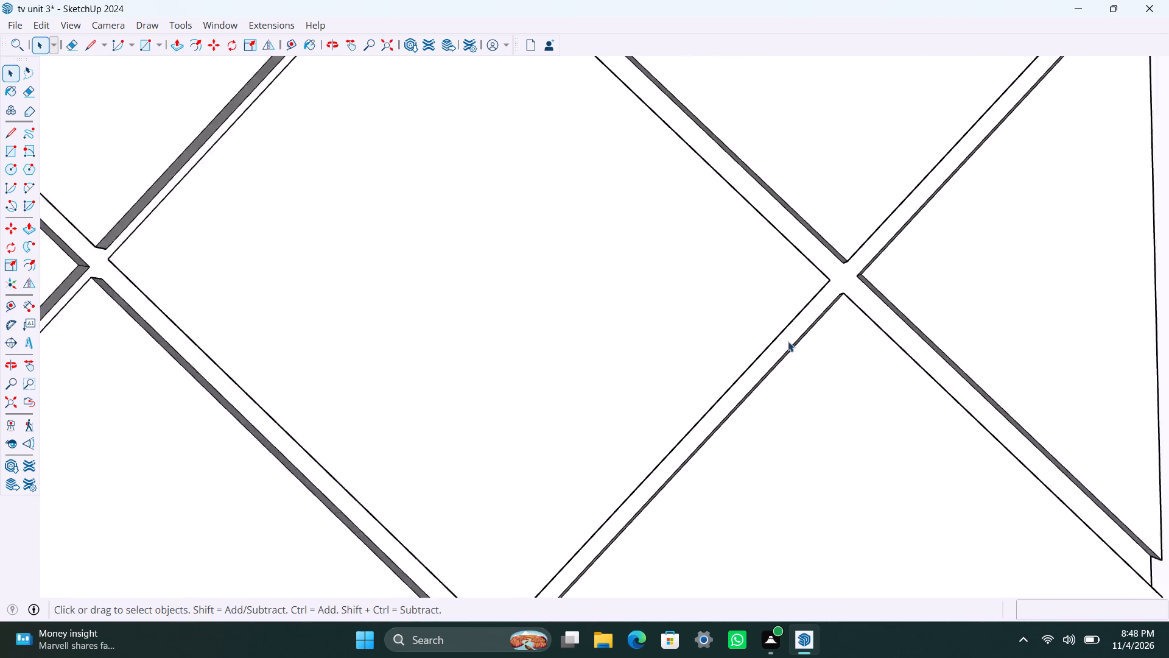
{"action": "scroll", "coordinate": [788, 341], "scroll_direction": "down", "scroll_amount": 20}
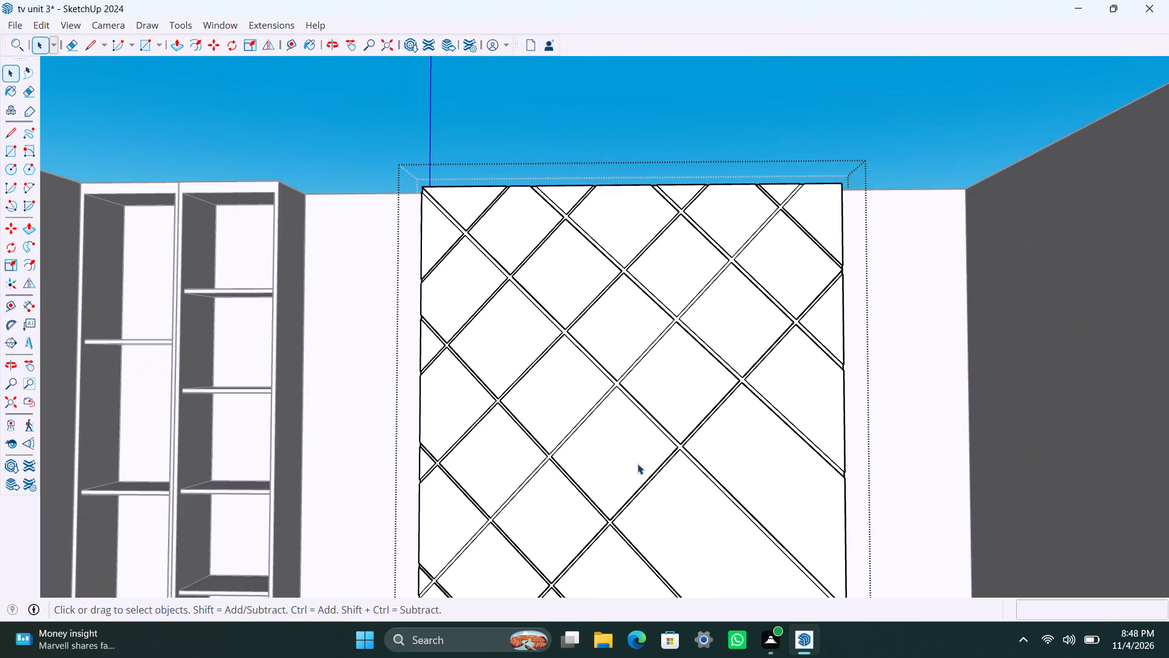
{"action": "middle_click_drag", "start_coordinate": [637, 464], "coordinate": [747, 206]}
{"action": "scroll", "coordinate": [640, 482], "scroll_direction": "up", "scroll_amount": 1}
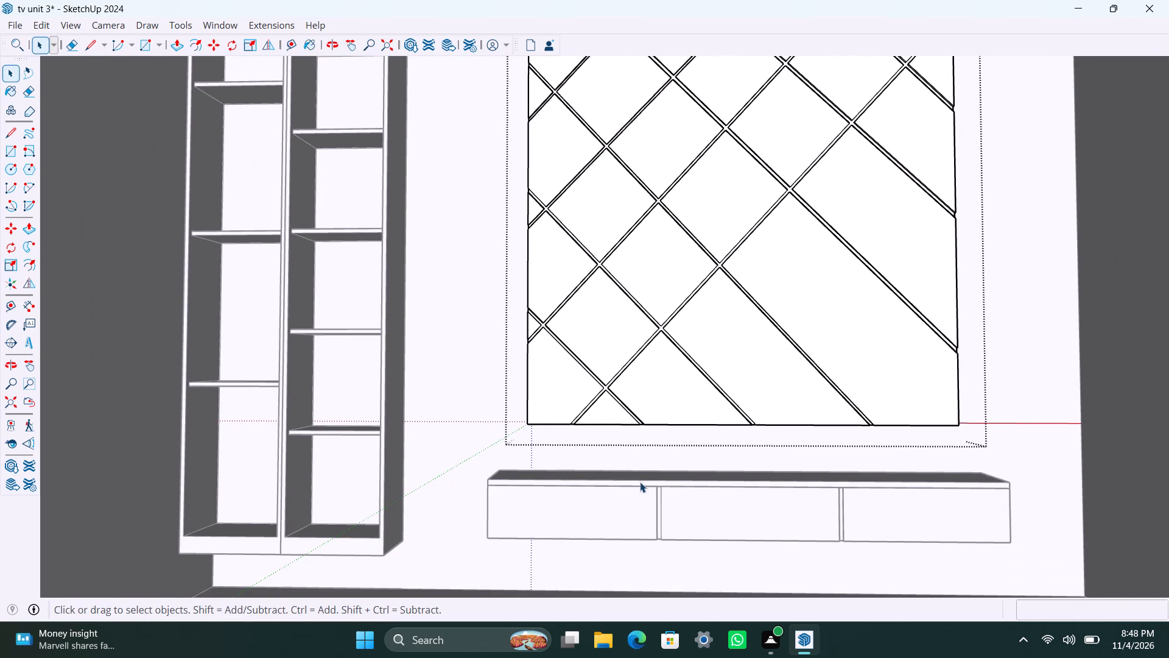
{"action": "scroll", "coordinate": [640, 482], "scroll_direction": "up", "scroll_amount": 1}
{"action": "key", "text": "l"}
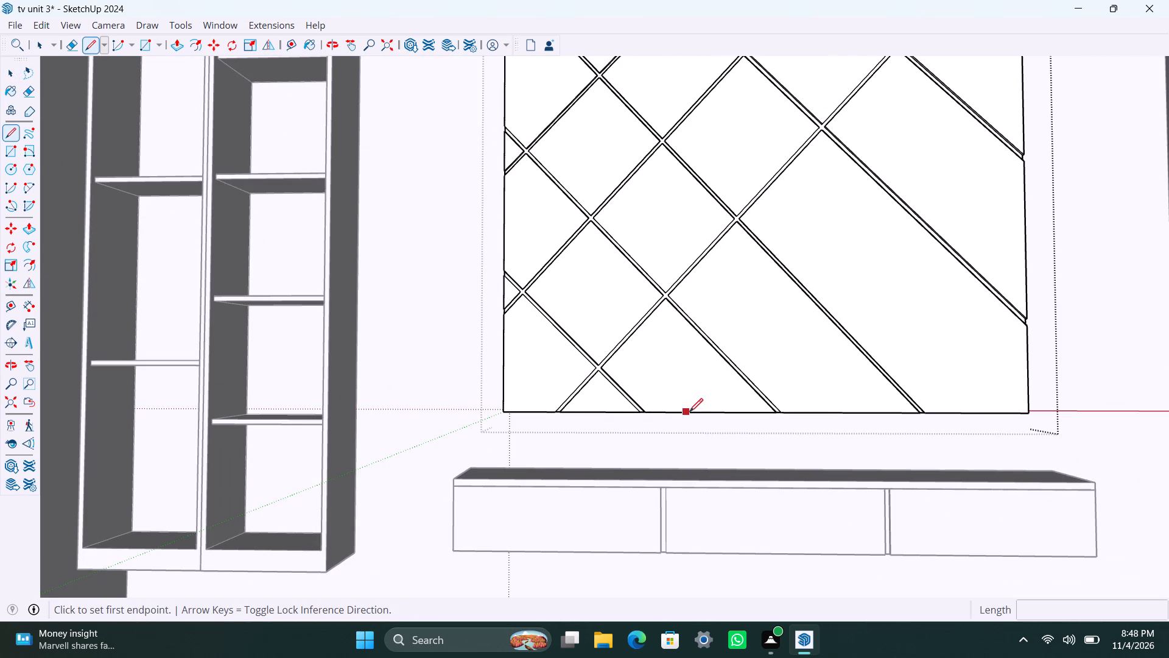
{"action": "left_click", "coordinate": [690, 411]}
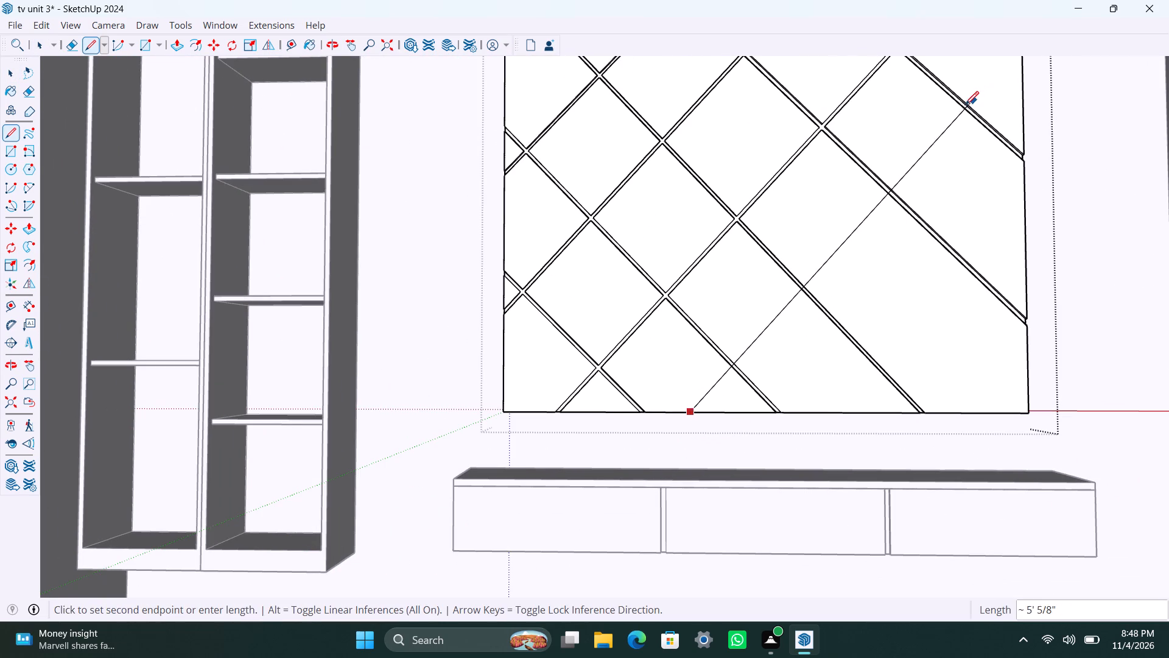
{"action": "scroll", "coordinate": [964, 109], "scroll_direction": "down", "scroll_amount": 3}
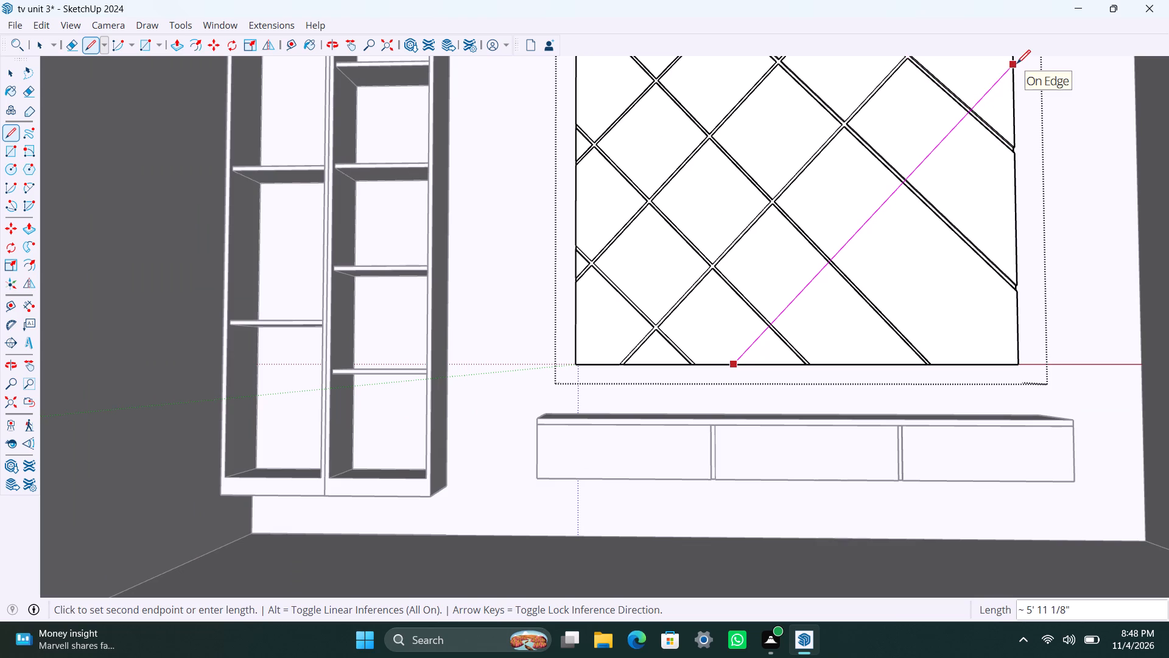
{"action": "left_click", "coordinate": [1017, 63]}
{"action": "key", "text": "space"}
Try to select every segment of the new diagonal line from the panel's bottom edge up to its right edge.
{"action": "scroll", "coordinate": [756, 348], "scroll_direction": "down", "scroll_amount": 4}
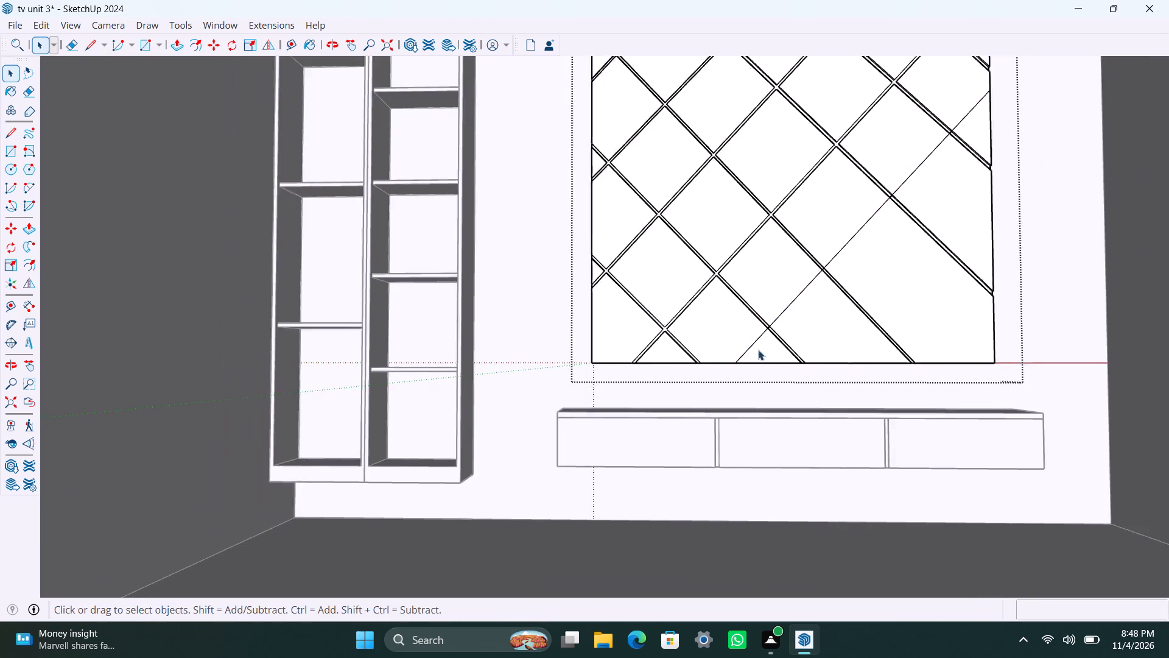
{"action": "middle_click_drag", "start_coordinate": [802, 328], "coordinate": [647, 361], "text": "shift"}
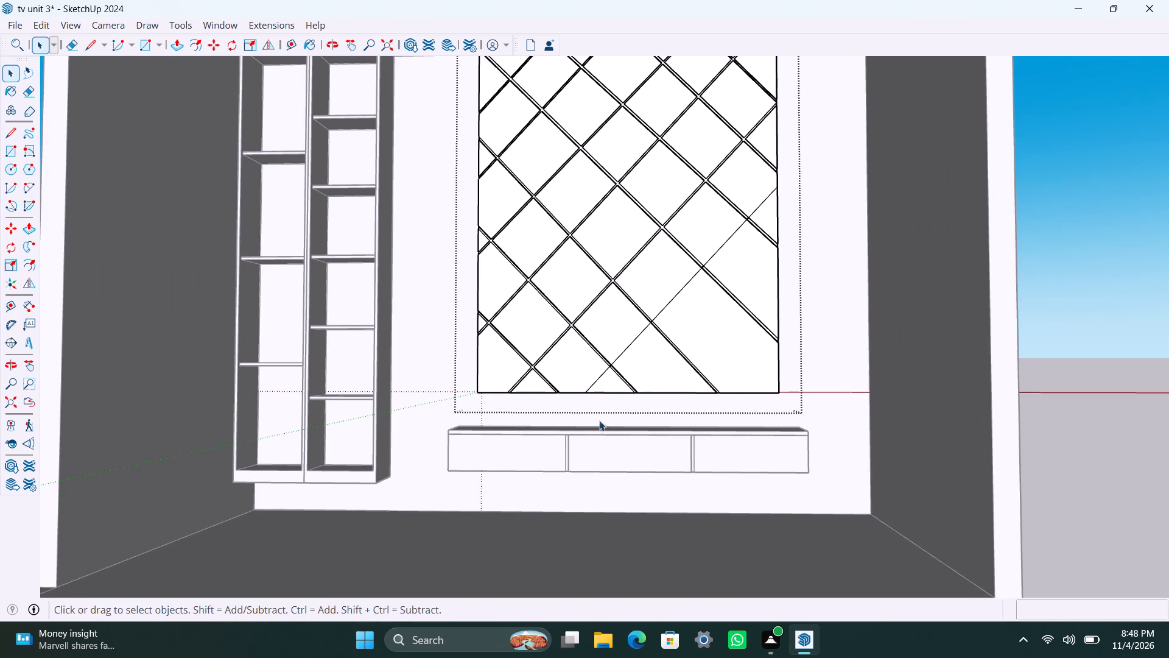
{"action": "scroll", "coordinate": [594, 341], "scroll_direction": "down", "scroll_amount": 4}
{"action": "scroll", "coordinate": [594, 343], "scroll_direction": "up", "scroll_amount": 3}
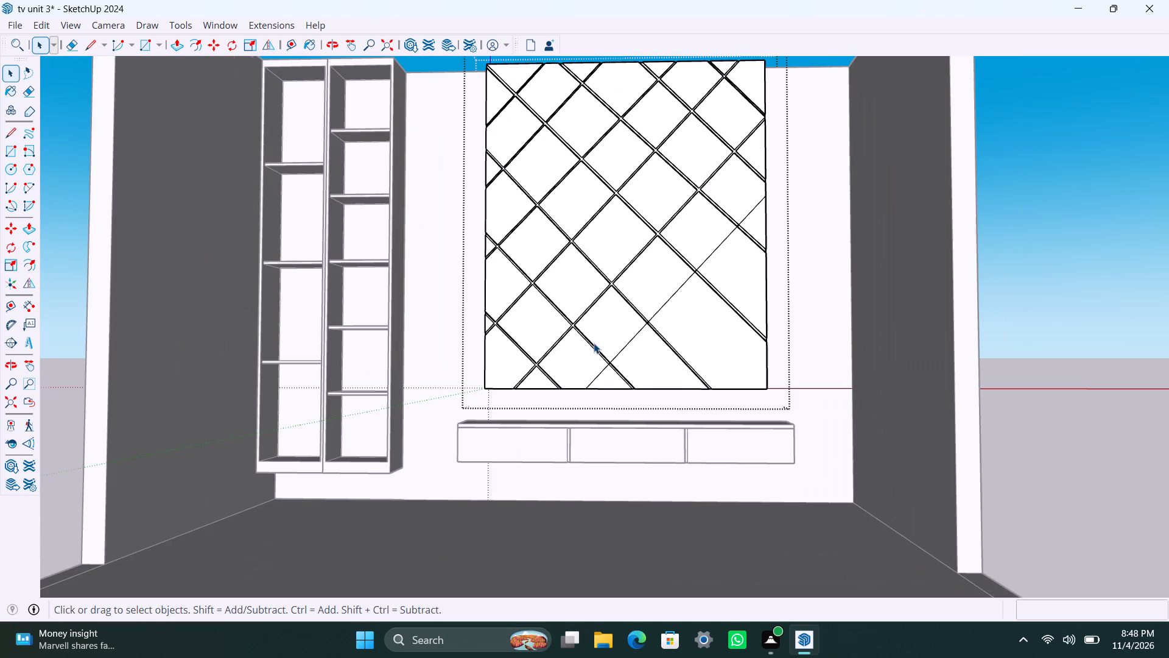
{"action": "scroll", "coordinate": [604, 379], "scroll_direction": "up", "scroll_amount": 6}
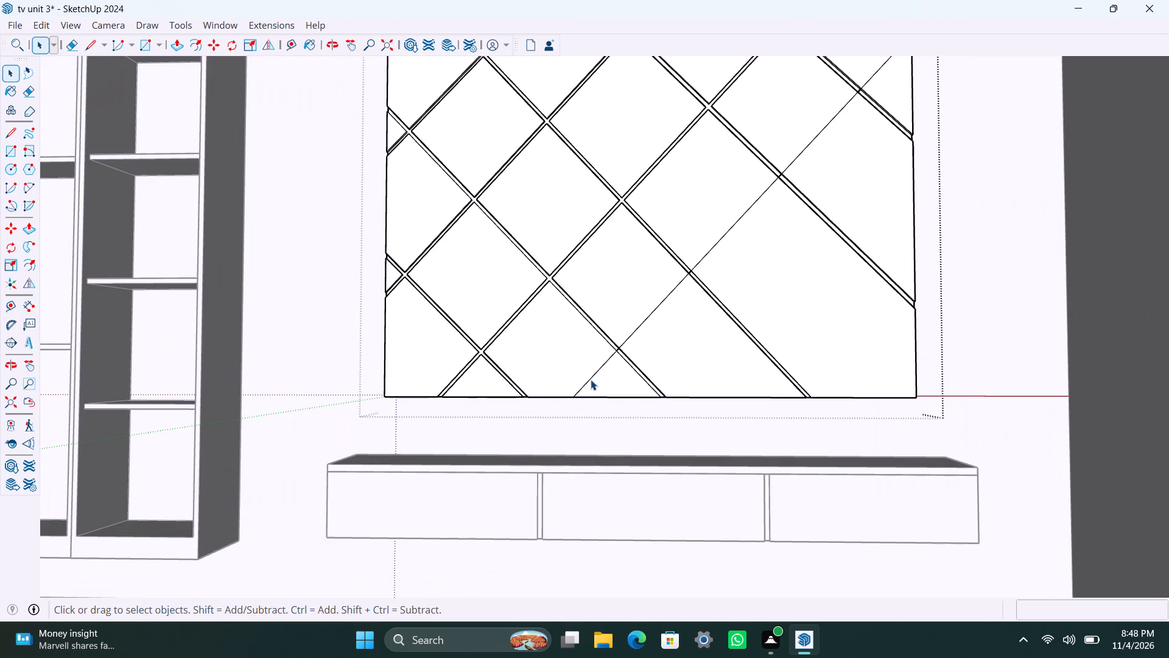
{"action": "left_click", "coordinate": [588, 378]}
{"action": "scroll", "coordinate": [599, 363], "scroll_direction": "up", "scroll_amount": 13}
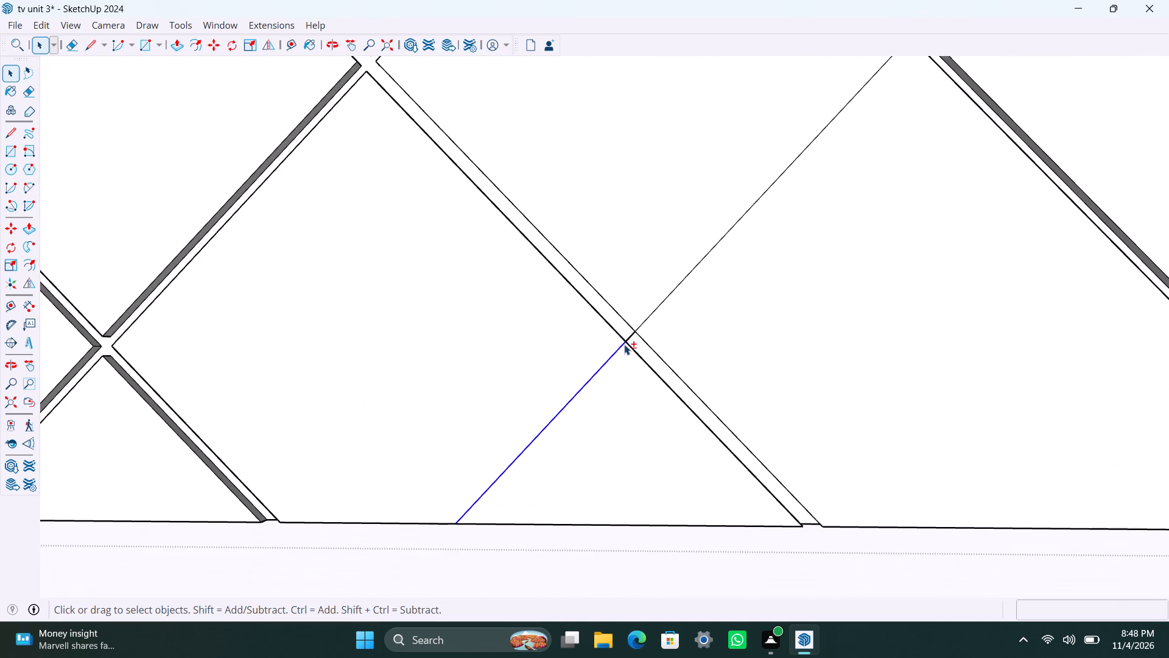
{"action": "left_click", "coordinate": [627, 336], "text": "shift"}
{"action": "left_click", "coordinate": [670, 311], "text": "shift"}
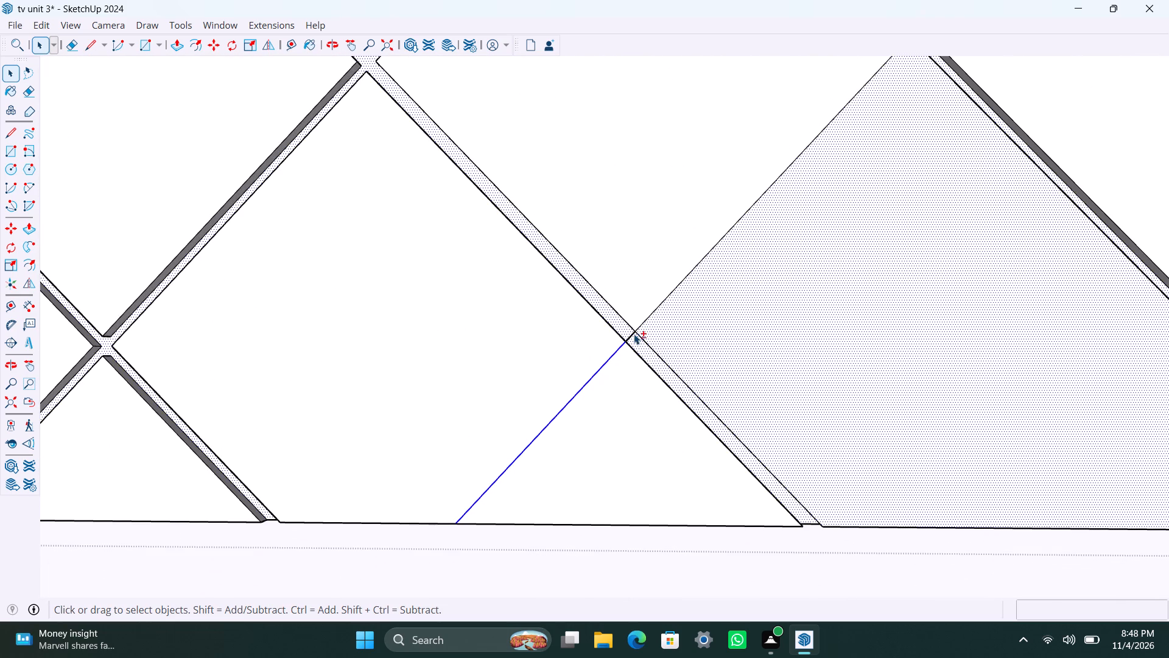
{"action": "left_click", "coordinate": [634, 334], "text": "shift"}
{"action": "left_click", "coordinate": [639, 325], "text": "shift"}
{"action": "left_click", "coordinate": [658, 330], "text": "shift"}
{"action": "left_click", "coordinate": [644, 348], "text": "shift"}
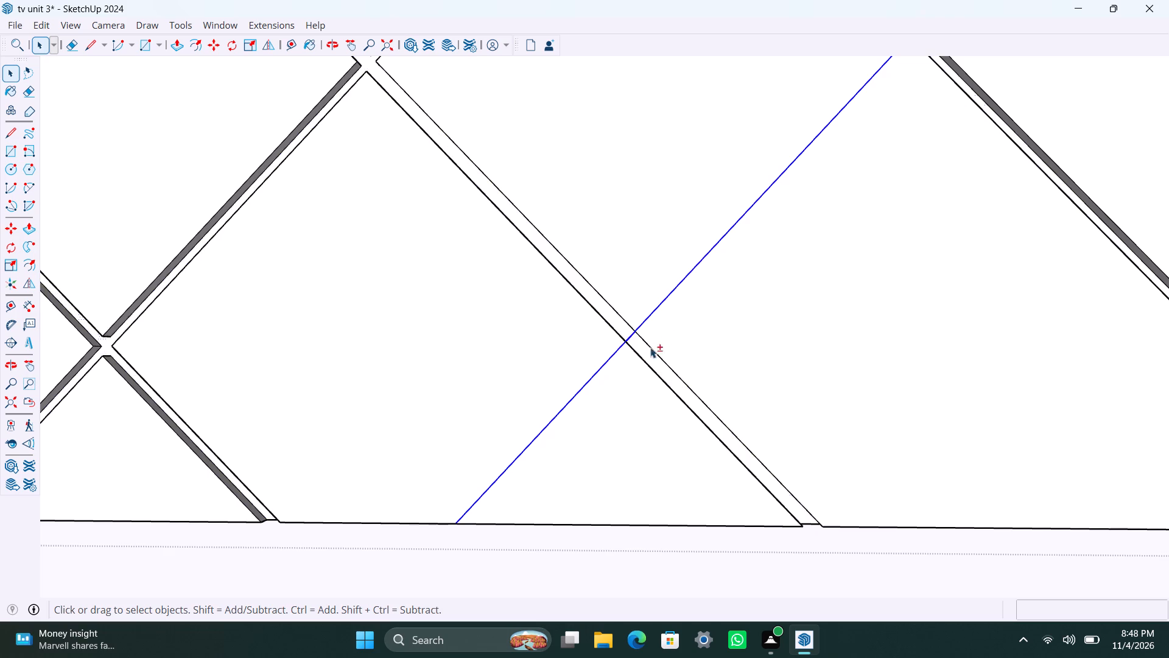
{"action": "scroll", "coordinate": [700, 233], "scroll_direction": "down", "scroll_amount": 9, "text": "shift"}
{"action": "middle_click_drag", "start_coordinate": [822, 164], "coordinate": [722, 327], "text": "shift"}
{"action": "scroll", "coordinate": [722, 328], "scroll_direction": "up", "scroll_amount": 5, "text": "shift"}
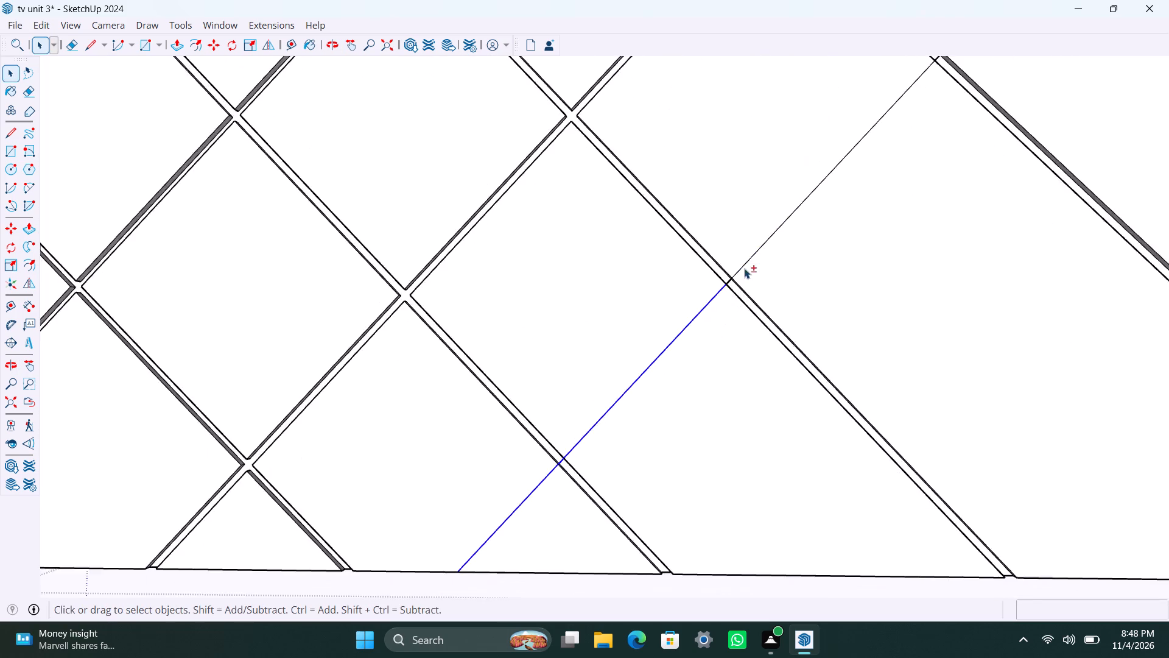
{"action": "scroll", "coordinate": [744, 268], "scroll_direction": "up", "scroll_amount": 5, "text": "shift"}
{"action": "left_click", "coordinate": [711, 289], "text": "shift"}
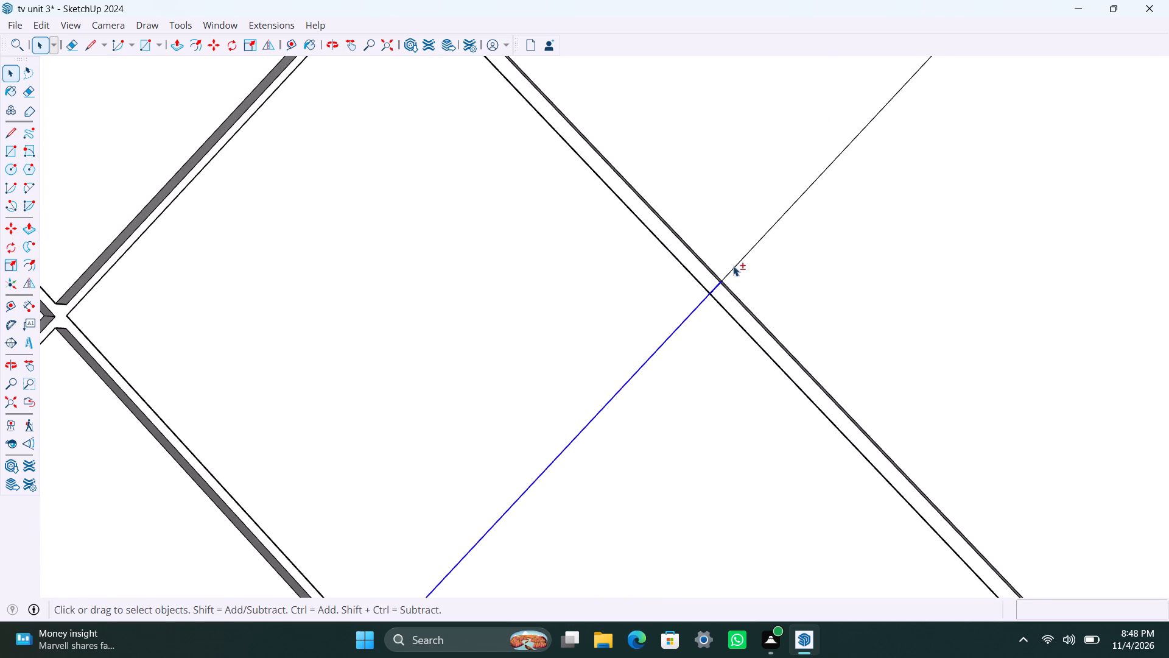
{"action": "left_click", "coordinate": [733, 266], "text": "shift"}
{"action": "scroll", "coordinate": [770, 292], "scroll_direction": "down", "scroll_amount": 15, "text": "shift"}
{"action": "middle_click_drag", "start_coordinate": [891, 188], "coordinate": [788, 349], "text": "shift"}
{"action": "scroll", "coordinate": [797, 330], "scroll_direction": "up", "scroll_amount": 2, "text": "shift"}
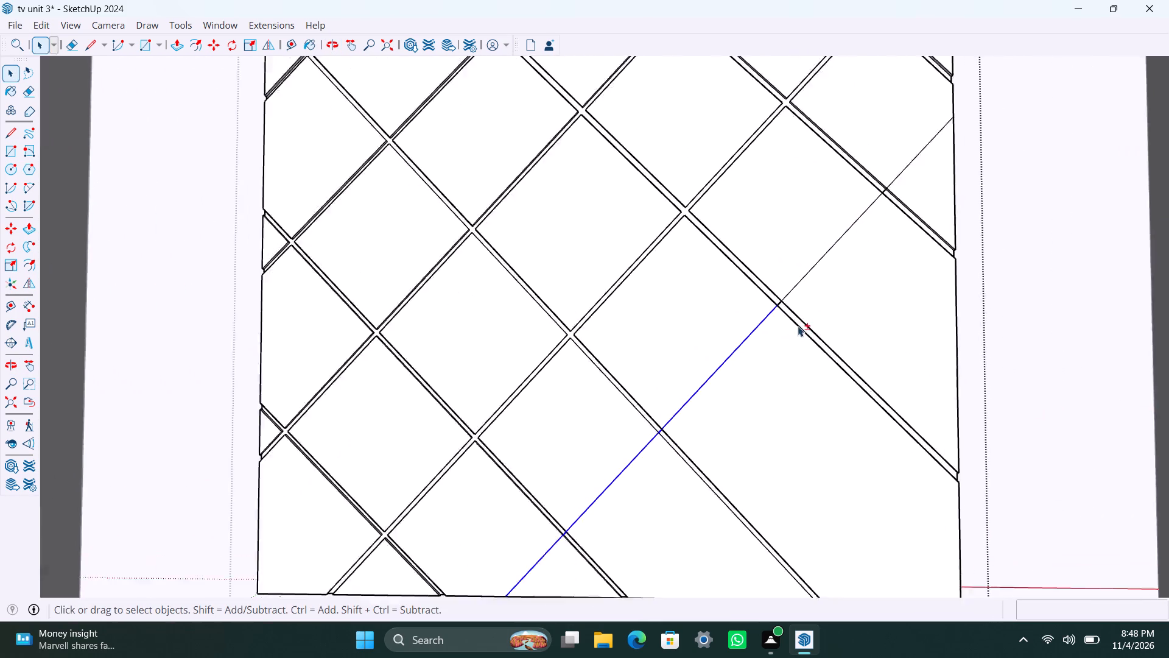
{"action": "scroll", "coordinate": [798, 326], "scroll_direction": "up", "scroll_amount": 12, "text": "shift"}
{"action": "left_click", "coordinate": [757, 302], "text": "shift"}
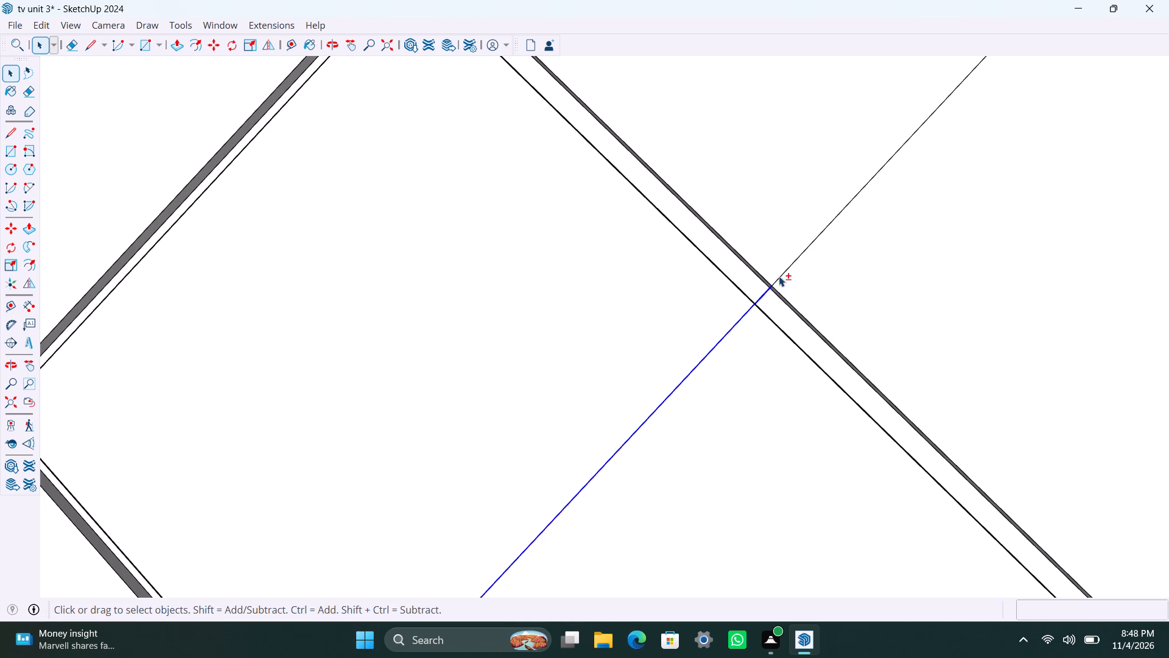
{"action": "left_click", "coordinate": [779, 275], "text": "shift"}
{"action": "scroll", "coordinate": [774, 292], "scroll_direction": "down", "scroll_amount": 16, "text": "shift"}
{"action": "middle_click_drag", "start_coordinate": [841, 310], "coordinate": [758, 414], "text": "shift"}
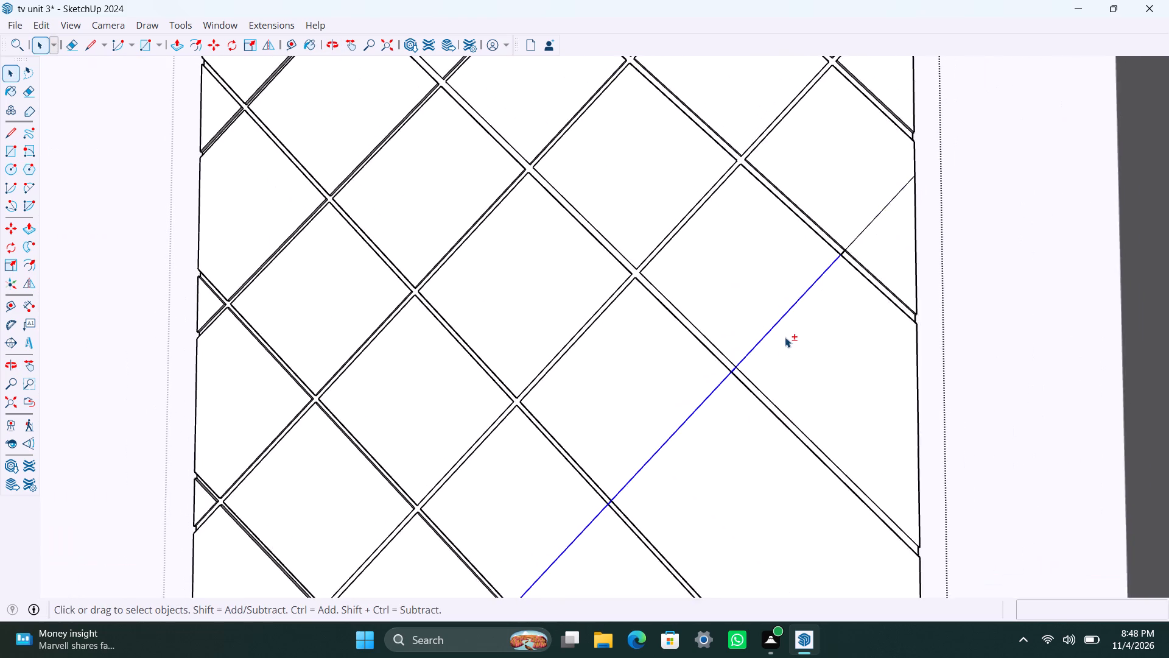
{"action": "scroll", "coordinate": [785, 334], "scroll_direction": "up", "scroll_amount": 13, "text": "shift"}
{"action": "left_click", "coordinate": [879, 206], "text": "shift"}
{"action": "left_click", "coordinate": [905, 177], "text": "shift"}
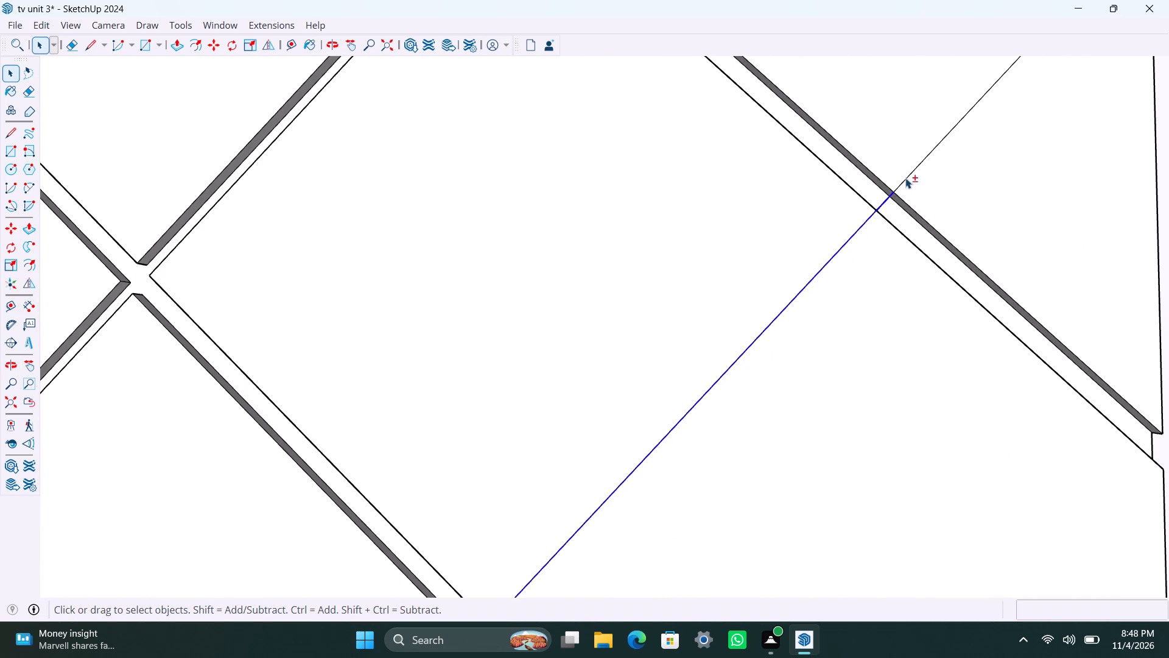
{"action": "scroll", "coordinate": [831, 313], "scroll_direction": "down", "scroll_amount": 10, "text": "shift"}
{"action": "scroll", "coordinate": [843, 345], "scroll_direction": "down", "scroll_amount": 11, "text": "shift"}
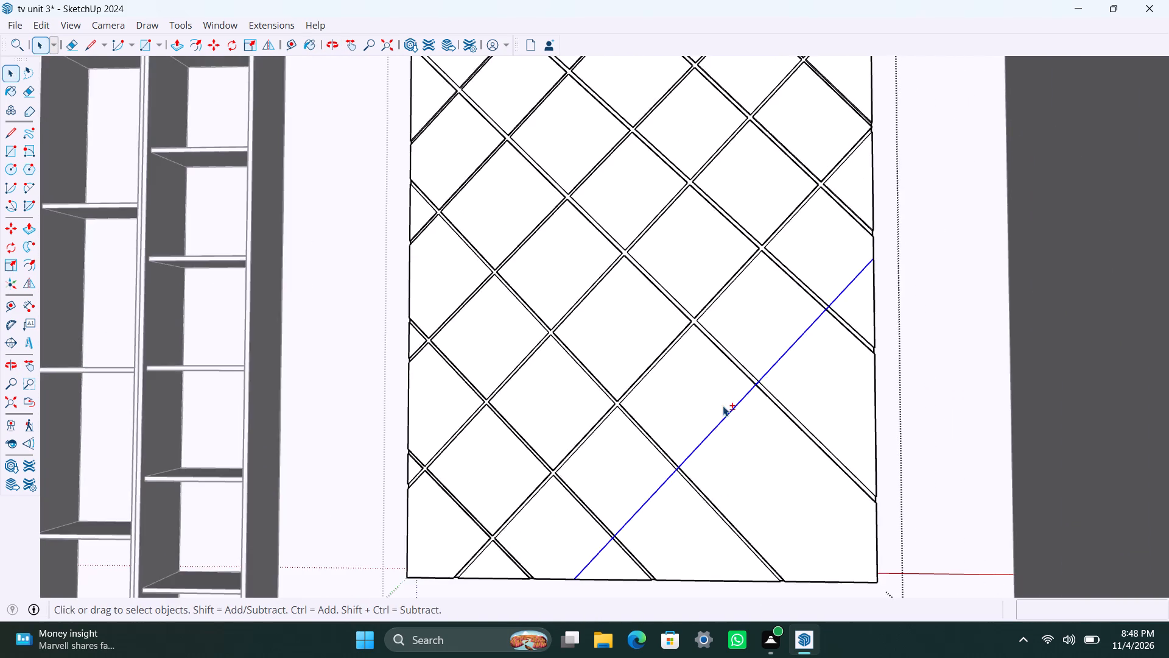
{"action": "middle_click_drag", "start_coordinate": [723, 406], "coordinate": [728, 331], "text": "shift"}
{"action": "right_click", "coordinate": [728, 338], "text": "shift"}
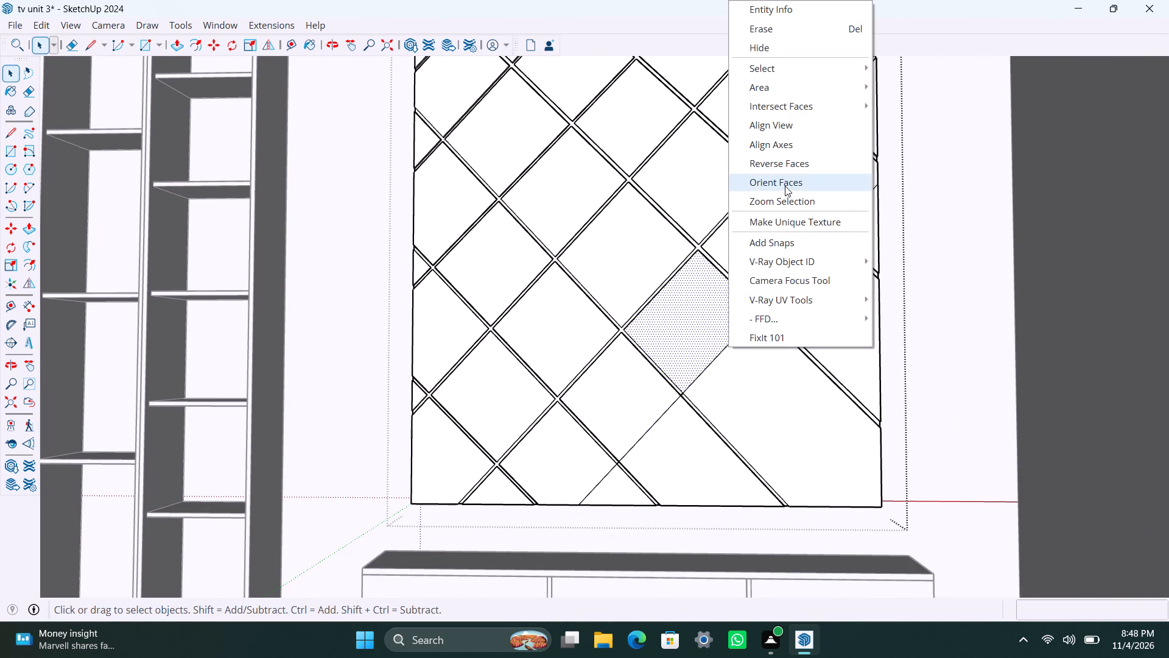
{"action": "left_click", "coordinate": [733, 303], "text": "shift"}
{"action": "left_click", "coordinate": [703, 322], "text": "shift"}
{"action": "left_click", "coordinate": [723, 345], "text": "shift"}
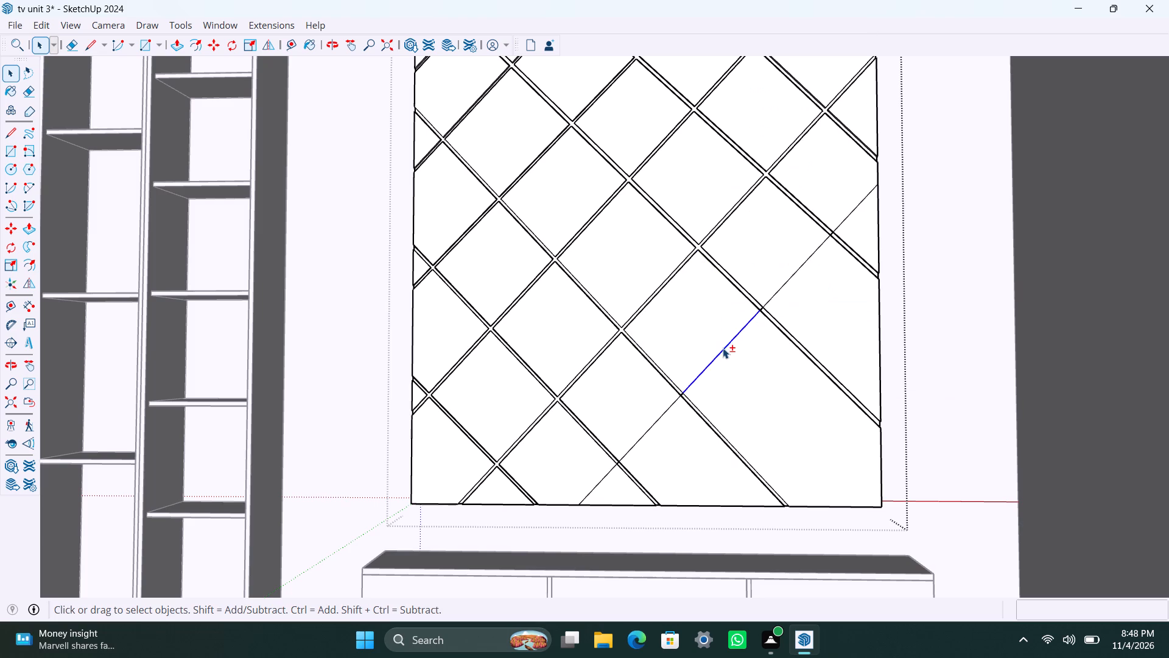
Select every segment of the new diagonal line, including the short pieces across the grooves, and weld them into one edge.
{"action": "scroll", "coordinate": [566, 531], "scroll_direction": "up", "scroll_amount": 12}
{"action": "left_click", "coordinate": [589, 462]}
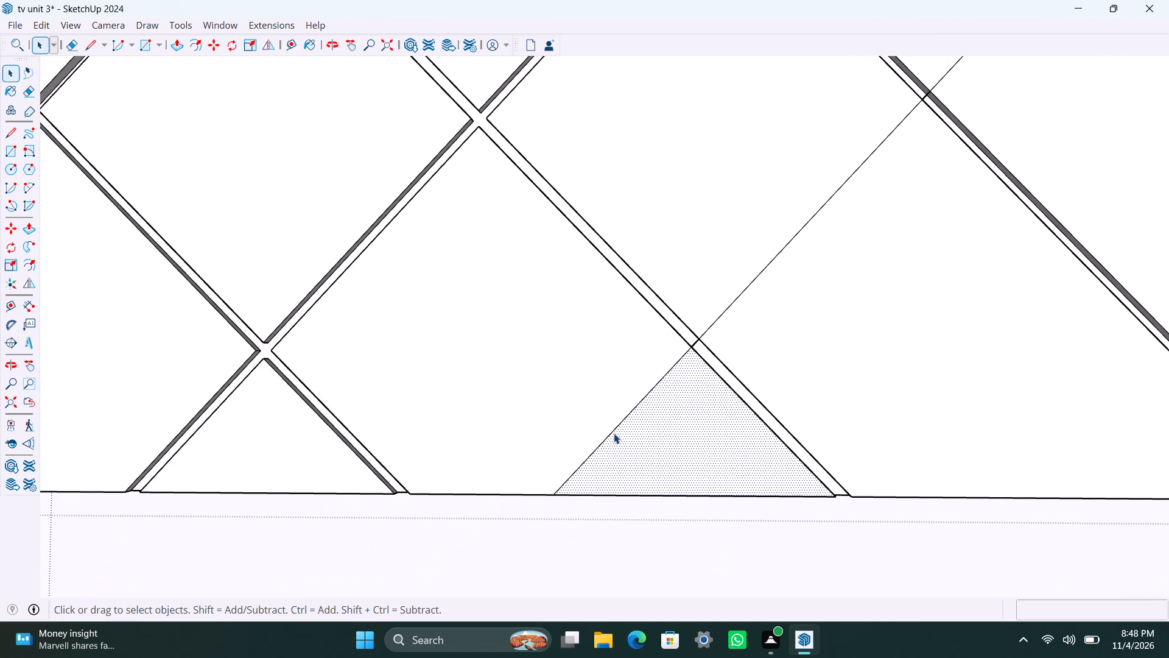
{"action": "left_click", "coordinate": [613, 435]}
{"action": "scroll", "coordinate": [696, 348], "scroll_direction": "up", "scroll_amount": 5, "text": "shift"}
{"action": "left_click", "coordinate": [698, 341], "text": "shift"}
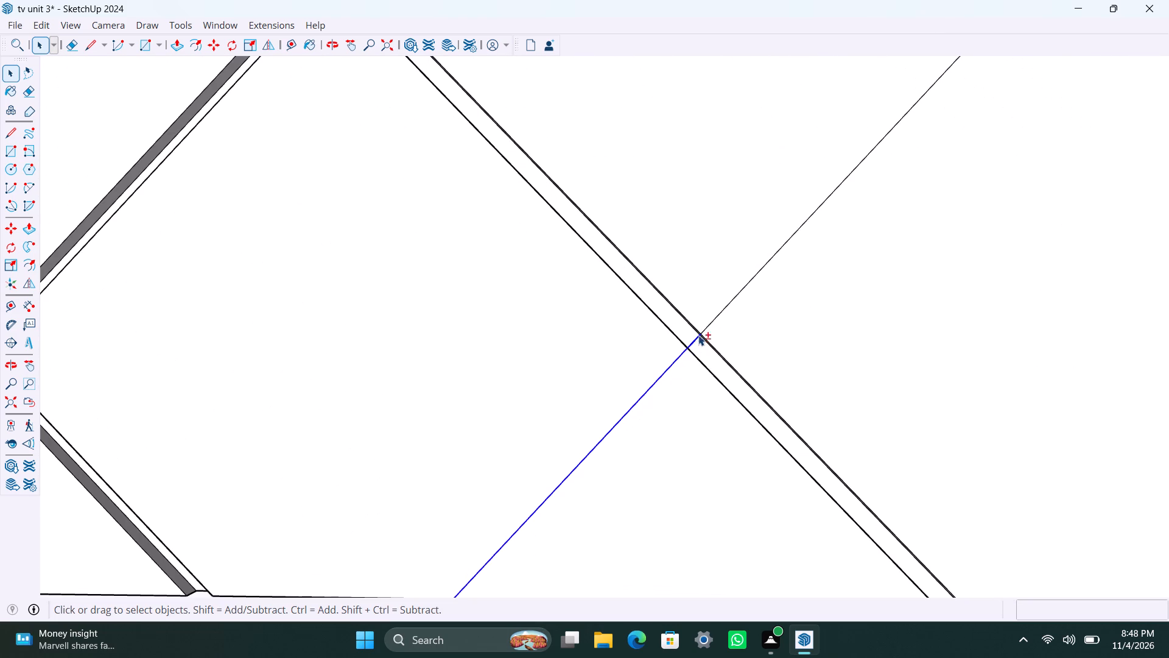
{"action": "left_click", "coordinate": [700, 325], "text": "shift"}
{"action": "left_click", "coordinate": [707, 313], "text": "shift"}
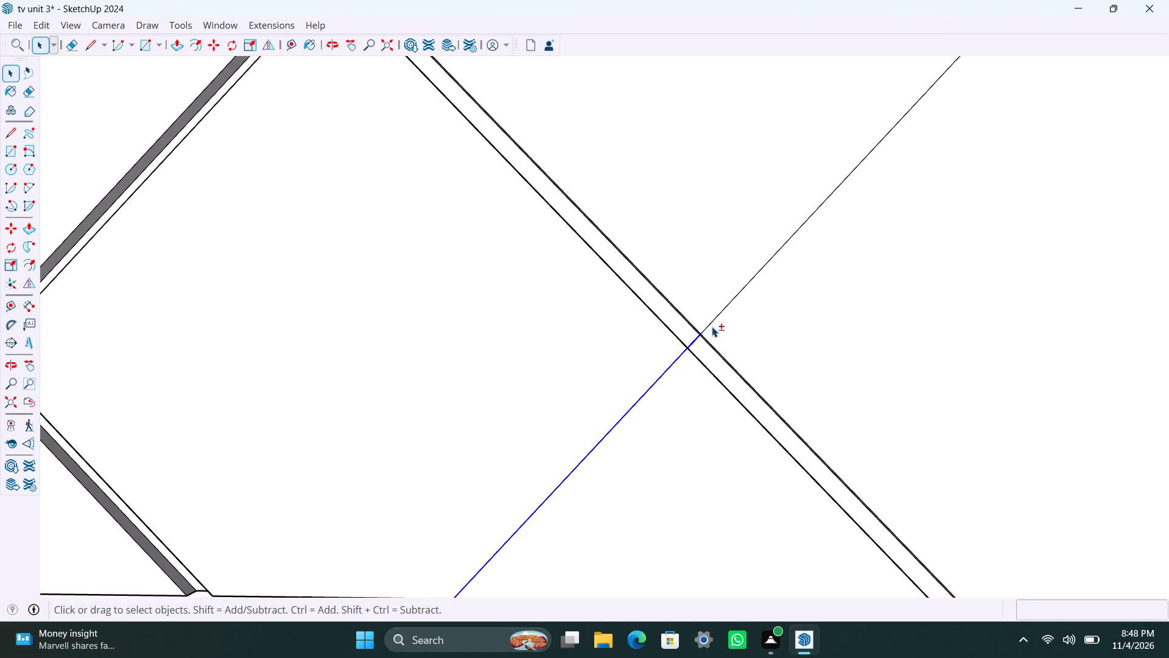
{"action": "left_click", "coordinate": [712, 327], "text": "shift"}
{"action": "left_click", "coordinate": [710, 327], "text": "shift"}
{"action": "left_click", "coordinate": [722, 328], "text": "shift"}
{"action": "scroll", "coordinate": [711, 377], "scroll_direction": "down", "scroll_amount": 6, "text": "shift"}
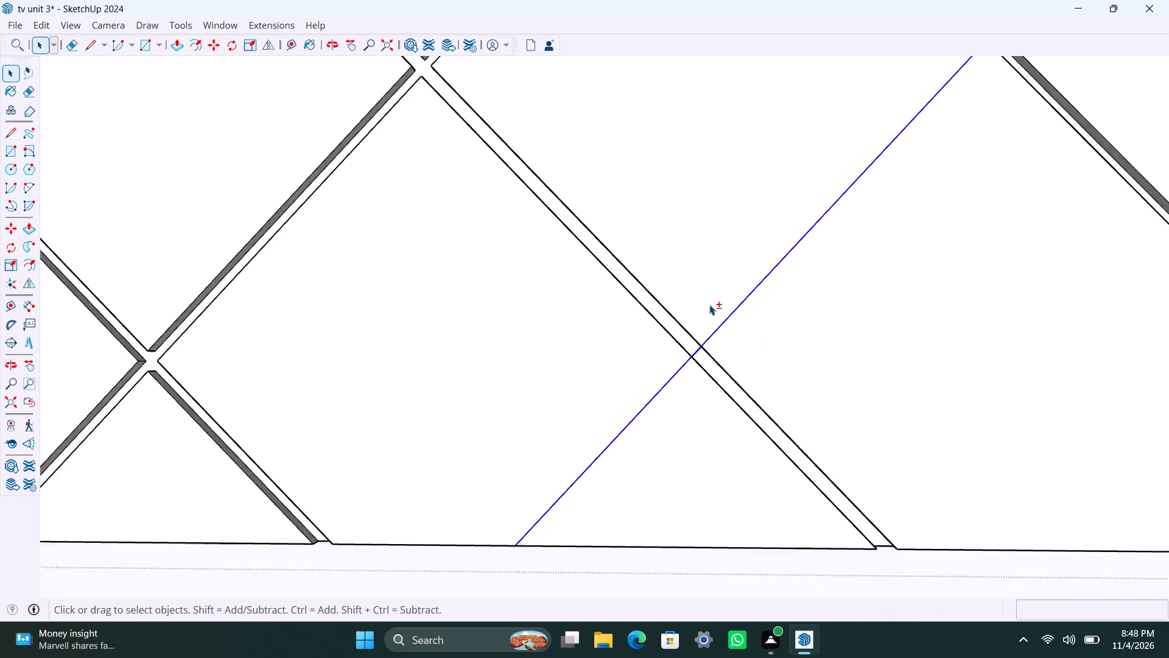
{"action": "scroll", "coordinate": [709, 305], "scroll_direction": "down", "scroll_amount": 11, "text": "shift"}
{"action": "middle_click_drag", "start_coordinate": [849, 223], "coordinate": [746, 367], "text": "shift"}
{"action": "scroll", "coordinate": [752, 350], "scroll_direction": "up", "scroll_amount": 11, "text": "shift"}
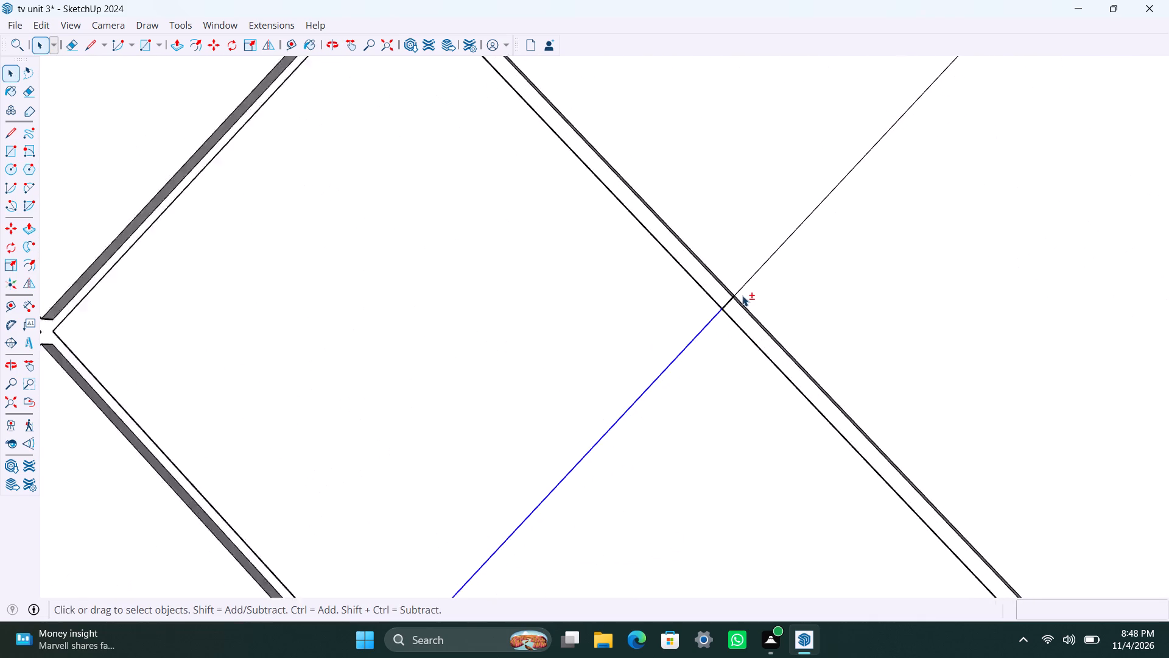
{"action": "scroll", "coordinate": [742, 295], "scroll_direction": "up", "scroll_amount": 4, "text": "shift"}
{"action": "left_click", "coordinate": [720, 305], "text": "shift"}
{"action": "left_click", "coordinate": [745, 284], "text": "shift"}
{"action": "scroll", "coordinate": [779, 310], "scroll_direction": "down", "scroll_amount": 14, "text": "shift"}
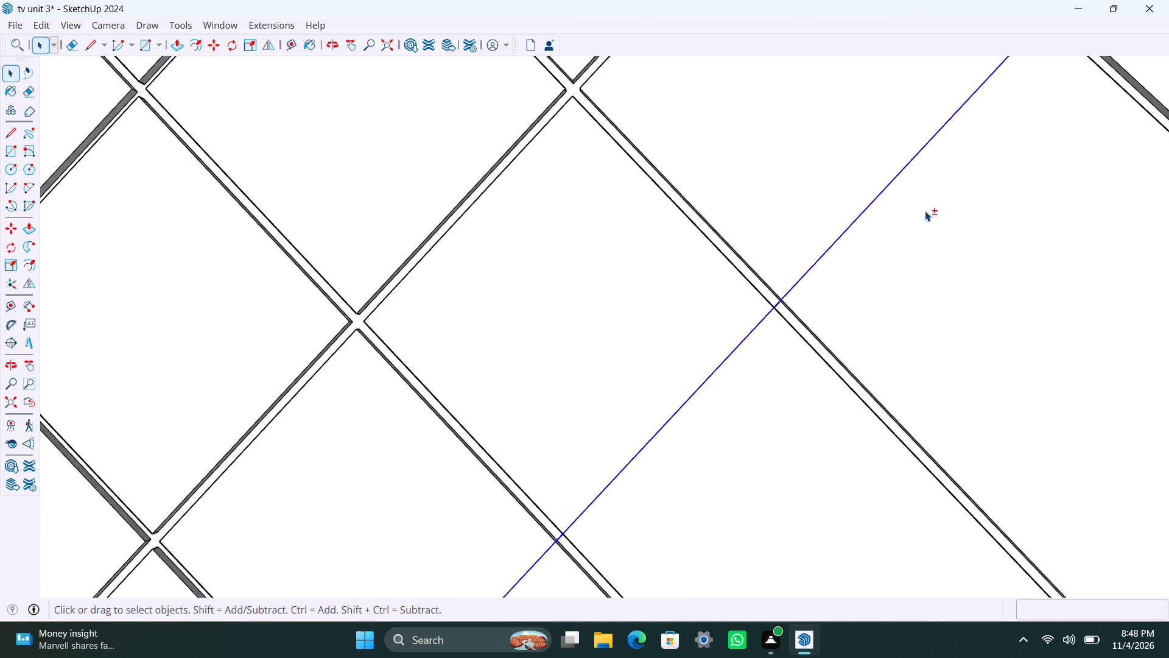
{"action": "scroll", "coordinate": [925, 211], "scroll_direction": "down", "scroll_amount": 3, "text": "shift"}
{"action": "middle_click_drag", "start_coordinate": [918, 229], "coordinate": [662, 498], "text": "shift"}
{"action": "scroll", "coordinate": [697, 418], "scroll_direction": "up", "scroll_amount": 3, "text": "shift"}
{"action": "scroll", "coordinate": [767, 349], "scroll_direction": "up", "scroll_amount": 8, "text": "shift"}
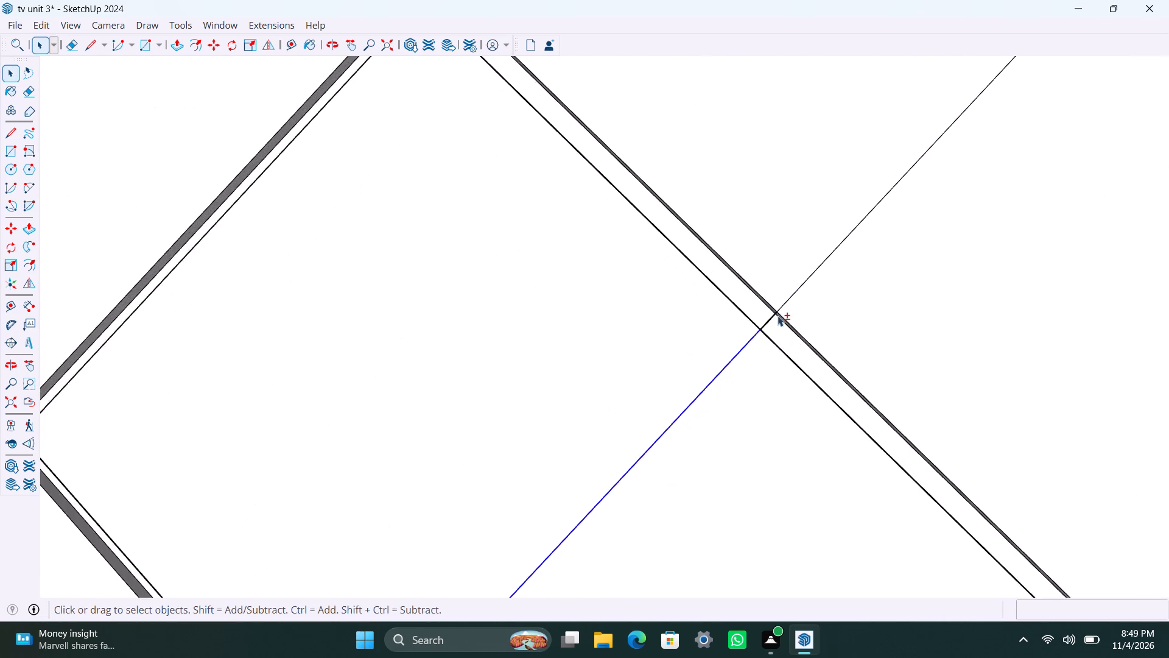
{"action": "scroll", "coordinate": [778, 316], "scroll_direction": "up", "scroll_amount": 2, "text": "shift"}
{"action": "left_click", "coordinate": [770, 319], "text": "shift"}
{"action": "left_click", "coordinate": [788, 297], "text": "shift"}
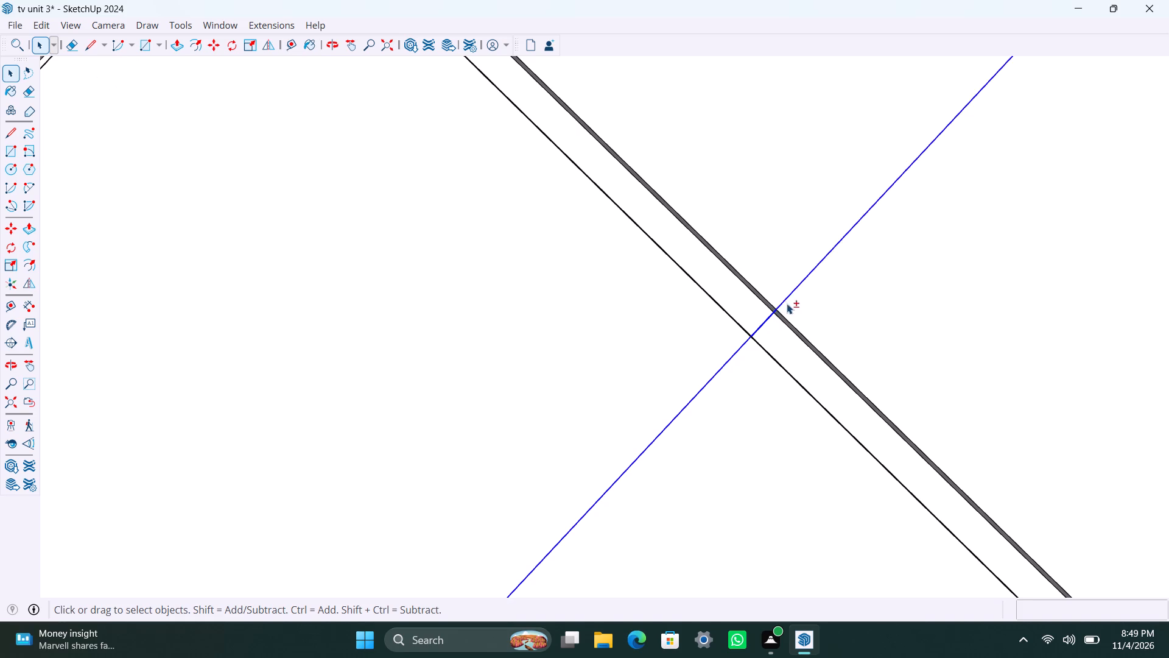
{"action": "scroll", "coordinate": [852, 324], "scroll_direction": "down", "scroll_amount": 17, "text": "shift"}
{"action": "middle_click_drag", "start_coordinate": [997, 179], "coordinate": [886, 306], "text": "shift"}
{"action": "scroll", "coordinate": [896, 292], "scroll_direction": "up", "scroll_amount": 4, "text": "shift"}
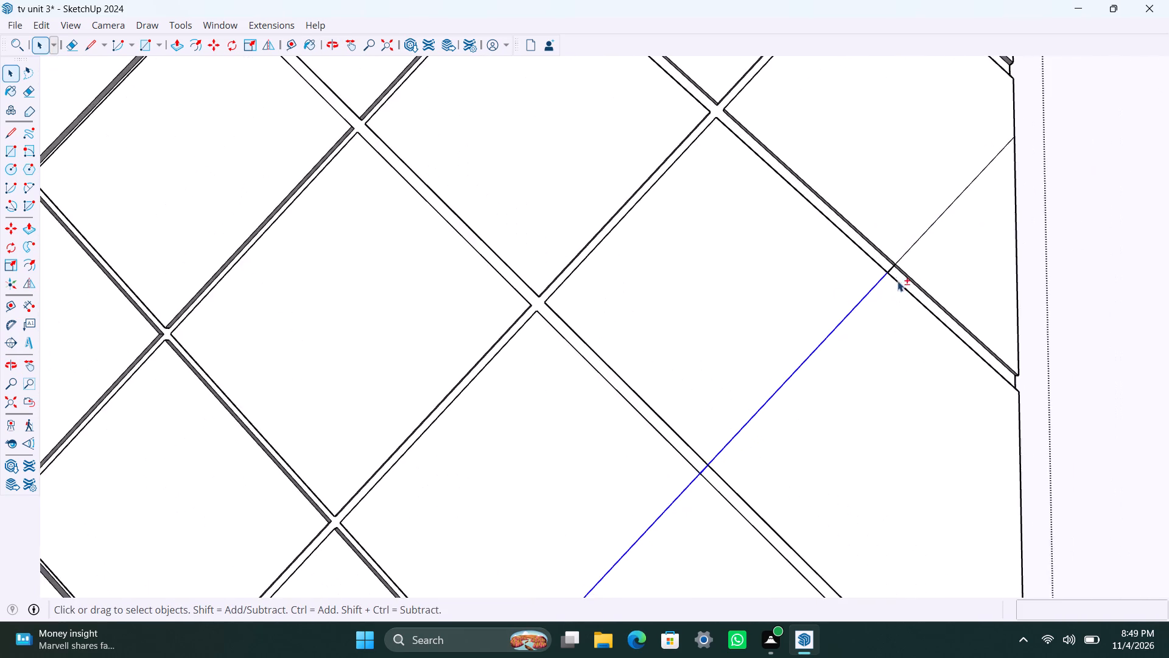
{"action": "scroll", "coordinate": [897, 281], "scroll_direction": "up", "scroll_amount": 9, "text": "shift"}
{"action": "left_click", "coordinate": [887, 261], "text": "shift"}
{"action": "left_click", "coordinate": [905, 241], "text": "shift"}
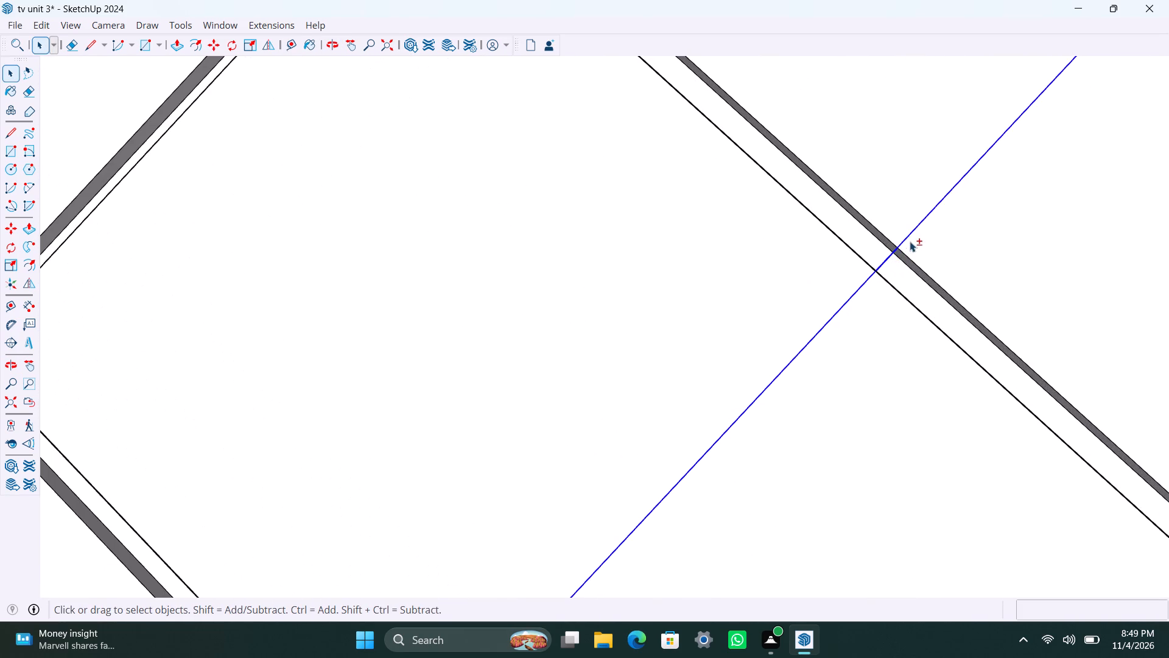
{"action": "scroll", "coordinate": [866, 298], "scroll_direction": "down", "scroll_amount": 8, "text": "shift"}
{"action": "right_click", "coordinate": [860, 297], "text": "shift"}
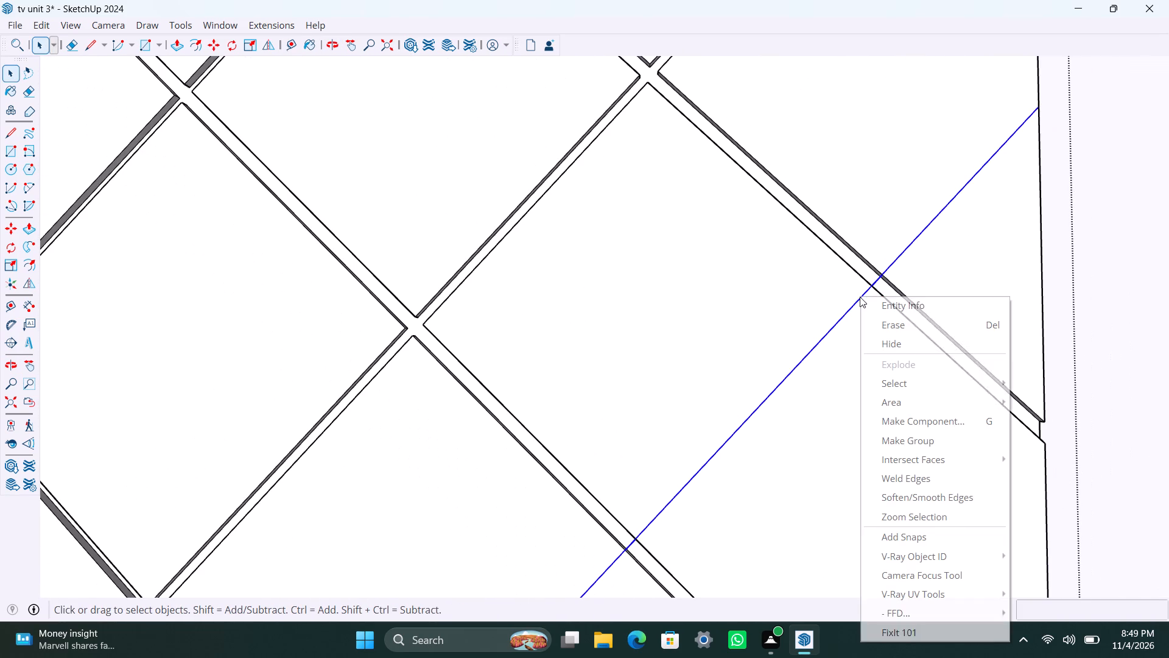
{"action": "left_click", "coordinate": [922, 486]}
Copy the welded diagonal line 18 mm along the panel's bottom edge, away from the finished grooves, to form the second groove line.
{"action": "scroll", "coordinate": [703, 401], "scroll_direction": "down", "scroll_amount": 17}
{"action": "middle_click_drag", "start_coordinate": [711, 436], "coordinate": [834, 303]}
{"action": "scroll", "coordinate": [684, 372], "scroll_direction": "up", "scroll_amount": 6}
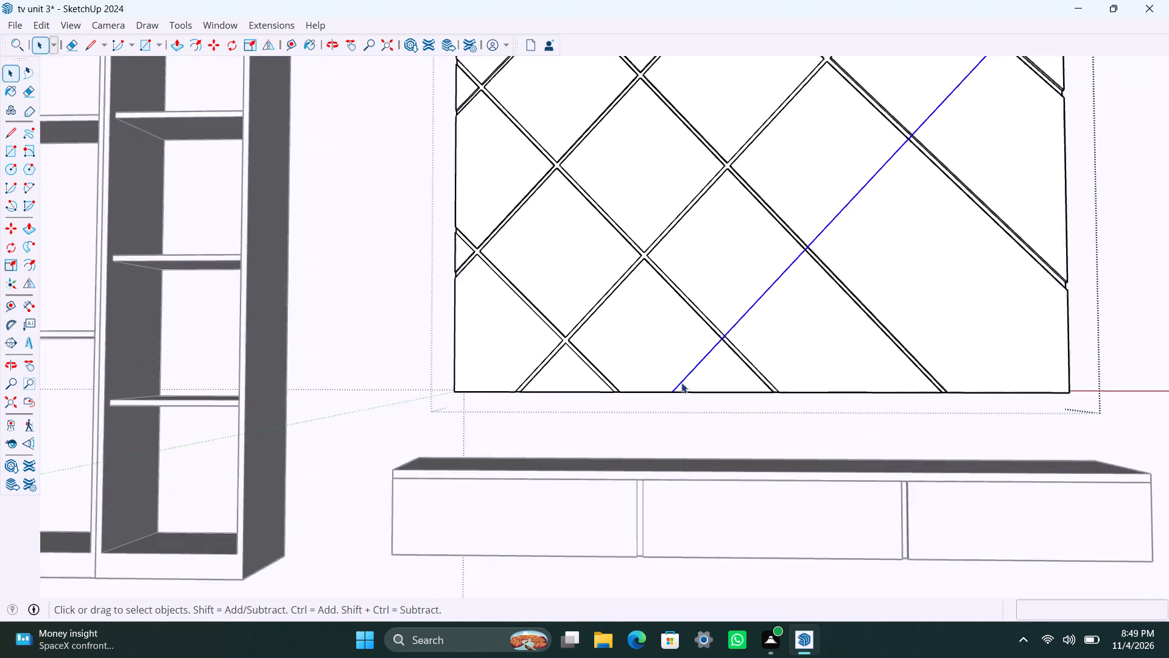
{"action": "key", "text": "m"}
{"action": "left_click", "coordinate": [672, 392]}
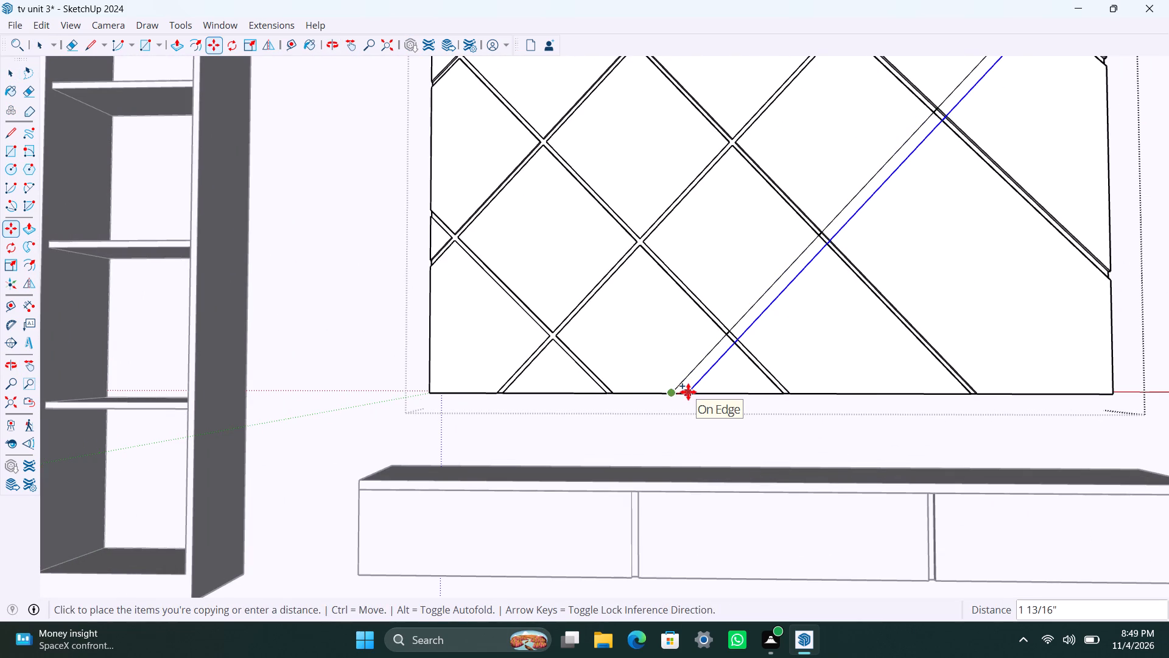
{"action": "type", "text": "18mm"}
{"action": "key", "text": "Return"}
{"action": "key", "text": "space"}
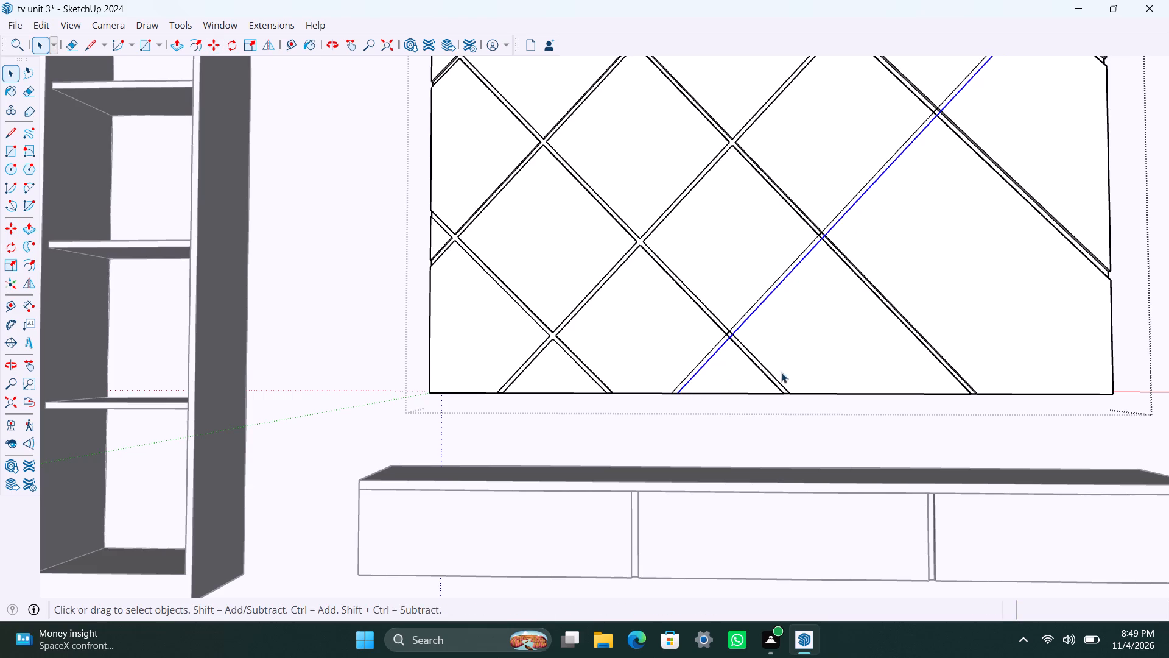
Delete the short end of the copied diagonal line that overhangs the panel's right edge.
{"action": "scroll", "coordinate": [878, 350], "scroll_direction": "down", "scroll_amount": 4}
{"action": "middle_click_drag", "start_coordinate": [960, 301], "coordinate": [837, 479]}
{"action": "scroll", "coordinate": [900, 310], "scroll_direction": "up", "scroll_amount": 3}
{"action": "scroll", "coordinate": [916, 233], "scroll_direction": "up", "scroll_amount": 4}
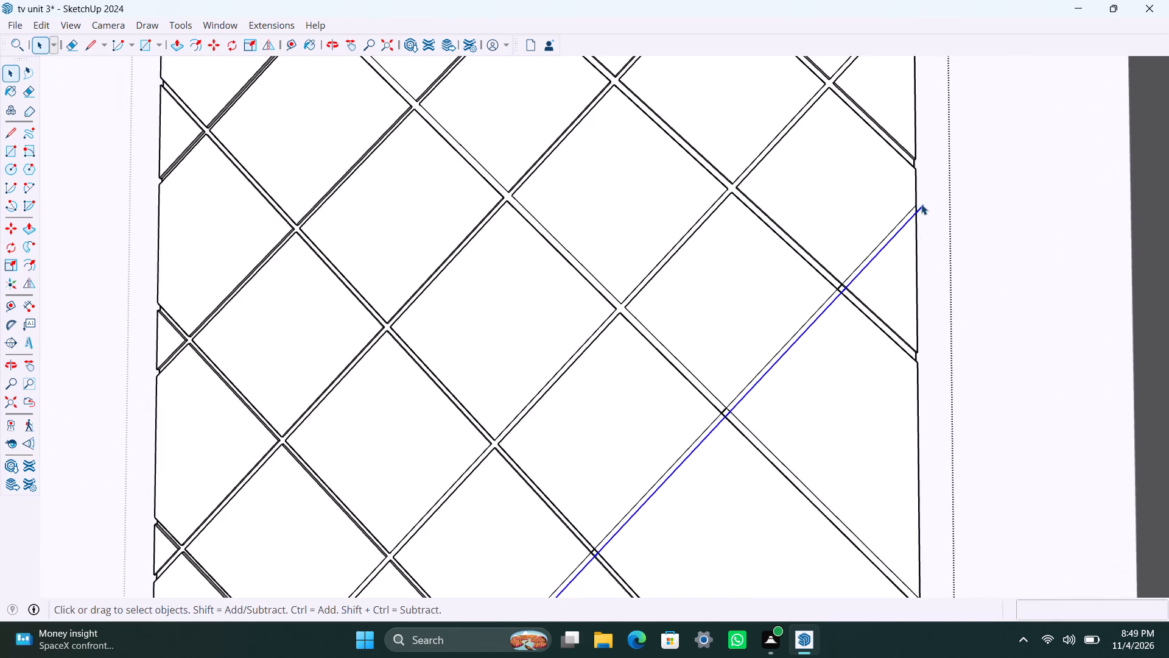
{"action": "scroll", "coordinate": [921, 204], "scroll_direction": "up", "scroll_amount": 5}
{"action": "left_click", "coordinate": [922, 203]}
{"action": "key", "text": "Delete"}
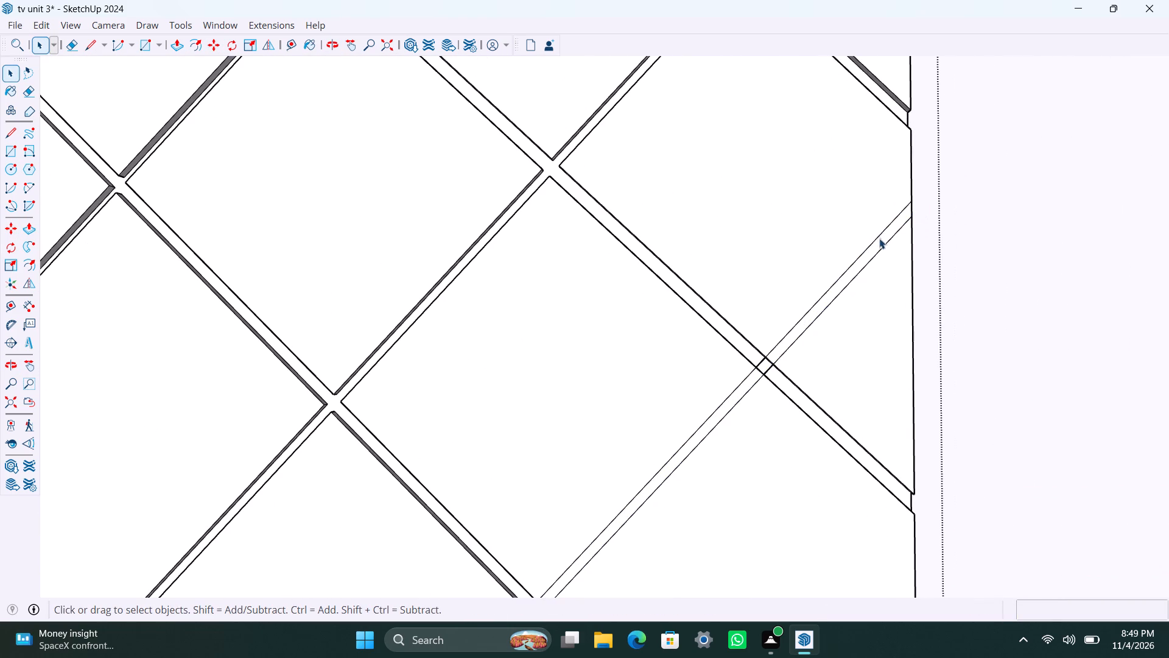
Push the new diagonal strip's segments into the panel to the existing groove depth, from the right edge down to the bottom edge.
{"action": "left_click", "coordinate": [881, 242]}
{"action": "key", "text": "p"}
{"action": "double_click", "coordinate": [880, 243]}
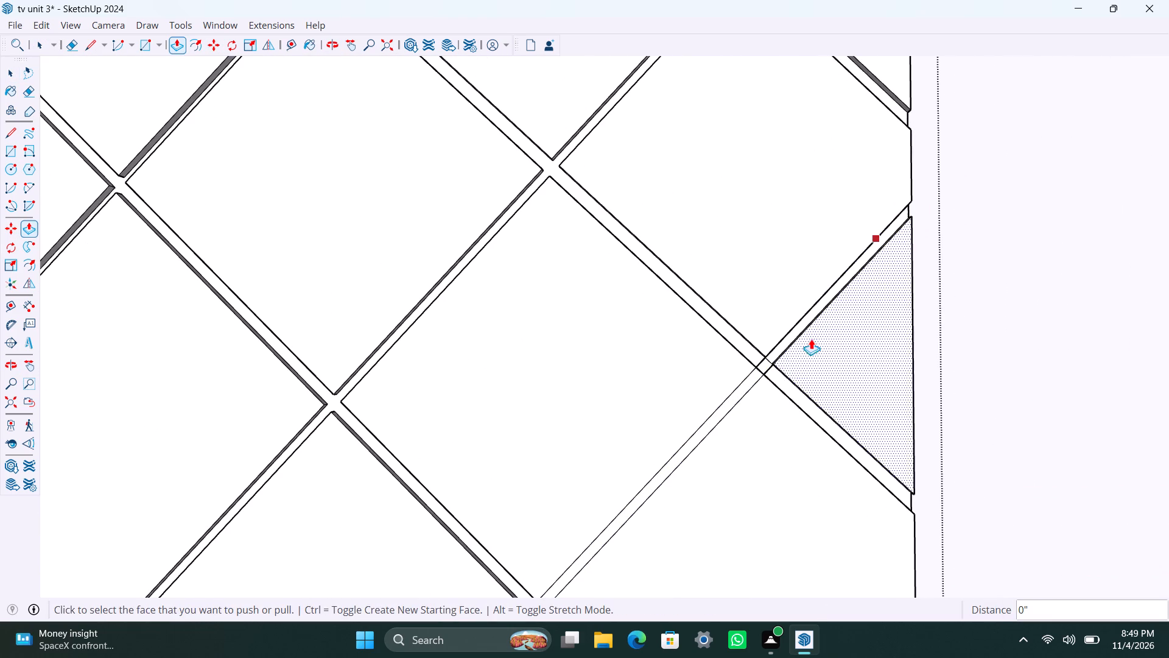
{"action": "double_click", "coordinate": [734, 398]}
{"action": "scroll", "coordinate": [648, 482], "scroll_direction": "down", "scroll_amount": 10}
{"action": "middle_click_drag", "start_coordinate": [628, 537], "coordinate": [660, 501]}
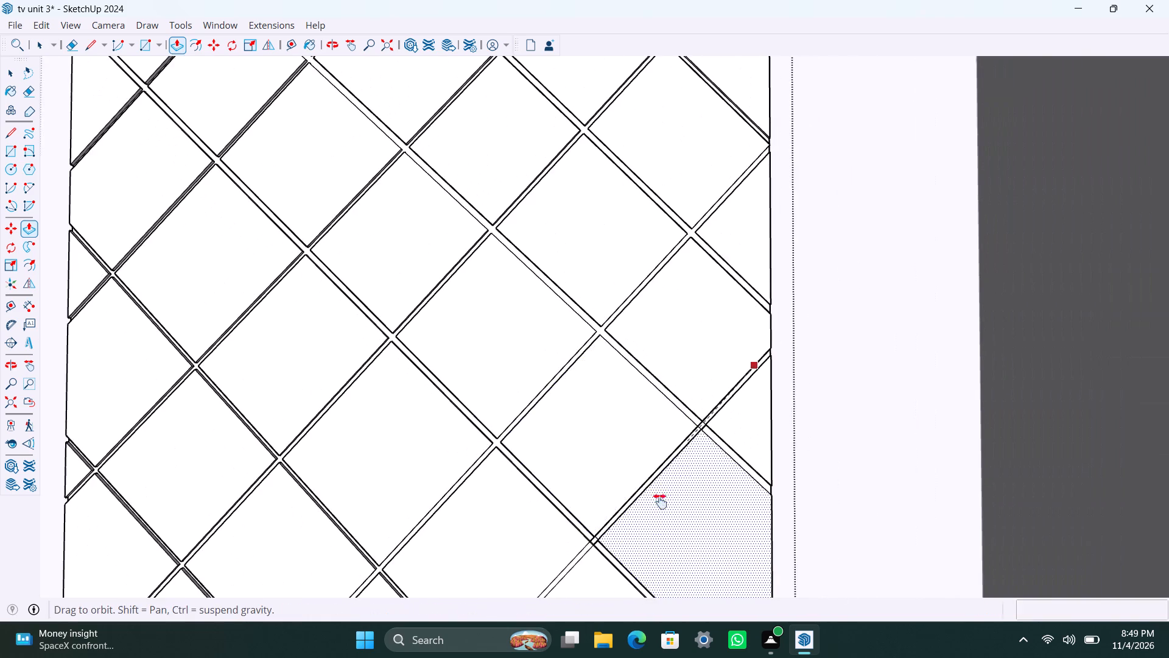
{"action": "middle_click_drag", "start_coordinate": [660, 501], "coordinate": [816, 292]}
{"action": "scroll", "coordinate": [779, 347], "scroll_direction": "up", "scroll_amount": 6}
{"action": "double_click", "coordinate": [699, 365]}
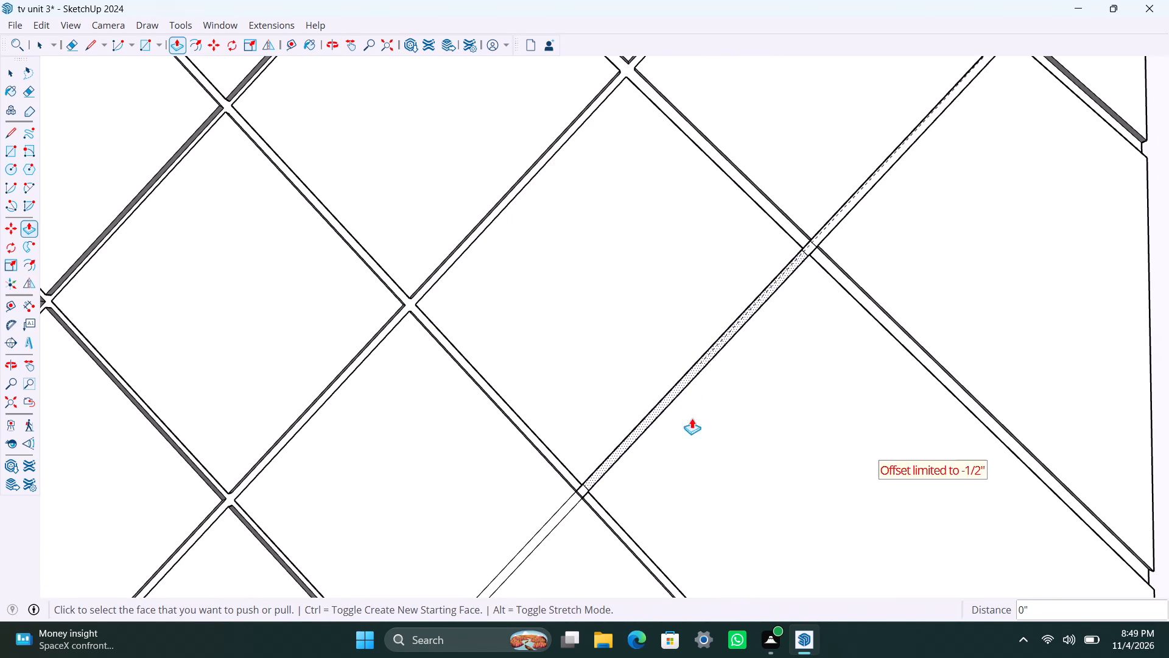
{"action": "scroll", "coordinate": [692, 422], "scroll_direction": "down", "scroll_amount": 4}
{"action": "middle_click_drag", "start_coordinate": [700, 470], "coordinate": [854, 276], "text": "shift"}
{"action": "scroll", "coordinate": [768, 347], "scroll_direction": "up", "scroll_amount": 2}
{"action": "double_click", "coordinate": [695, 347]}
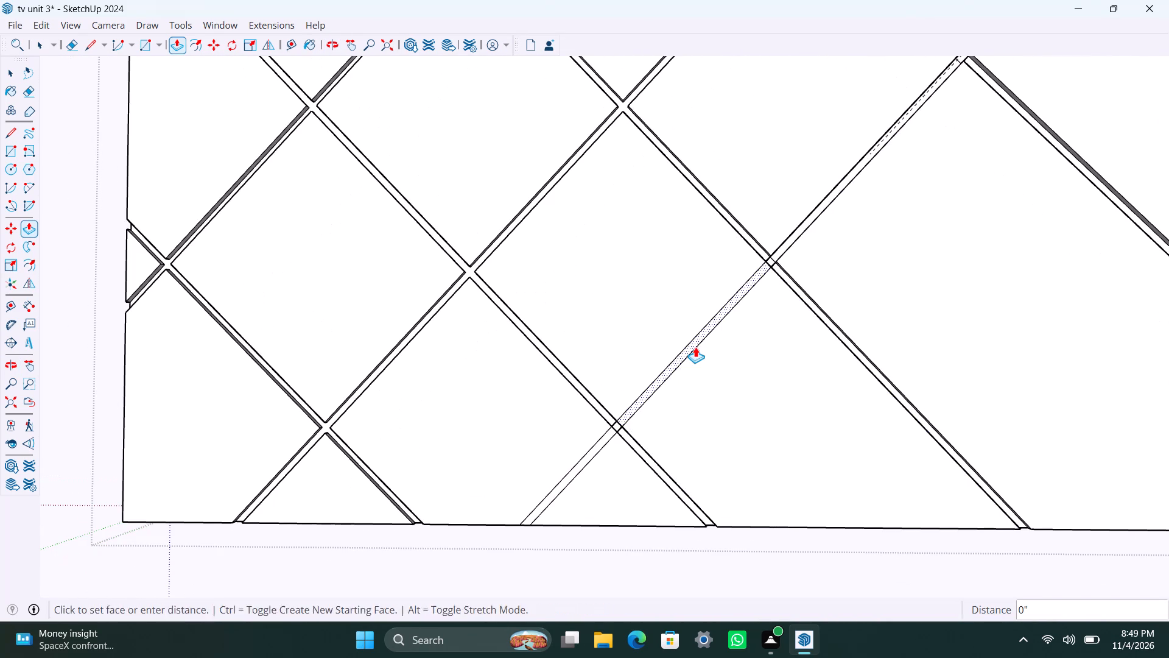
{"action": "scroll", "coordinate": [689, 414], "scroll_direction": "down", "scroll_amount": 3}
{"action": "middle_click_drag", "start_coordinate": [688, 438], "coordinate": [796, 328], "text": "shift"}
{"action": "scroll", "coordinate": [742, 361], "scroll_direction": "up", "scroll_amount": 7}
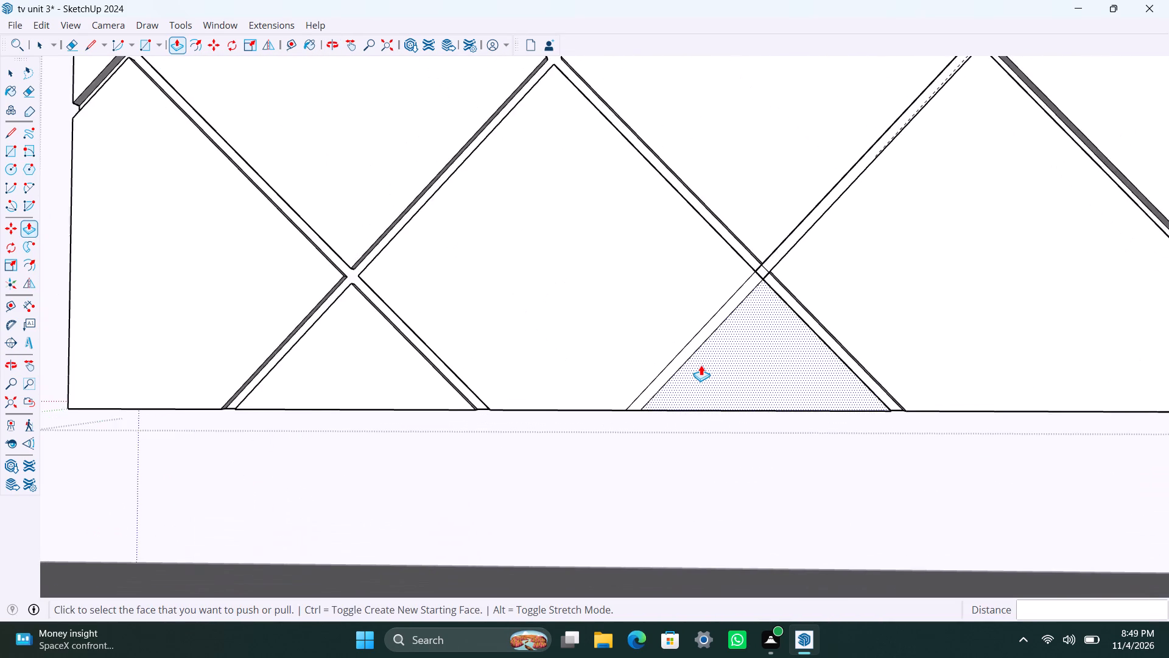
{"action": "double_click", "coordinate": [689, 351]}
Delete the four leftover edges at the new groove's lowest crossing so the two grooves merge.
{"action": "scroll", "coordinate": [732, 347], "scroll_direction": "down", "scroll_amount": 4}
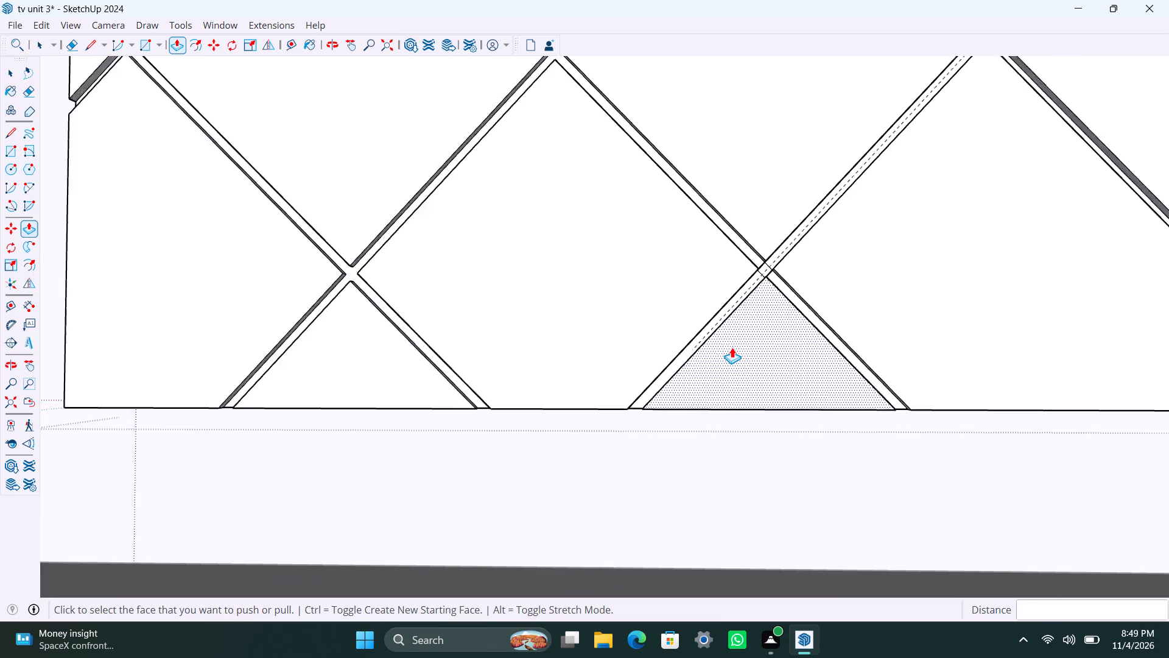
{"action": "key", "text": "space"}
{"action": "scroll", "coordinate": [748, 295], "scroll_direction": "up", "scroll_amount": 13}
{"action": "left_click", "coordinate": [756, 277]}
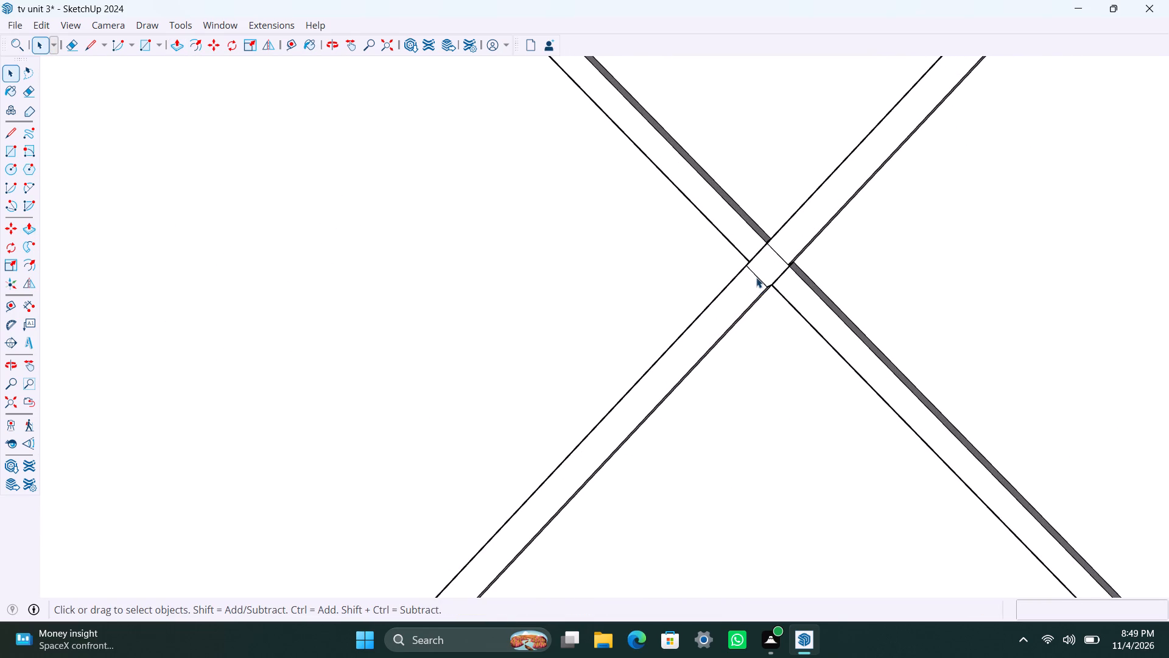
{"action": "key", "text": "Delete"}
{"action": "left_click", "coordinate": [781, 253]}
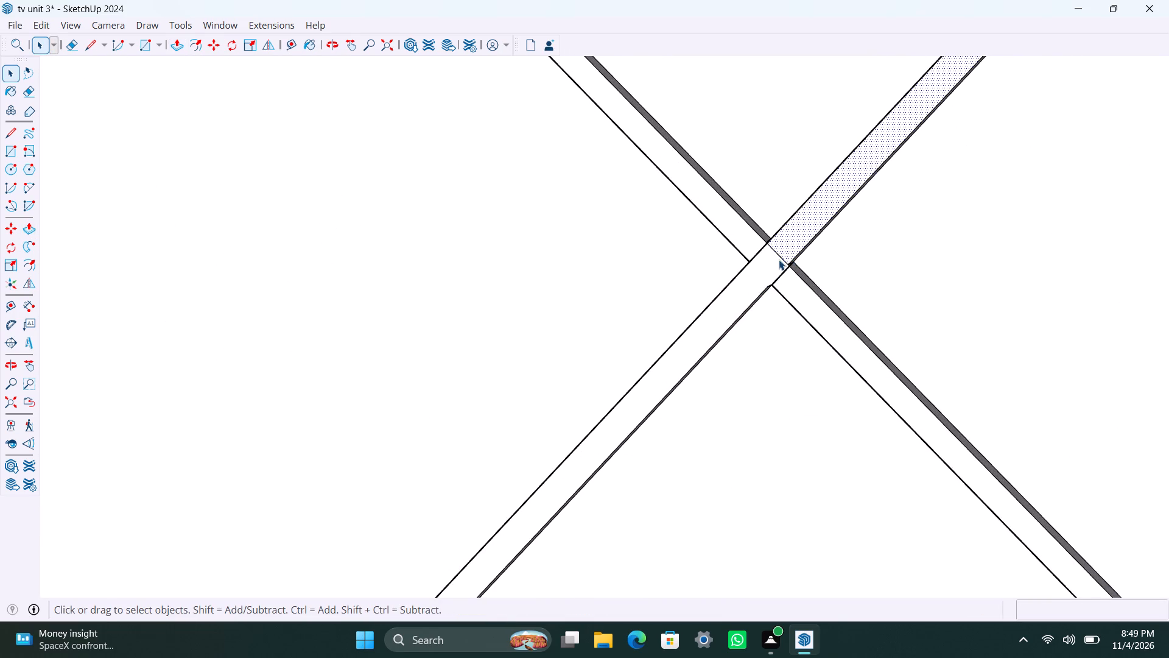
{"action": "key", "text": "Delete"}
{"action": "key", "text": "ctrl+z"}
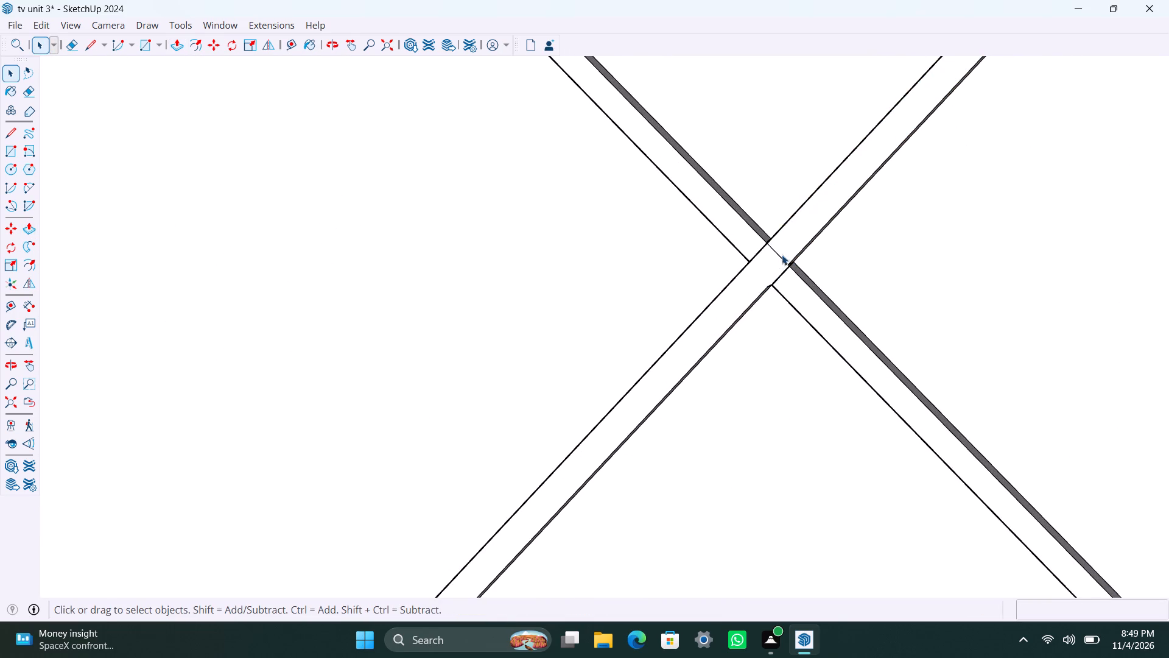
{"action": "left_click", "coordinate": [781, 258]}
{"action": "key", "text": "Delete"}
{"action": "left_click", "coordinate": [758, 255]}
{"action": "key", "text": "Delete"}
{"action": "left_click", "coordinate": [781, 278]}
{"action": "key", "text": "Delete"}
Delete the four leftover edges at the new groove's second crossing up from the panel's bottom edge.
{"action": "scroll", "coordinate": [741, 345], "scroll_direction": "down", "scroll_amount": 14}
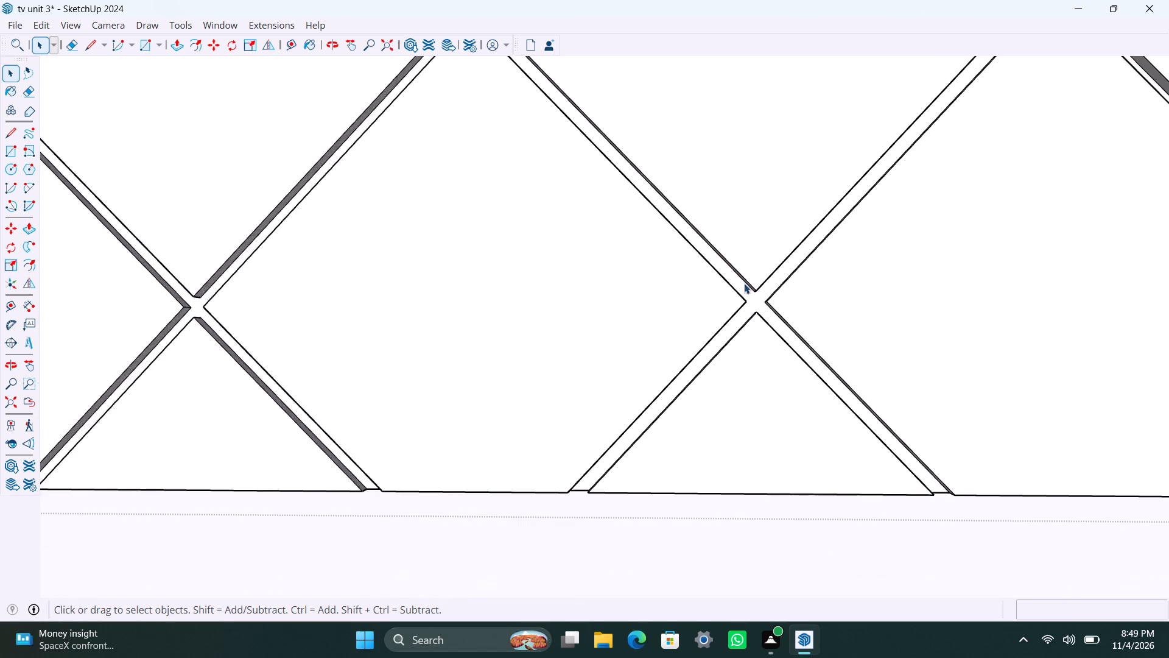
{"action": "scroll", "coordinate": [744, 283], "scroll_direction": "down", "scroll_amount": 10}
{"action": "middle_click_drag", "start_coordinate": [858, 235], "coordinate": [681, 415], "text": "shift"}
{"action": "scroll", "coordinate": [709, 380], "scroll_direction": "up", "scroll_amount": 10}
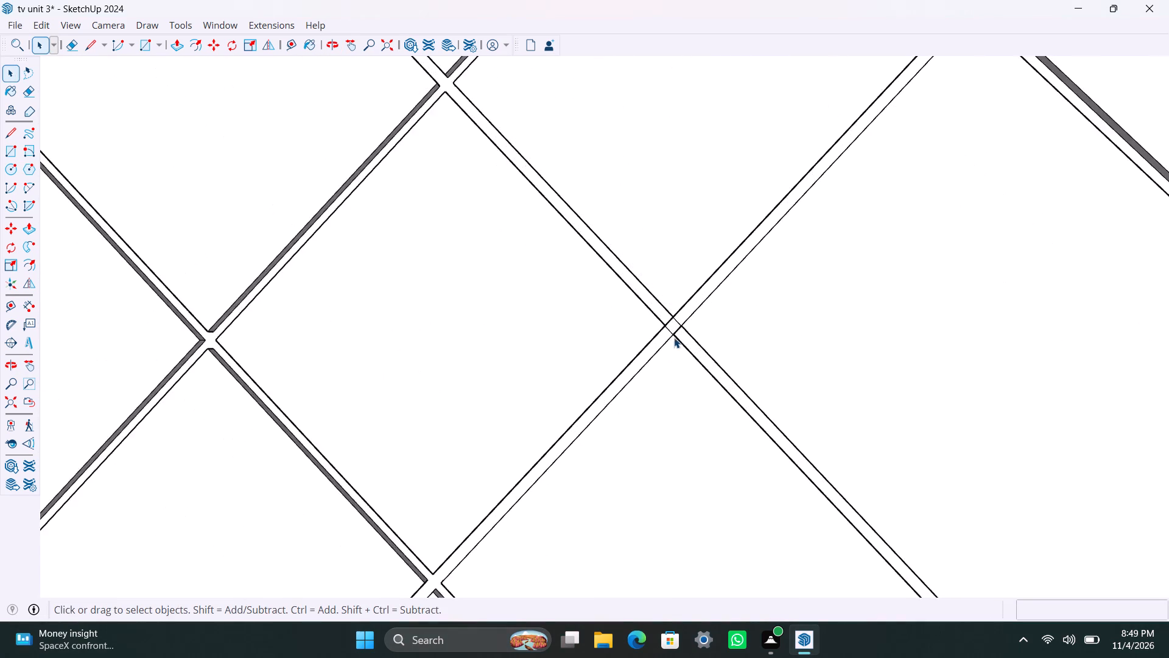
{"action": "scroll", "coordinate": [674, 338], "scroll_direction": "up", "scroll_amount": 5}
{"action": "left_click", "coordinate": [667, 329]}
{"action": "key", "text": "Delete"}
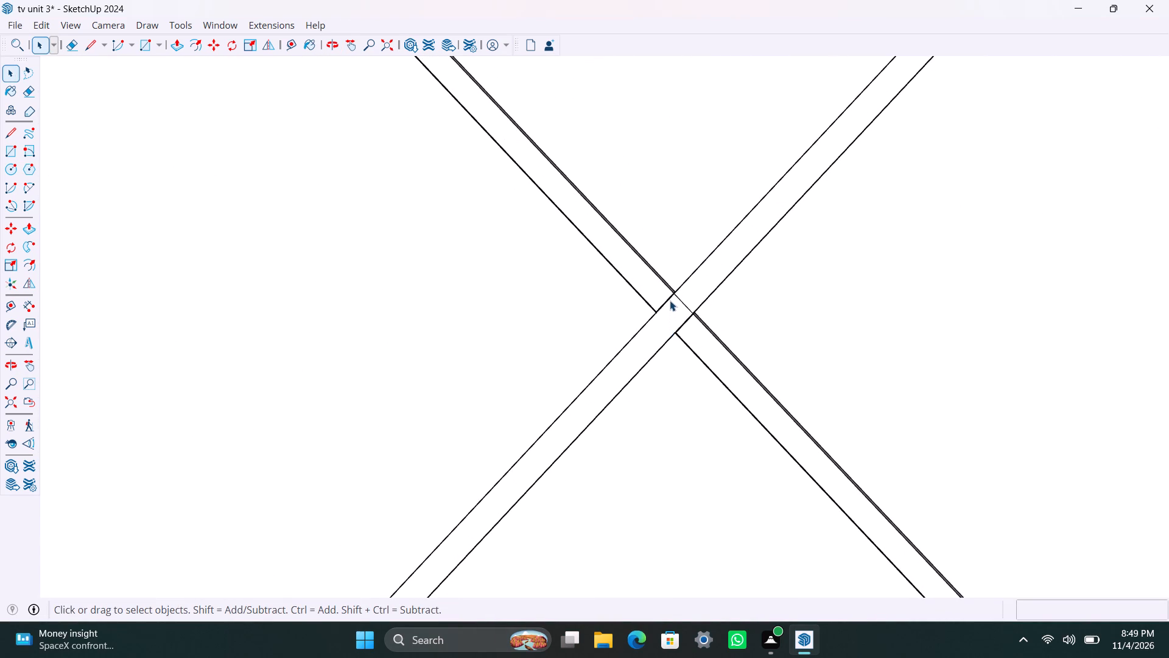
{"action": "left_click", "coordinate": [670, 300]}
{"action": "key", "text": "Delete"}
{"action": "left_click_drag", "start_coordinate": [678, 299], "coordinate": [684, 318]}
{"action": "key", "text": "Delete"}
{"action": "left_click_drag", "start_coordinate": [683, 305], "coordinate": [683, 313]}
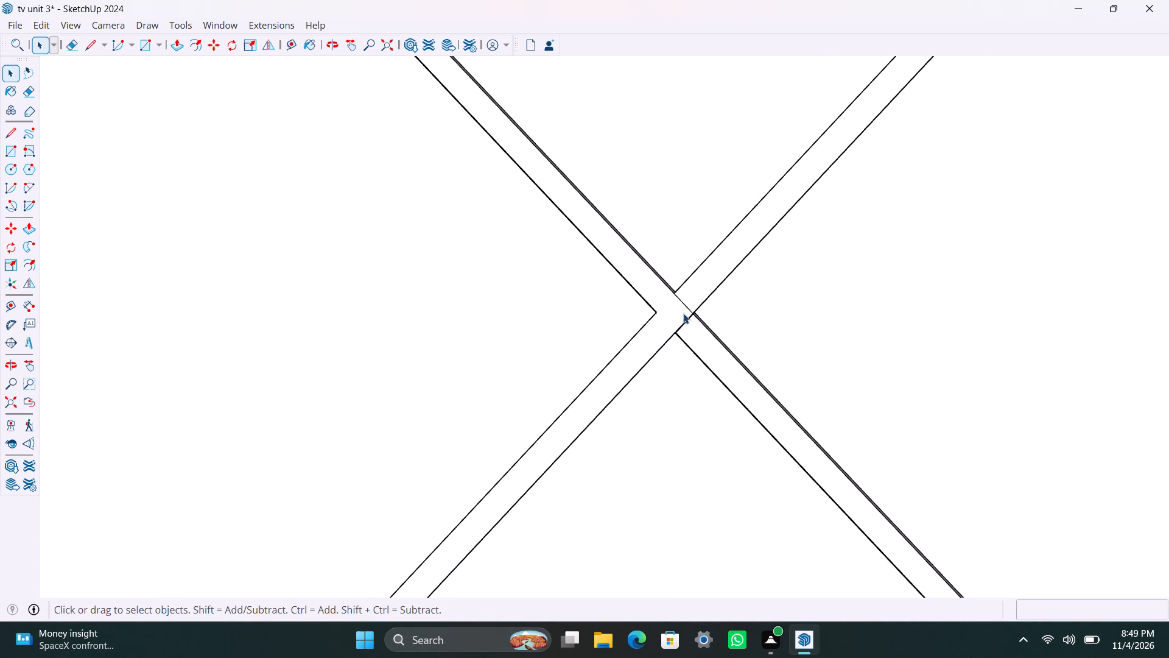
{"action": "left_click_drag", "start_coordinate": [683, 313], "coordinate": [683, 313]}
{"action": "left_click", "coordinate": [687, 305]}
{"action": "key", "text": "Delete"}
{"action": "left_click", "coordinate": [686, 322]}
{"action": "key", "text": "Delete"}
Delete the four leftover edges at the new groove's third crossing up from the panel's bottom edge.
{"action": "scroll", "coordinate": [653, 326], "scroll_direction": "down", "scroll_amount": 16}
{"action": "scroll", "coordinate": [760, 249], "scroll_direction": "down", "scroll_amount": 5}
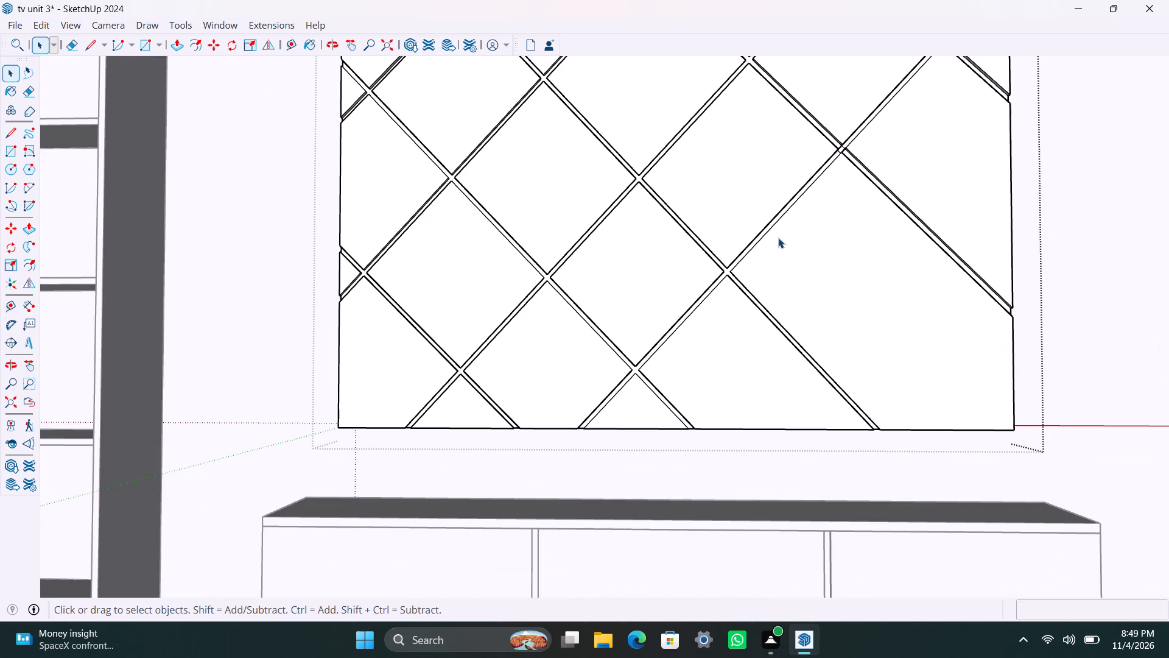
{"action": "middle_click_drag", "start_coordinate": [778, 236], "coordinate": [714, 373], "text": "shift"}
{"action": "scroll", "coordinate": [743, 300], "scroll_direction": "up", "scroll_amount": 14}
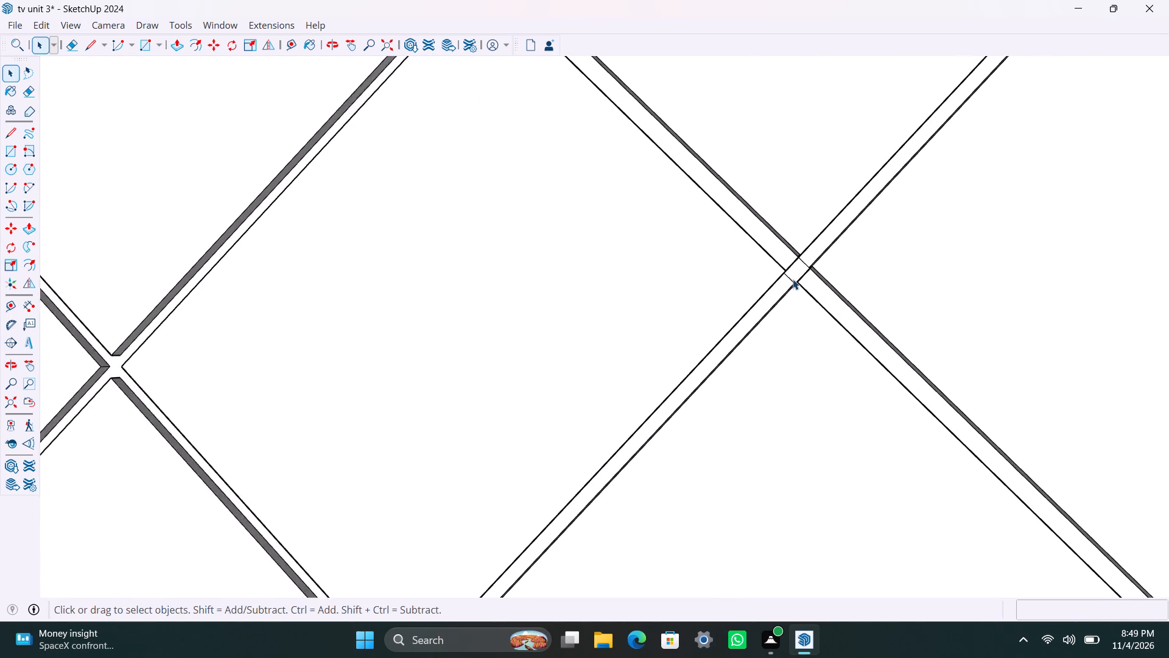
{"action": "left_click", "coordinate": [793, 279]}
{"action": "key", "text": "Delete"}
{"action": "left_click", "coordinate": [791, 258]}
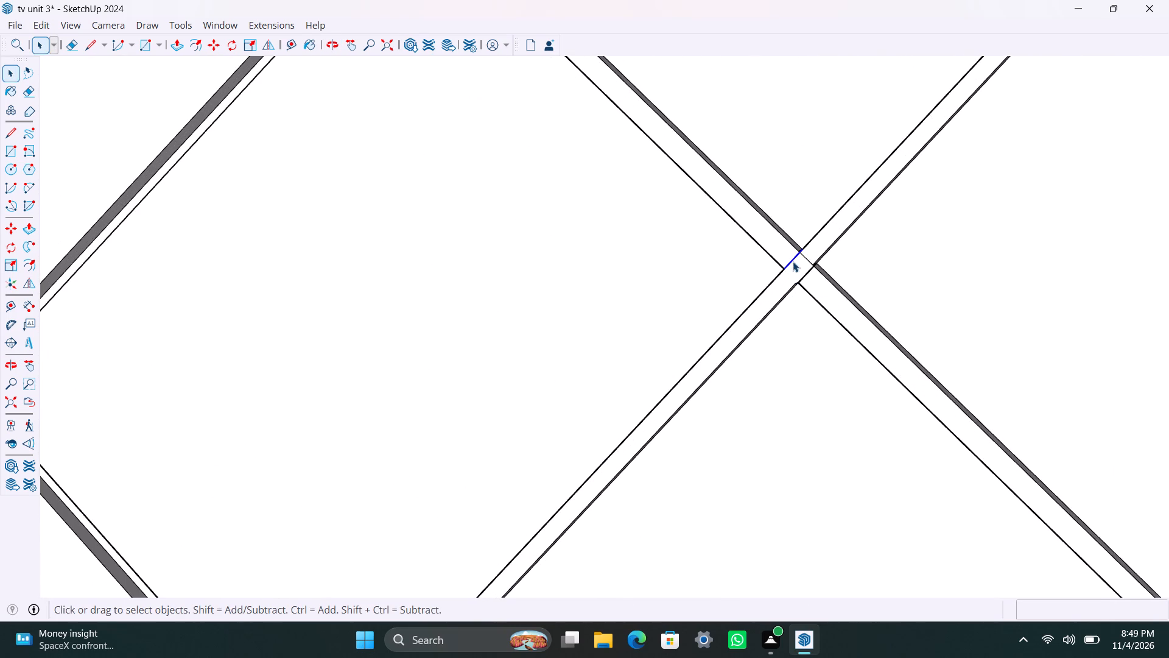
{"action": "key", "text": "Delete"}
{"action": "left_click", "coordinate": [807, 260]}
{"action": "key", "text": "Delete"}
{"action": "left_click", "coordinate": [806, 277]}
{"action": "key", "text": "Delete"}
Delete the four leftover edges at the new groove's last crossing, nearest the panel's right edge.
{"action": "scroll", "coordinate": [735, 384], "scroll_direction": "down", "scroll_amount": 17}
{"action": "middle_click_drag", "start_coordinate": [880, 242], "coordinate": [768, 419]}
{"action": "scroll", "coordinate": [787, 380], "scroll_direction": "up", "scroll_amount": 2}
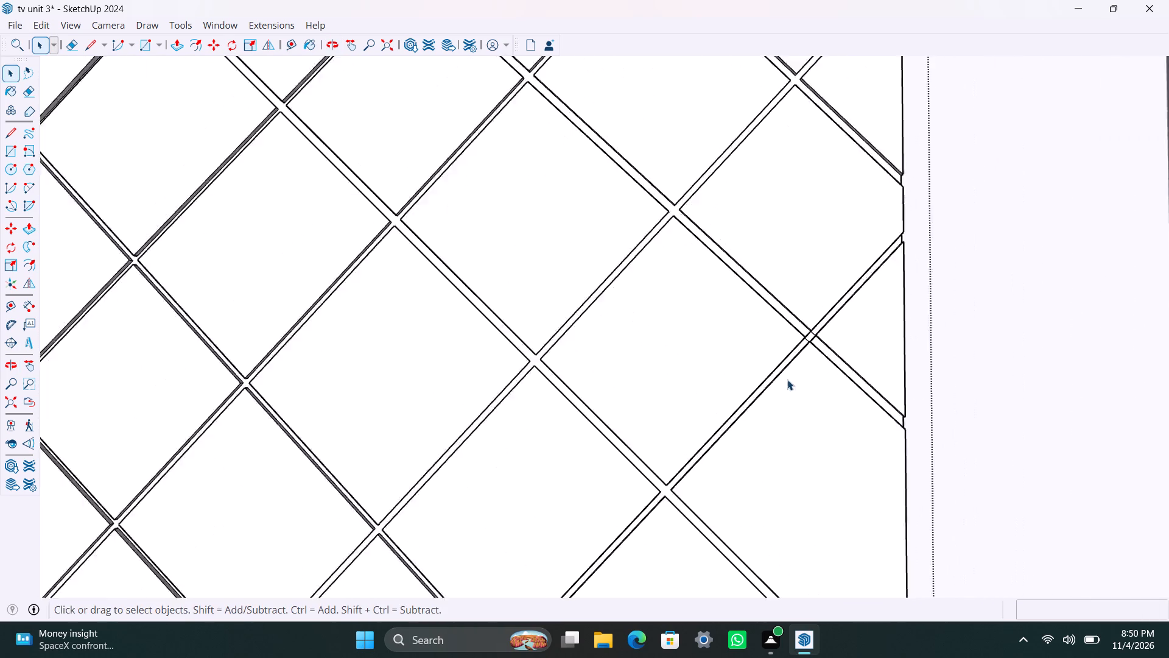
{"action": "scroll", "coordinate": [787, 380], "scroll_direction": "up", "scroll_amount": 10}
{"action": "left_click", "coordinate": [819, 313]}
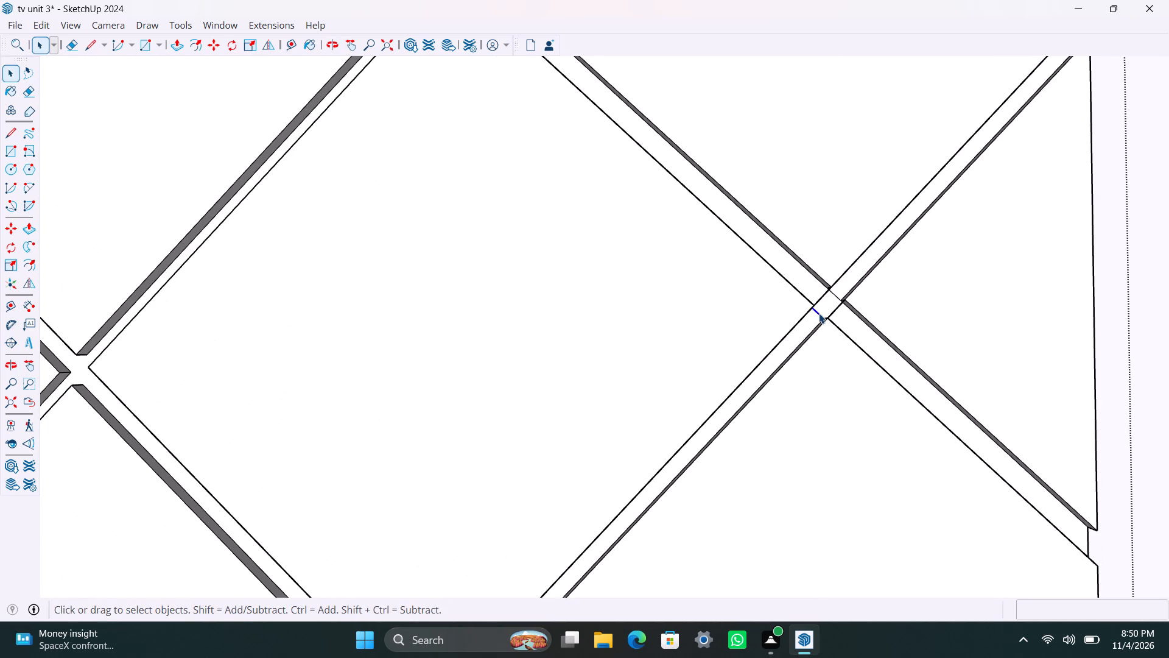
{"action": "key", "text": "Delete"}
{"action": "left_click", "coordinate": [823, 294]}
{"action": "key", "text": "Delete"}
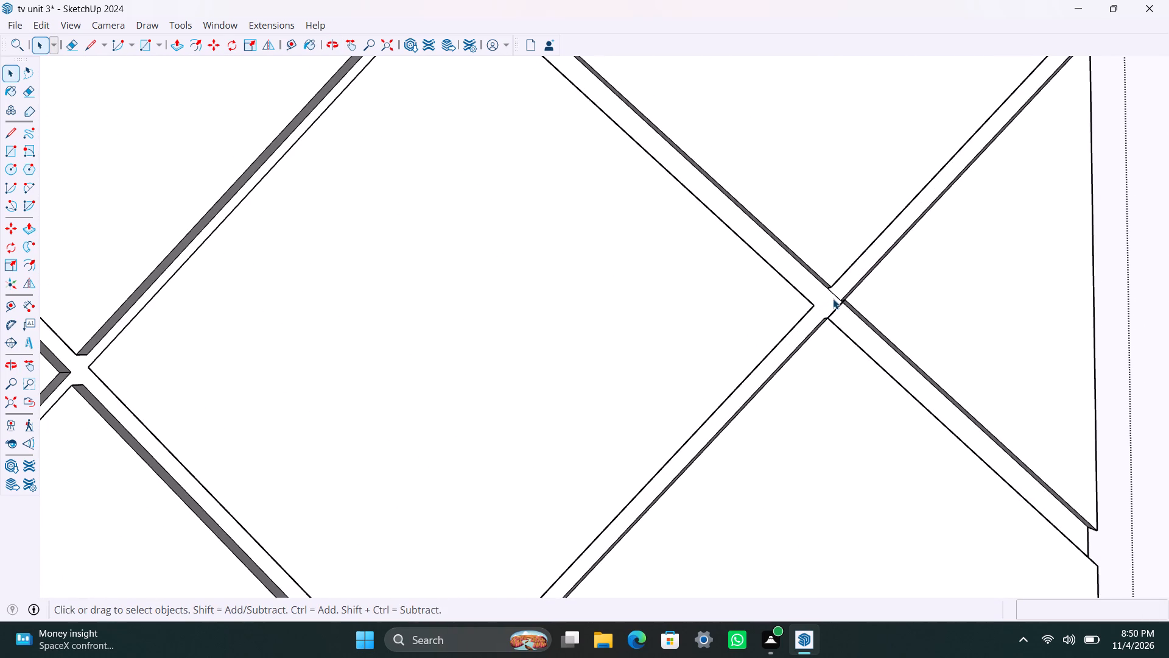
{"action": "left_click", "coordinate": [835, 295]}
{"action": "key", "text": "Delete"}
{"action": "left_click", "coordinate": [837, 308]}
{"action": "key", "text": "Delete"}
Draw a diagonal line about 2' 11 5/8" long between the midpoints of the bottom-edge and right-edge segments around the panel's lower-right corner.
{"action": "scroll", "coordinate": [797, 357], "scroll_direction": "down", "scroll_amount": 11}
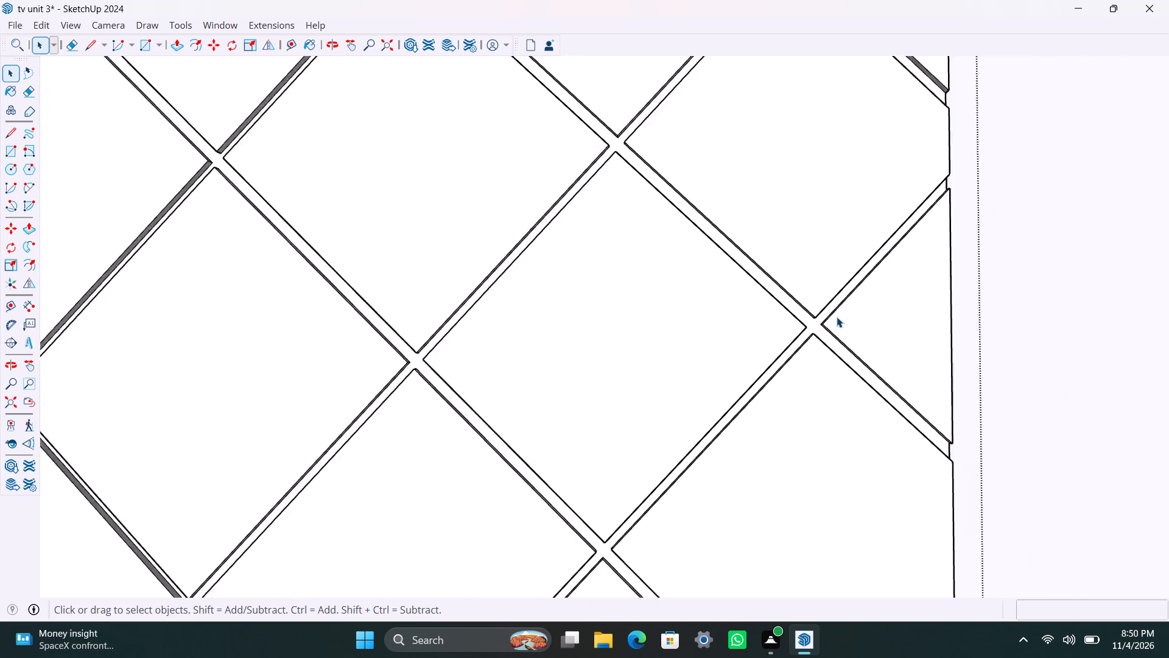
{"action": "middle_click_drag", "start_coordinate": [858, 295], "coordinate": [857, 217], "text": "shift"}
{"action": "scroll", "coordinate": [834, 303], "scroll_direction": "down", "scroll_amount": 9}
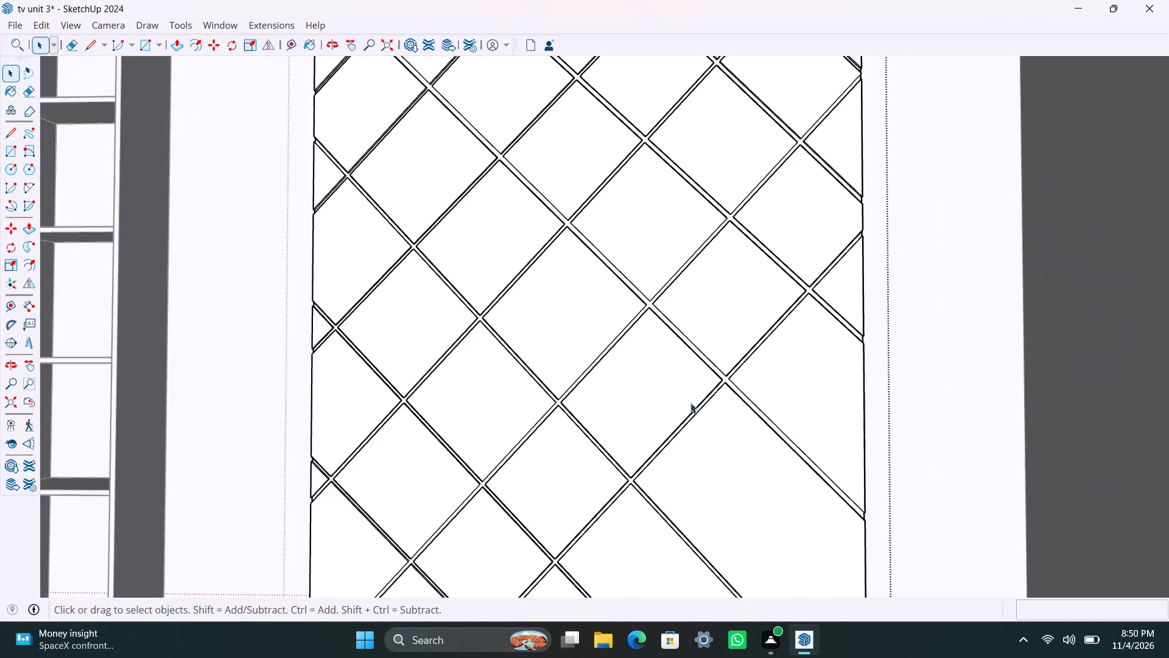
{"action": "middle_click_drag", "start_coordinate": [690, 403], "coordinate": [746, 235]}
{"action": "scroll", "coordinate": [745, 367], "scroll_direction": "up", "scroll_amount": 4}
{"action": "scroll", "coordinate": [733, 418], "scroll_direction": "down", "scroll_amount": 3}
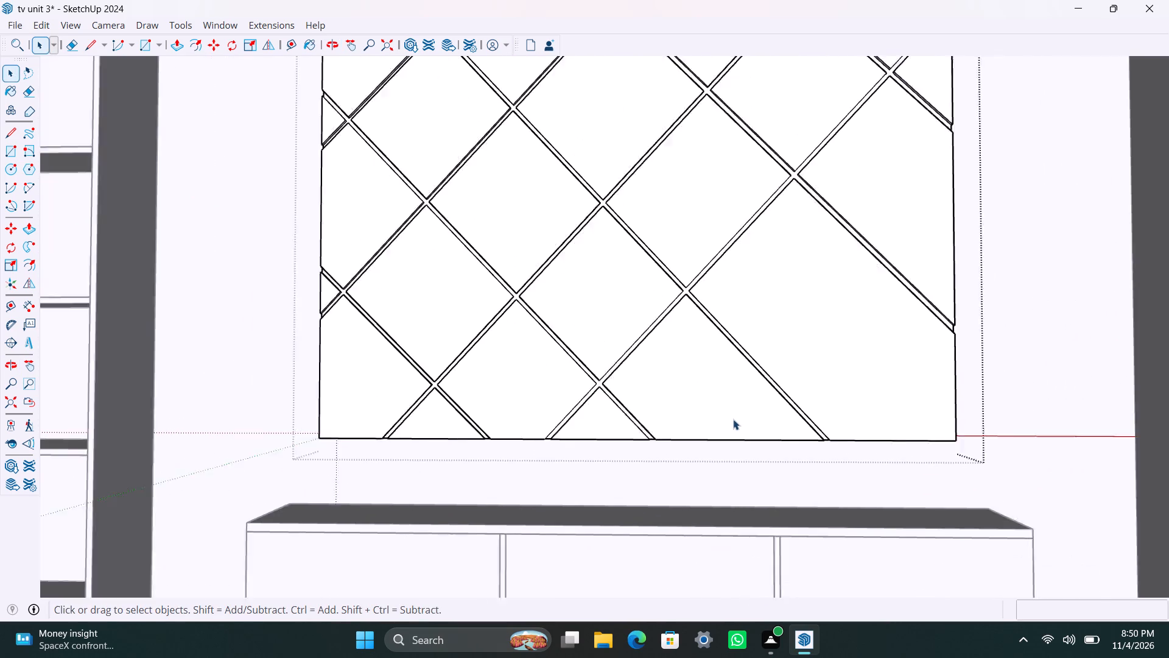
{"action": "key", "text": "l"}
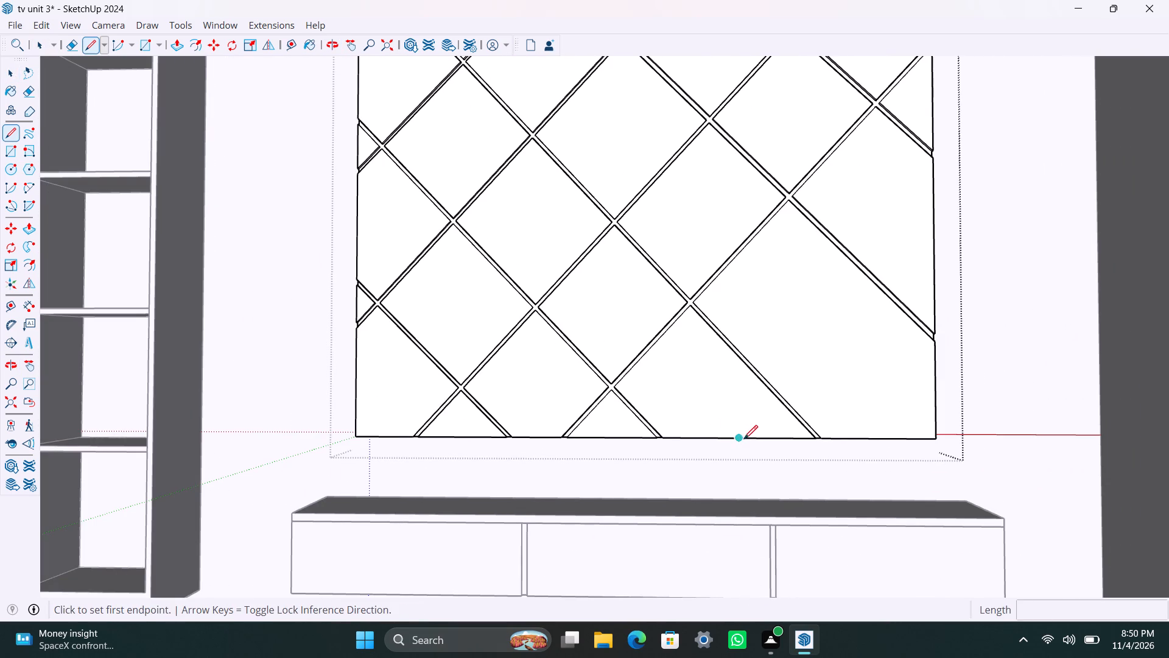
{"action": "left_click", "coordinate": [743, 438]}
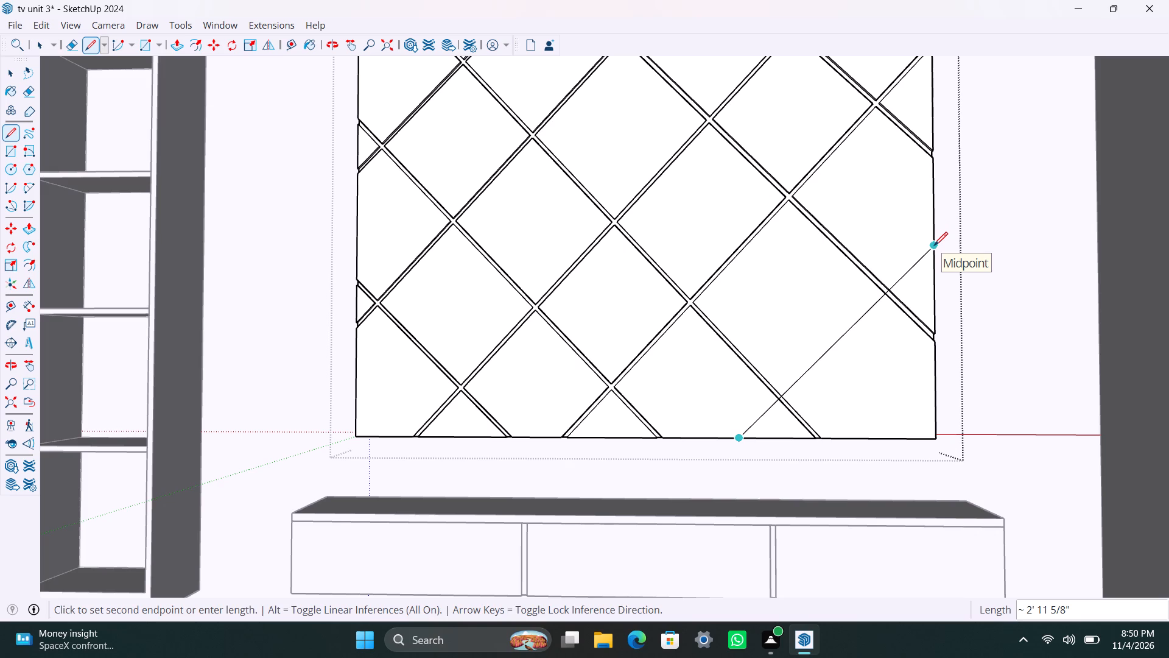
{"action": "left_click", "coordinate": [934, 246]}
{"action": "key", "text": "space"}
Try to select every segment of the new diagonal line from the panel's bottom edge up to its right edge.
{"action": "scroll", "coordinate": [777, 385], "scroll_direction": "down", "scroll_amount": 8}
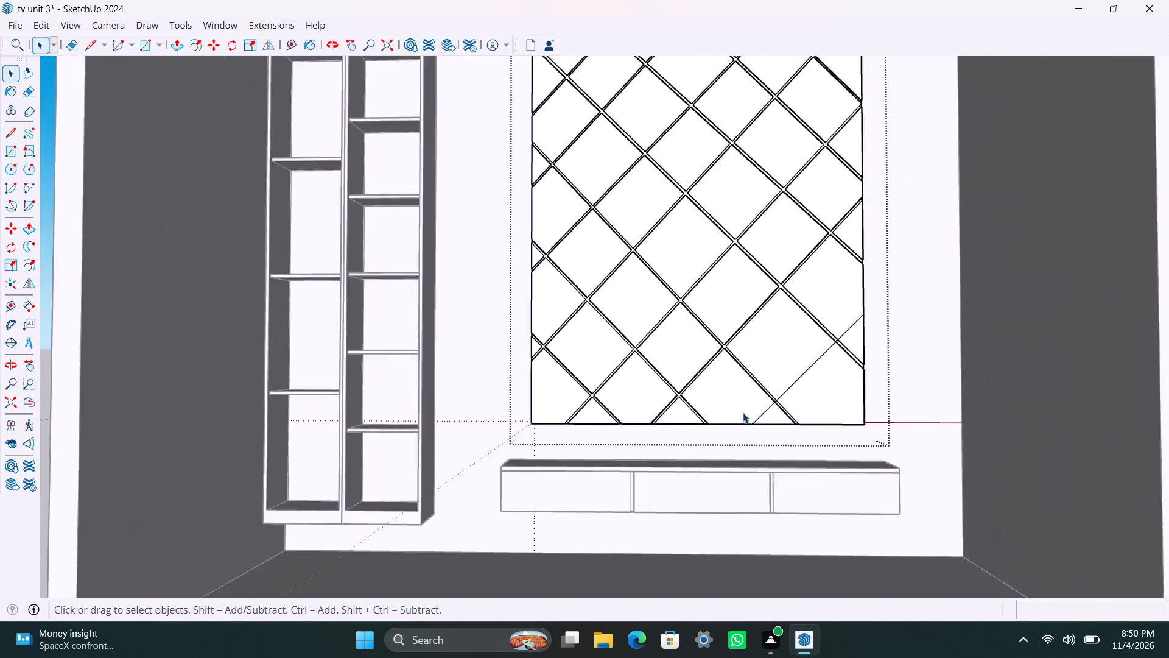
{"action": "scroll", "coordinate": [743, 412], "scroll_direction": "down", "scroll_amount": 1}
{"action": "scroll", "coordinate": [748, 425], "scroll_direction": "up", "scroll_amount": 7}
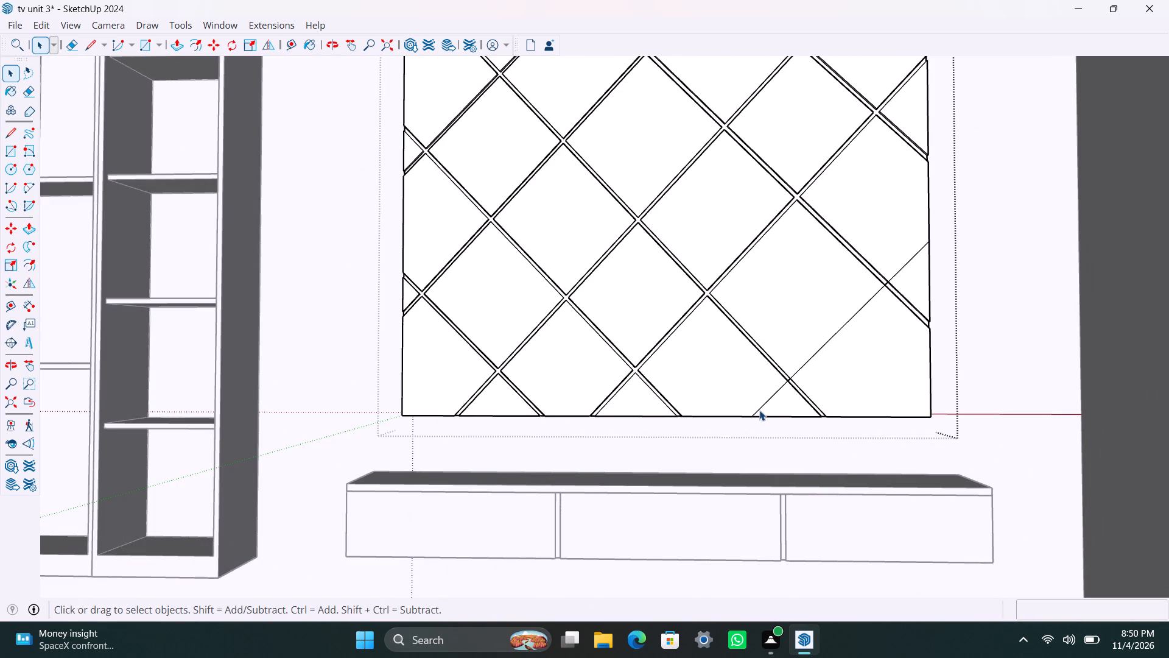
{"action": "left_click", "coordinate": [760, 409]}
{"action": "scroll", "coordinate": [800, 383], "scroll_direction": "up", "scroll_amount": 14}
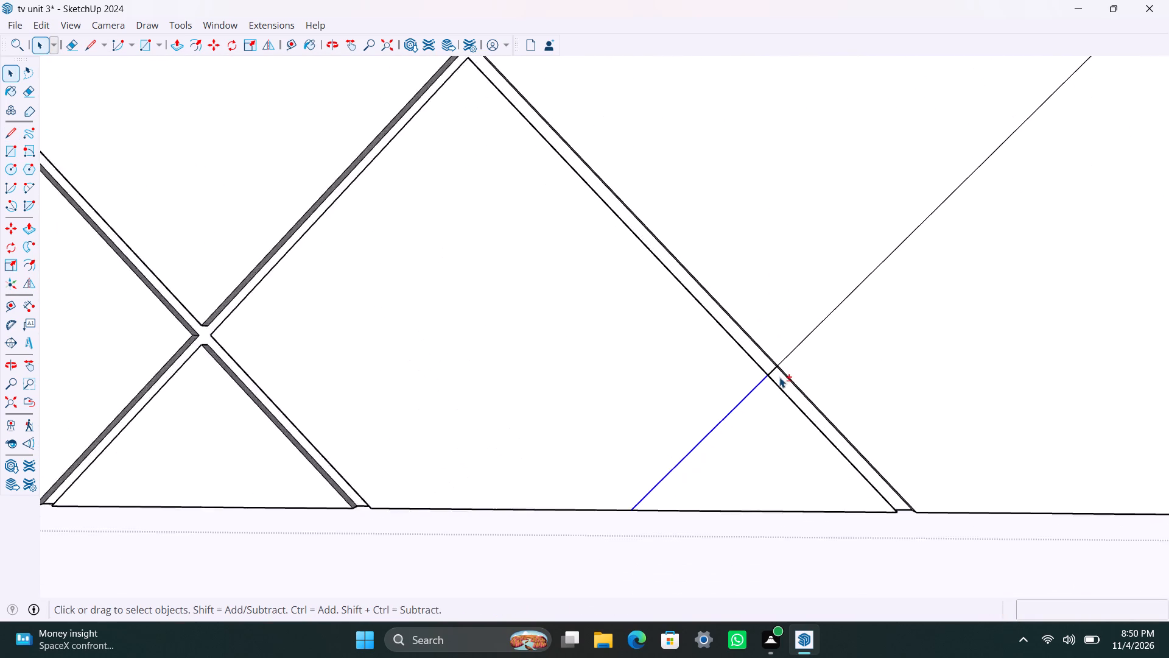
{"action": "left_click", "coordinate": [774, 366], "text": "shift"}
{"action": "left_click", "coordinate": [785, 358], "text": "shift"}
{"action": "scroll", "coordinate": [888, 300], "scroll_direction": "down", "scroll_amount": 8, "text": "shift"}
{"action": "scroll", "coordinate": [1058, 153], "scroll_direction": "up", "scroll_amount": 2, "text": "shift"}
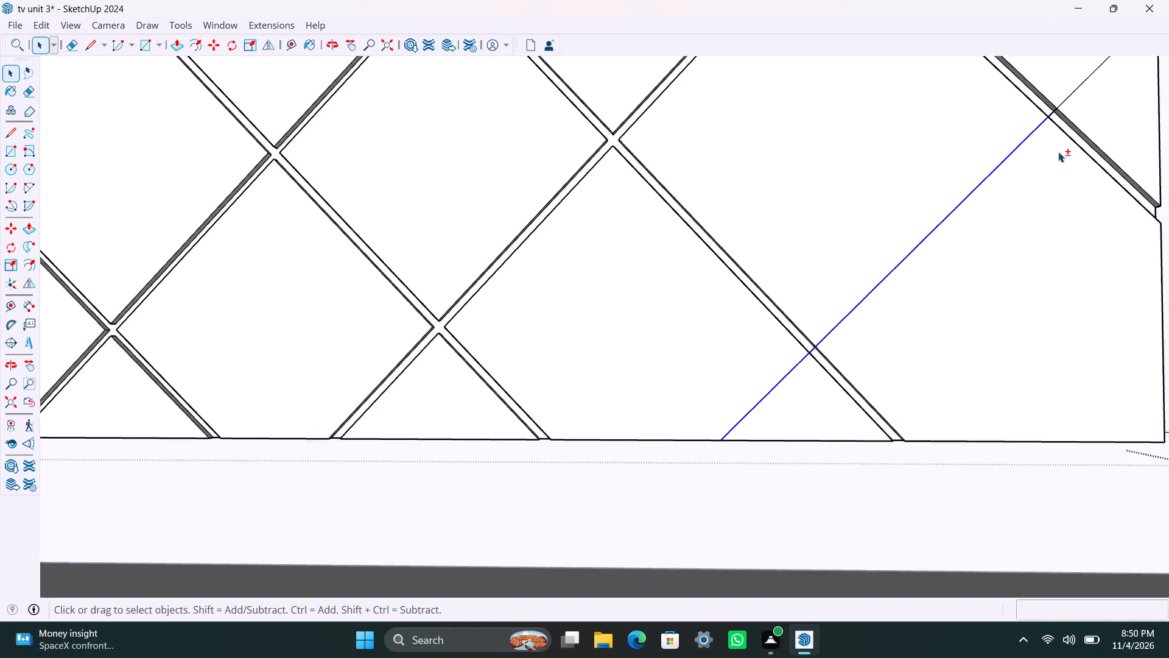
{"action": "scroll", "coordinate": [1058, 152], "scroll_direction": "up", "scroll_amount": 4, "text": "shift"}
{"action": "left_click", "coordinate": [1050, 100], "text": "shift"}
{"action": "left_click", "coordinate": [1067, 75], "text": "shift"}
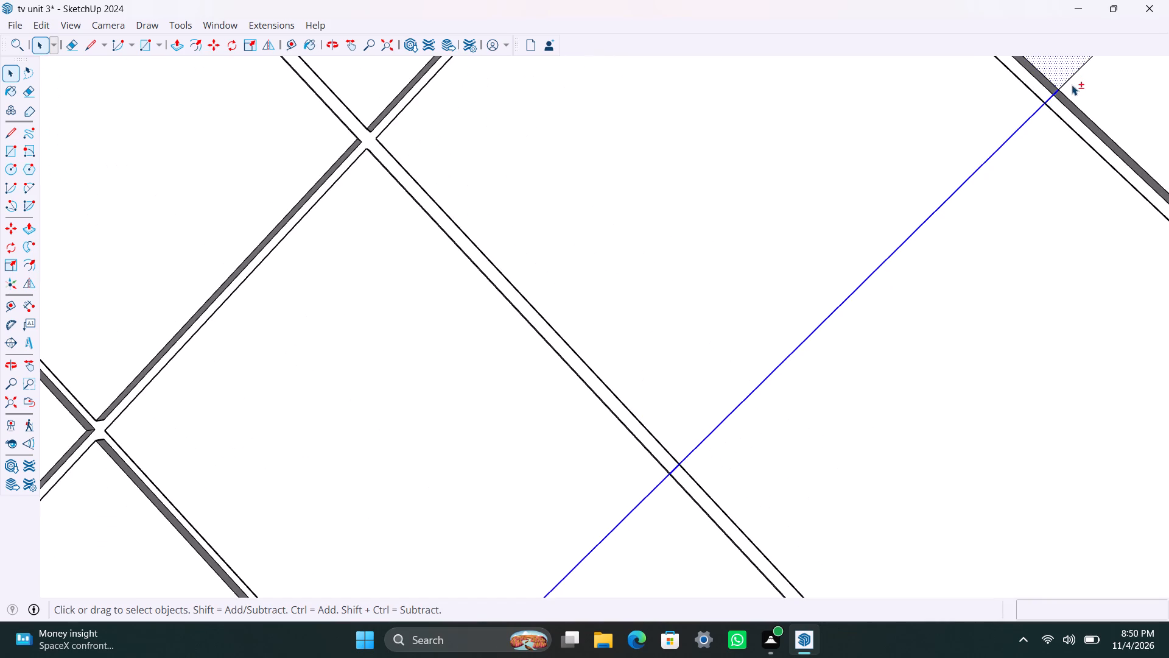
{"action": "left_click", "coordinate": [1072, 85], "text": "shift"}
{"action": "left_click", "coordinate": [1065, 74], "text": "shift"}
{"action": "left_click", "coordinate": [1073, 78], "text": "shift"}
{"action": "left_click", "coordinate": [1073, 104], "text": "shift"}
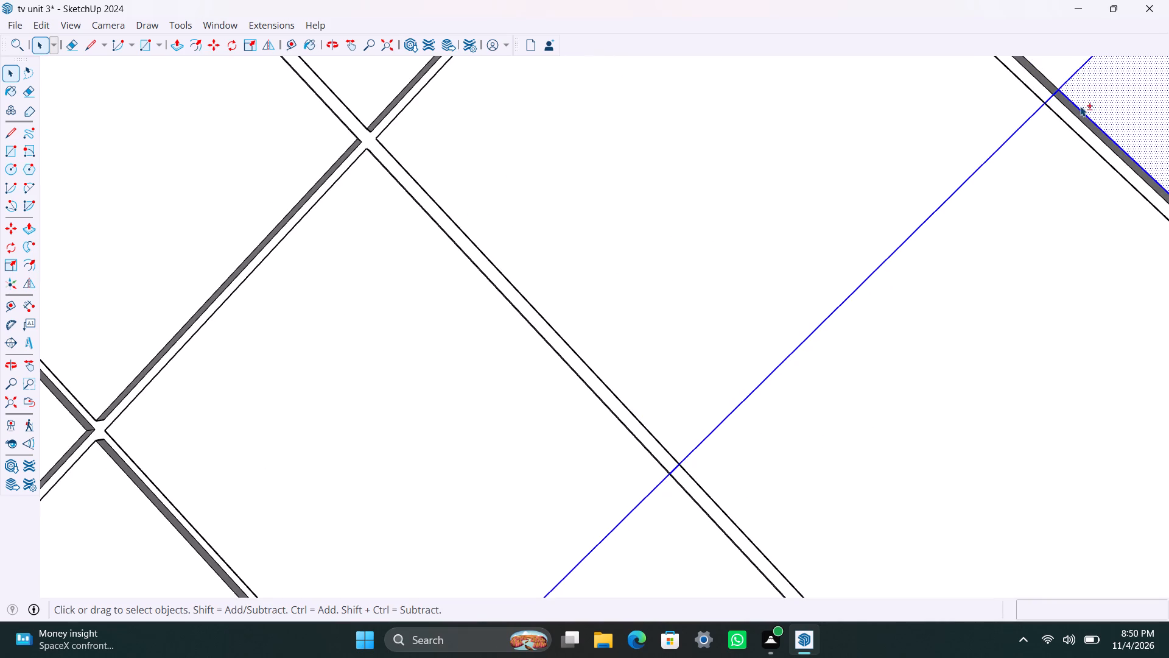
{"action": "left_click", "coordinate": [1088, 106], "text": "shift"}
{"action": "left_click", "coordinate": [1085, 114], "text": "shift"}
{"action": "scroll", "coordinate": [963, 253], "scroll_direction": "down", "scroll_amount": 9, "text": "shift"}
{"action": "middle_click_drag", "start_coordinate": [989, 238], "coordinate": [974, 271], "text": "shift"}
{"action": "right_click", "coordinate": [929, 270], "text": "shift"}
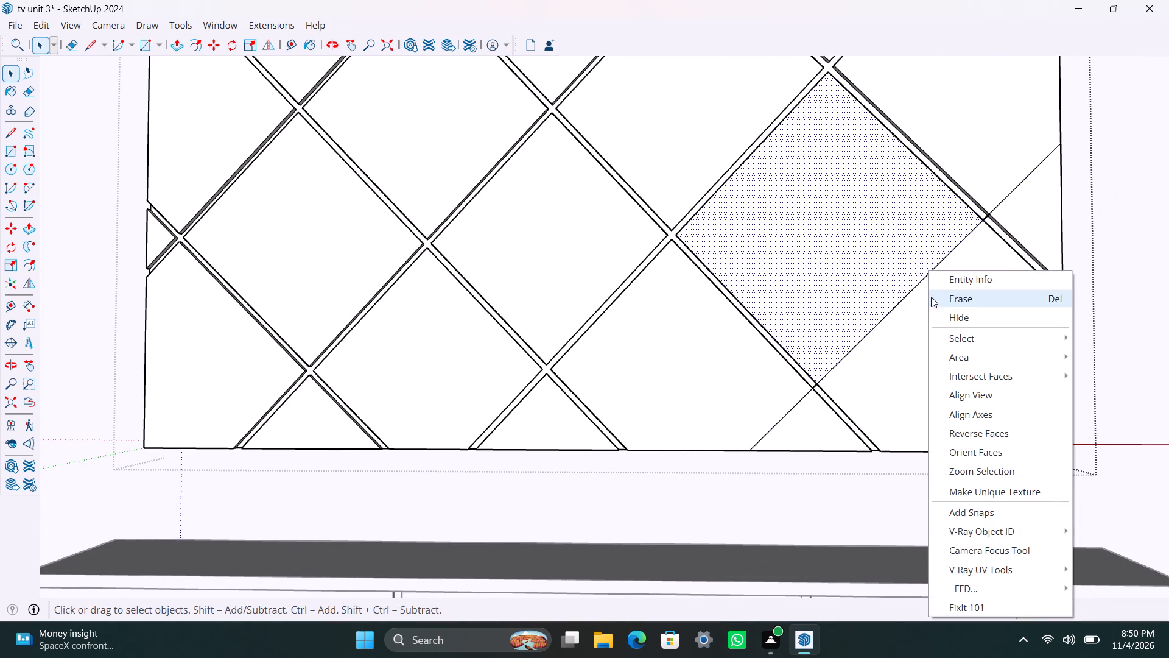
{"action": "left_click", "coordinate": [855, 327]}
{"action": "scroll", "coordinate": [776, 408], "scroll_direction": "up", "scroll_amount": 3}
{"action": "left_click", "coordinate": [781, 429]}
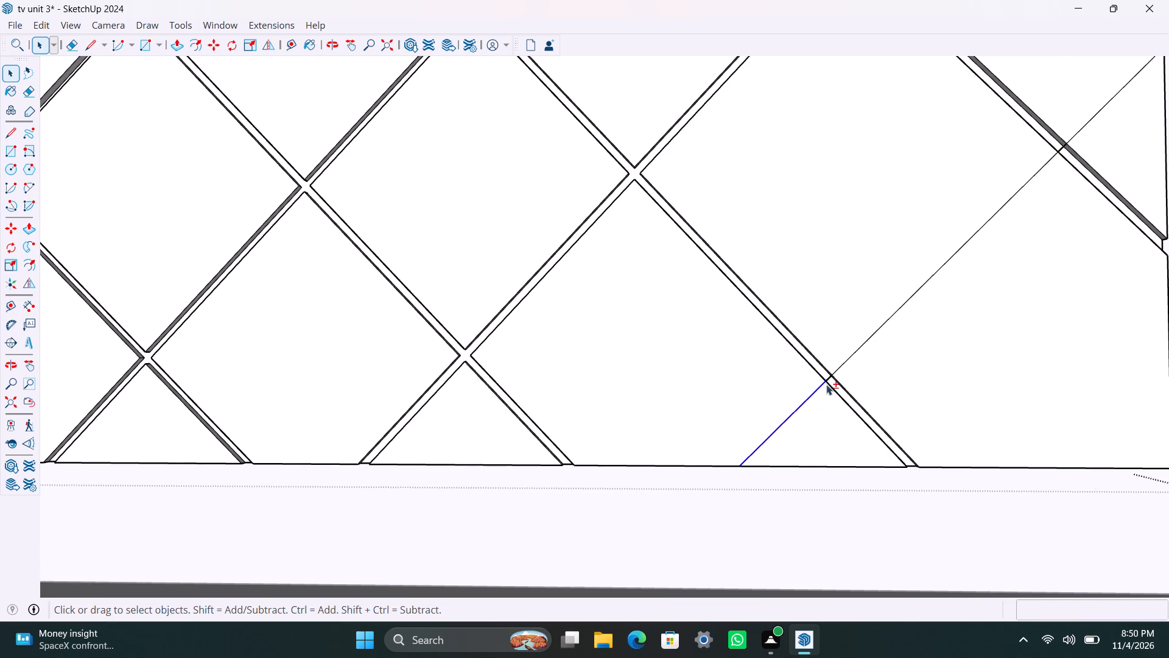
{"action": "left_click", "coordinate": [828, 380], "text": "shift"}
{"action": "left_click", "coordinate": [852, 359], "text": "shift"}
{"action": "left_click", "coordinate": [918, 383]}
Select every segment of the new lower-right diagonal line, including the short pieces inside the grooves, and weld them into one edge.
{"action": "scroll", "coordinate": [804, 425], "scroll_direction": "up", "scroll_amount": 2}
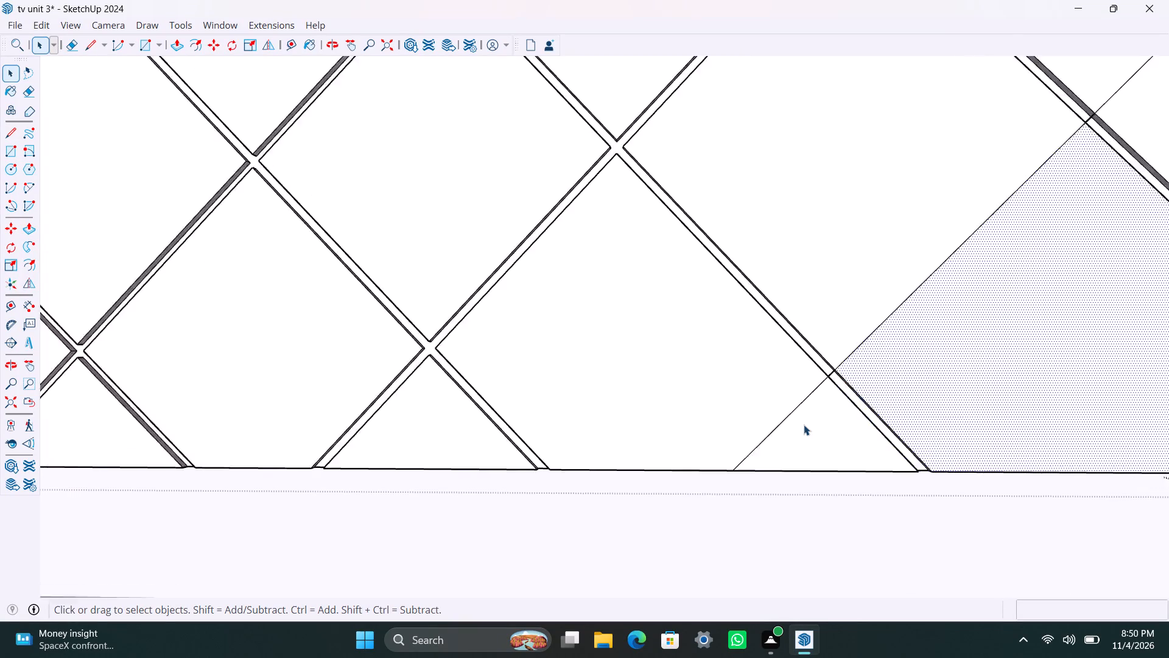
{"action": "scroll", "coordinate": [804, 425], "scroll_direction": "up", "scroll_amount": 5}
{"action": "left_click", "coordinate": [771, 420]}
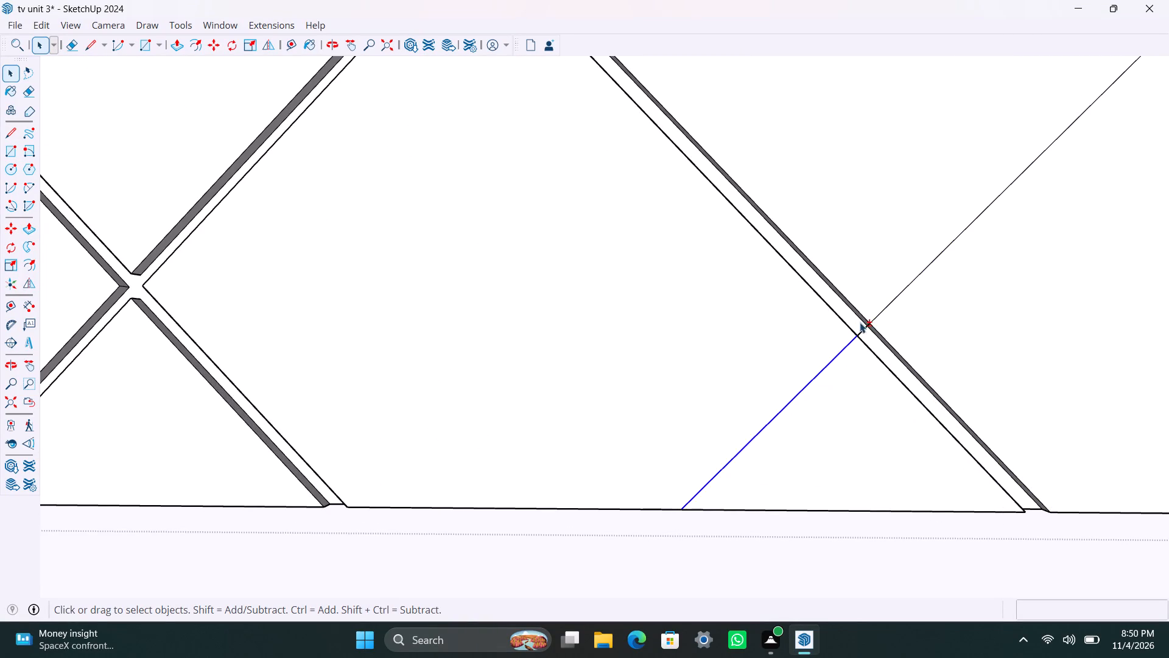
{"action": "left_click", "coordinate": [863, 331], "text": "shift"}
{"action": "left_click", "coordinate": [870, 319], "text": "shift"}
{"action": "scroll", "coordinate": [933, 334], "scroll_direction": "down", "scroll_amount": 7, "text": "shift"}
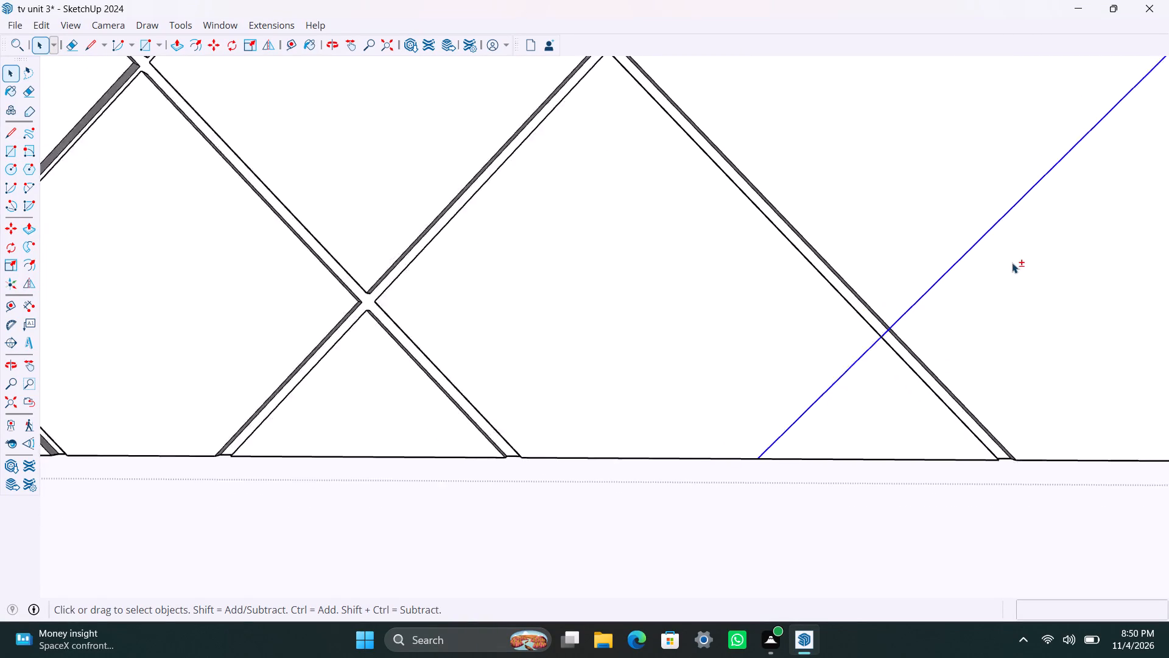
{"action": "scroll", "coordinate": [1012, 263], "scroll_direction": "down", "scroll_amount": 3, "text": "shift"}
{"action": "middle_click_drag", "start_coordinate": [1068, 213], "coordinate": [843, 395], "text": "shift"}
{"action": "scroll", "coordinate": [904, 295], "scroll_direction": "up", "scroll_amount": 8, "text": "shift"}
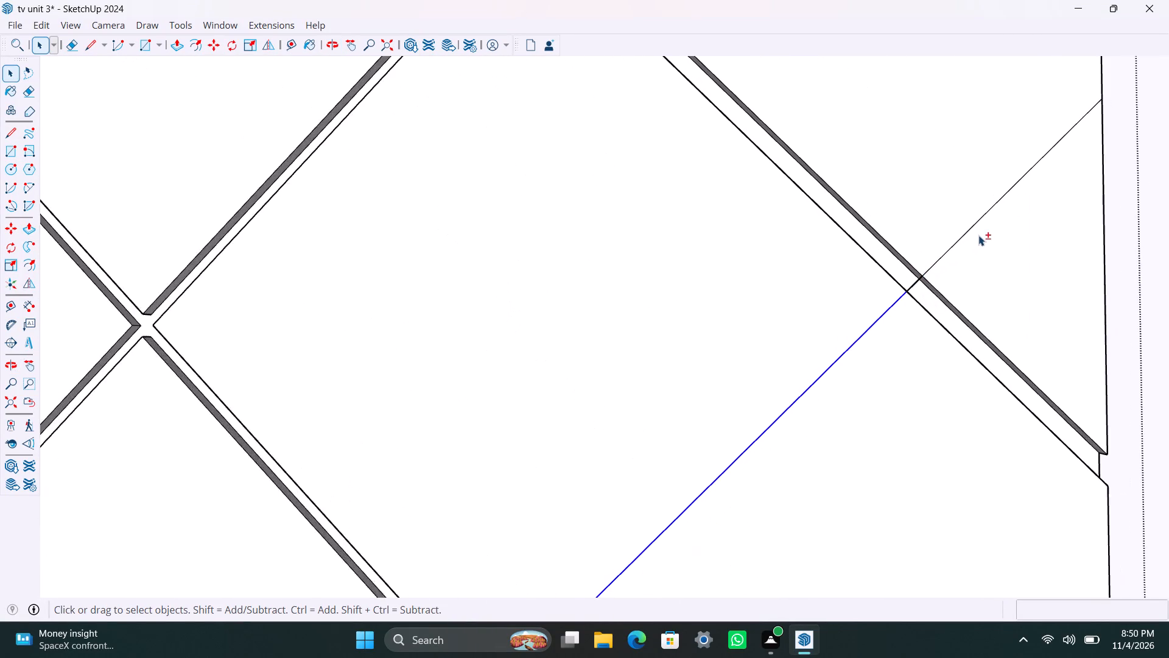
{"action": "left_click", "coordinate": [975, 222], "text": "shift"}
{"action": "left_click", "coordinate": [910, 288], "text": "shift"}
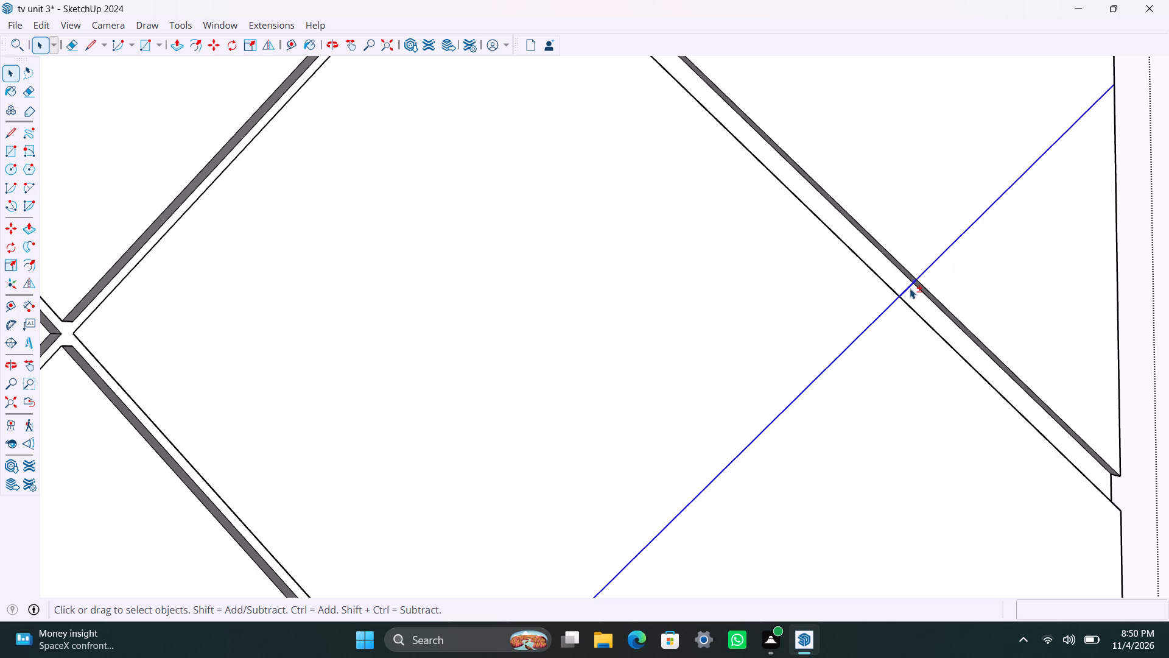
{"action": "right_click", "coordinate": [896, 297], "text": "shift"}
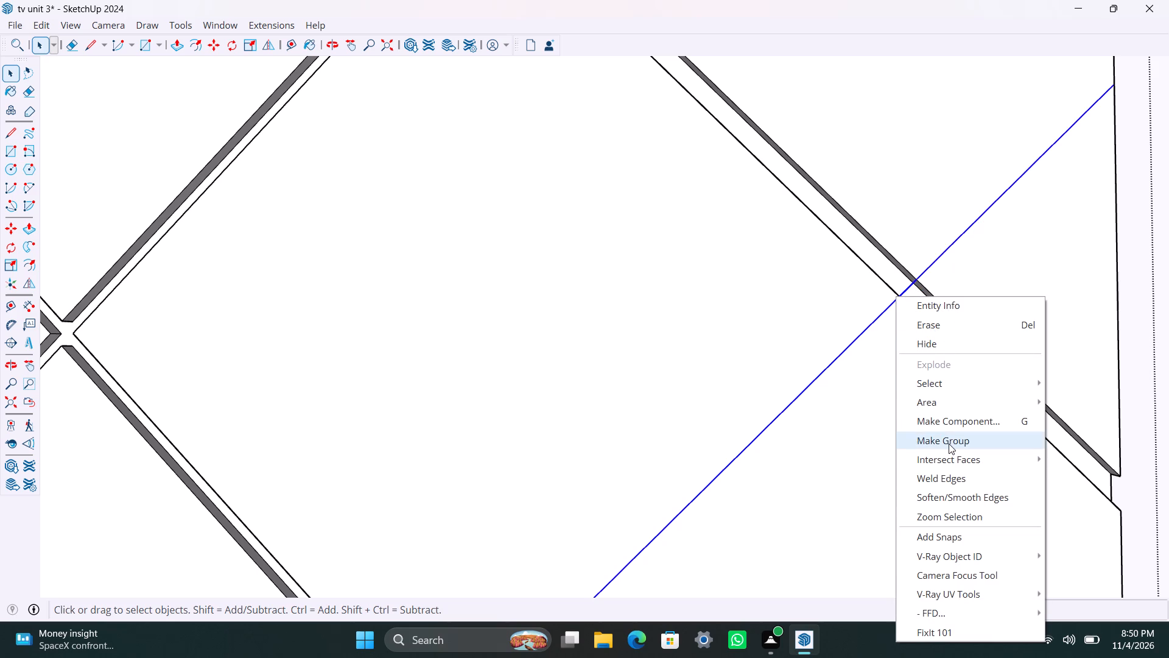
{"action": "left_click", "coordinate": [948, 473], "text": "shift"}
Copy the welded diagonal line 18 mm along the panel's bottom edge, away from the lower-right corner.
{"action": "scroll", "coordinate": [693, 469], "scroll_direction": "down", "scroll_amount": 16}
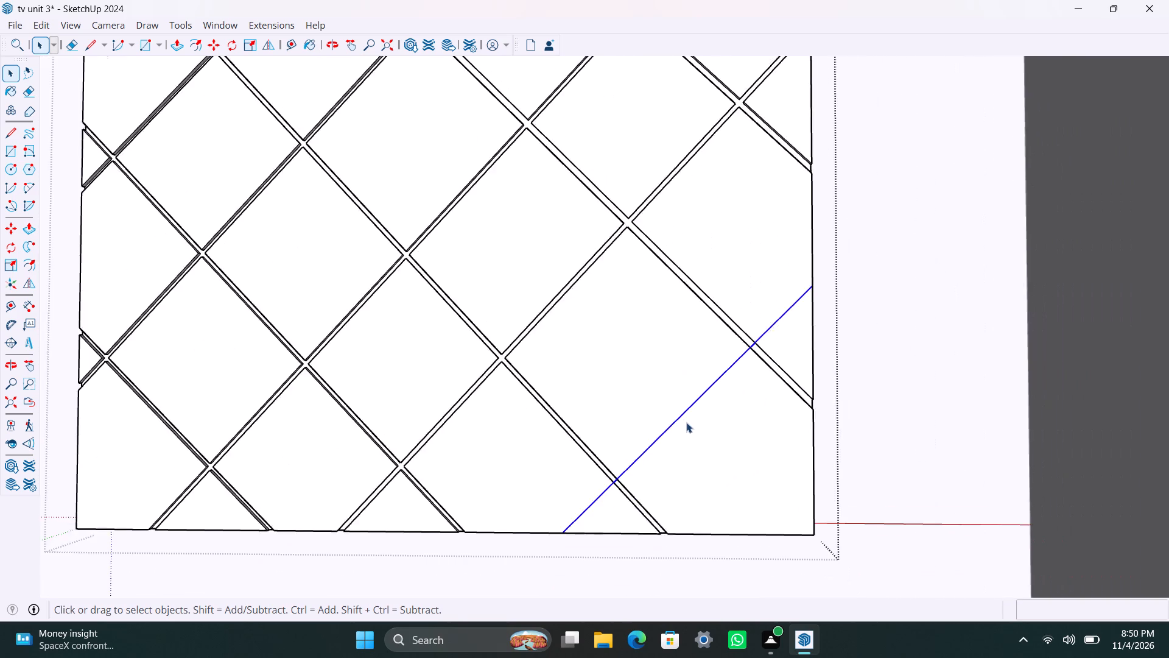
{"action": "middle_click_drag", "start_coordinate": [687, 422], "coordinate": [841, 339]}
{"action": "scroll", "coordinate": [753, 422], "scroll_direction": "up", "scroll_amount": 1}
{"action": "key", "text": "m"}
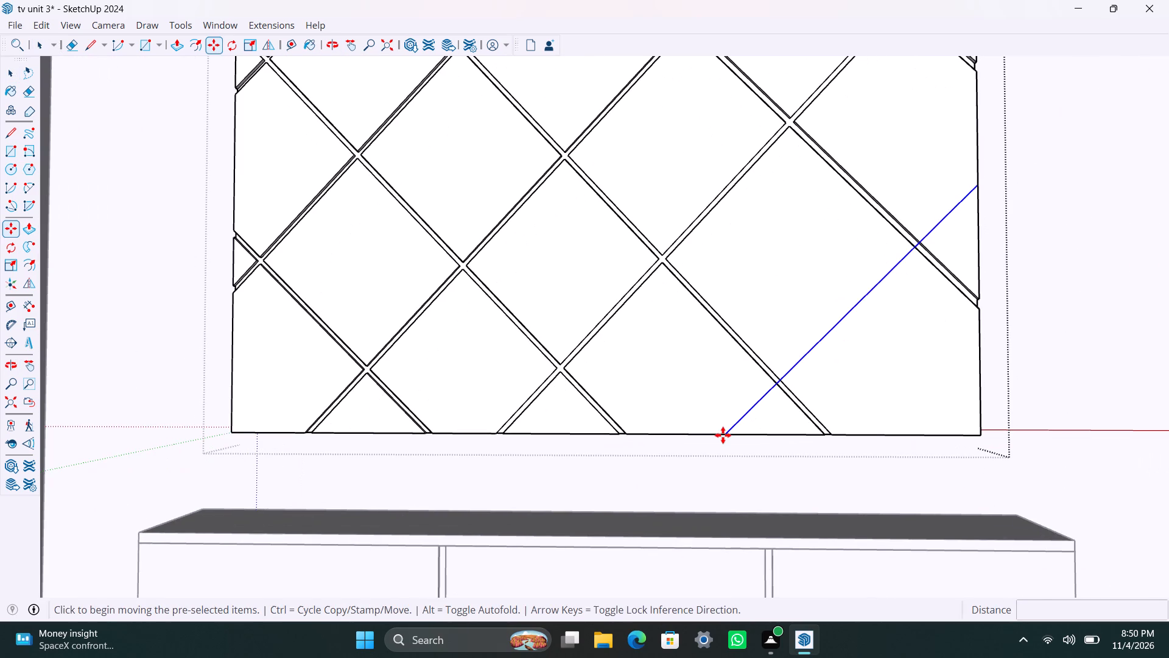
{"action": "left_click", "coordinate": [725, 435]}
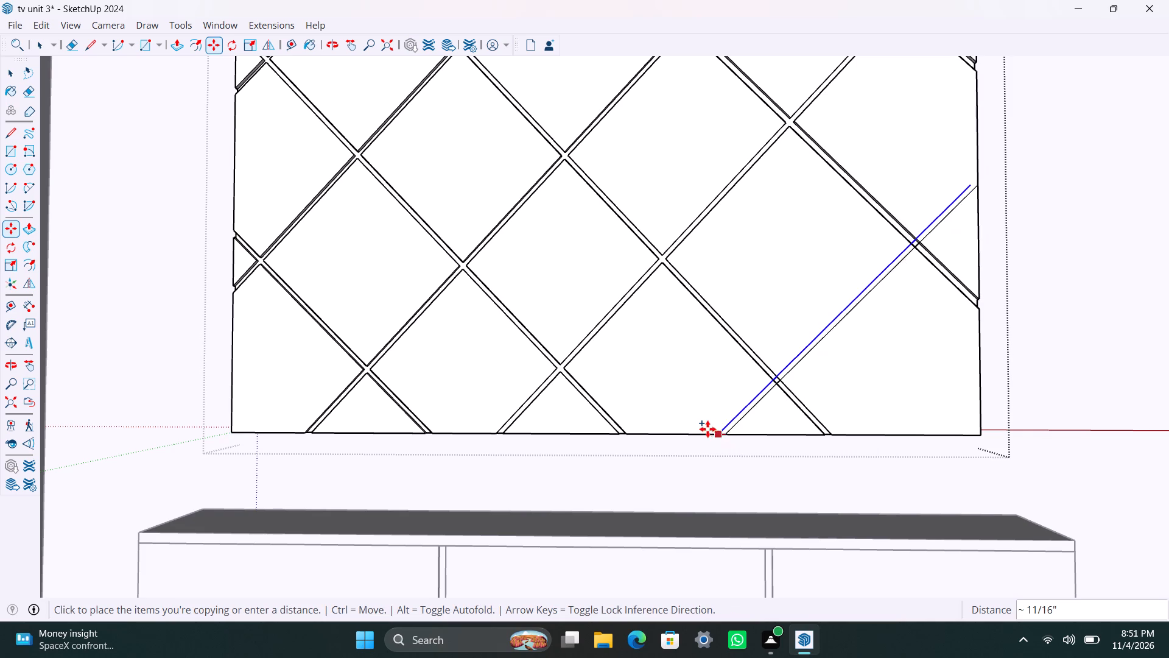
{"action": "type", "text": "18mm"}
{"action": "key", "text": "Return"}
{"action": "key", "text": "space"}
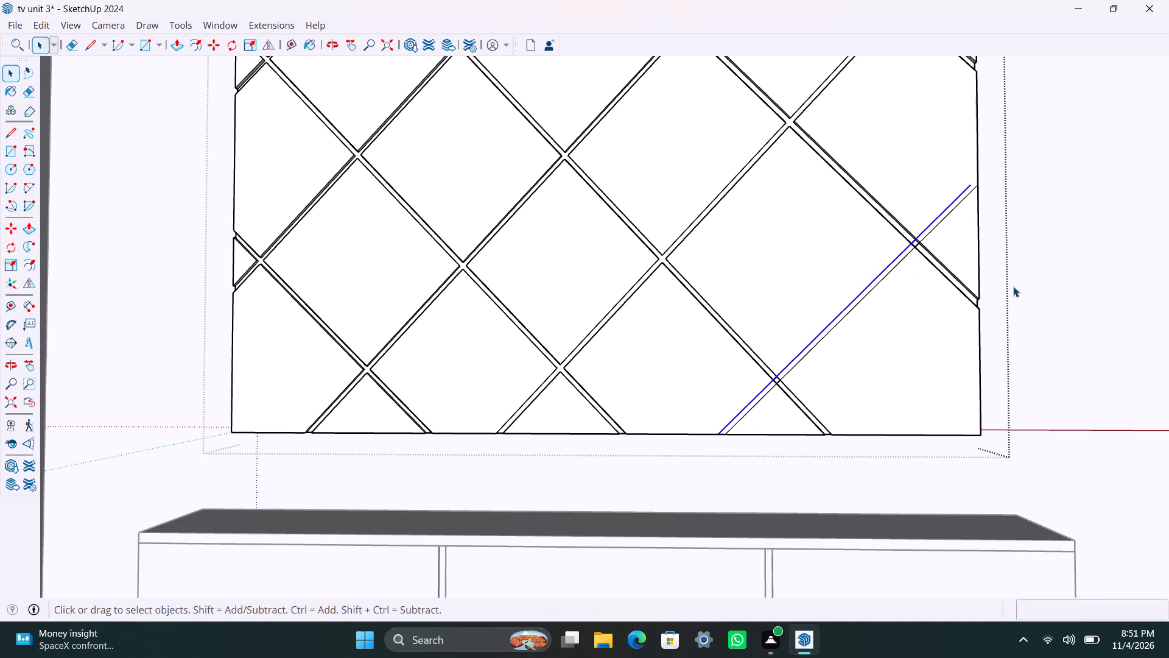
Draw a short line extending the copied diagonal's upper end to the panel's right edge.
{"action": "scroll", "coordinate": [1008, 263], "scroll_direction": "up", "scroll_amount": 2}
{"action": "middle_click_drag", "start_coordinate": [925, 200], "coordinate": [832, 325]}
{"action": "scroll", "coordinate": [850, 296], "scroll_direction": "up", "scroll_amount": 2}
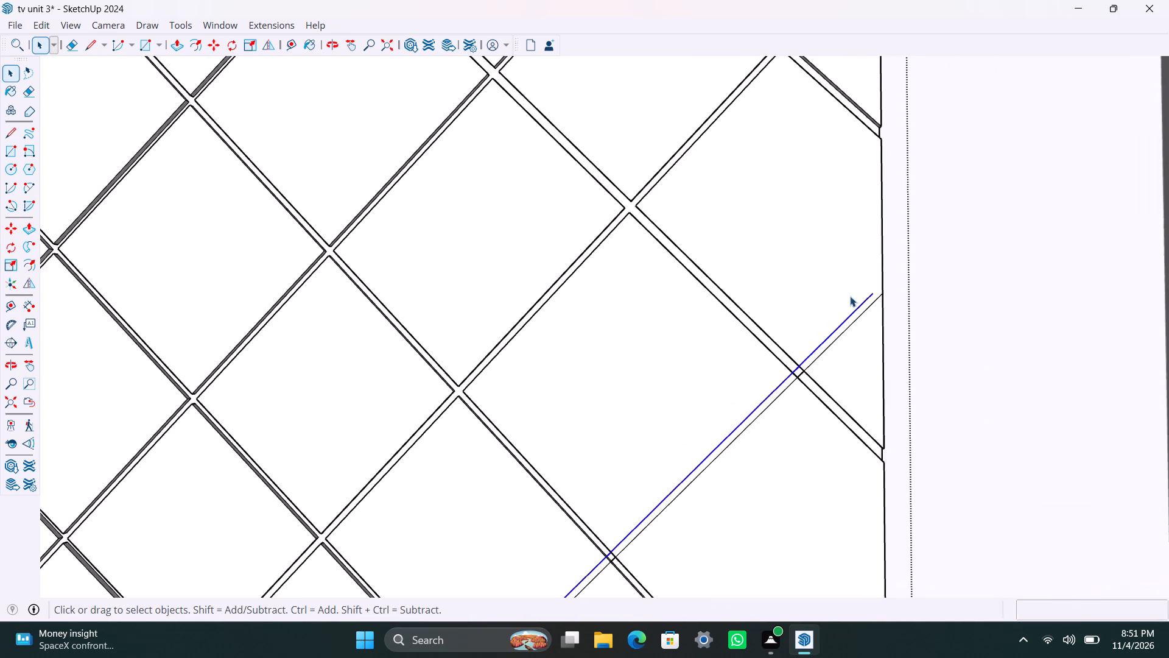
{"action": "key", "text": "l"}
{"action": "left_click", "coordinate": [876, 293]}
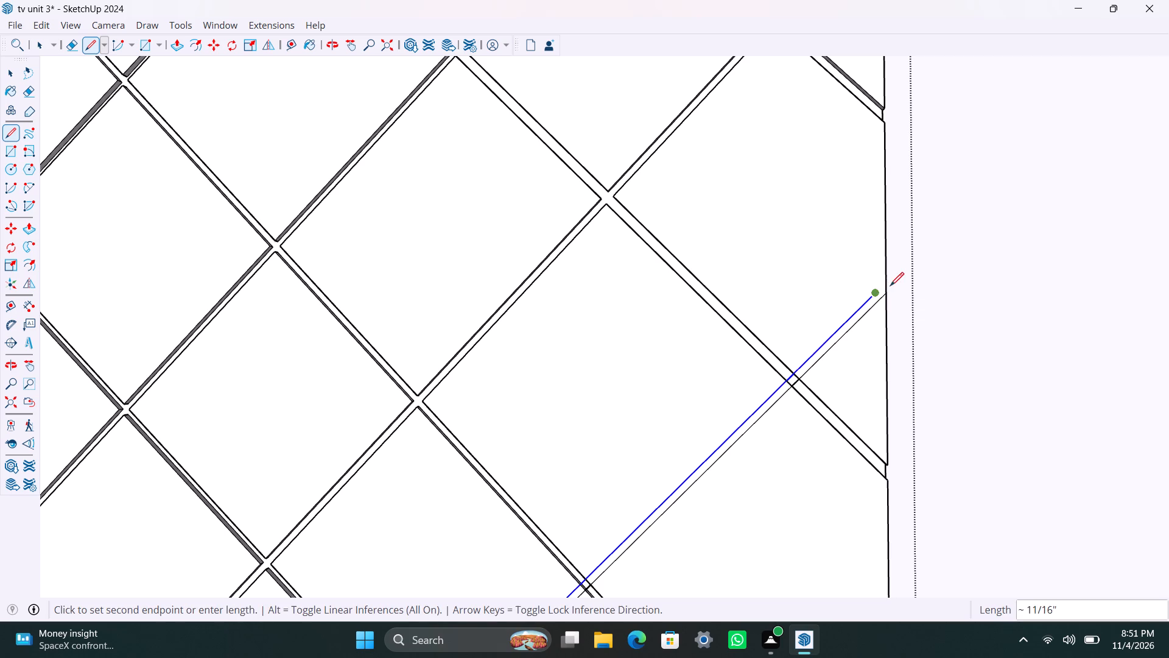
{"action": "left_click", "coordinate": [888, 277]}
{"action": "key", "text": "space"}
Push the three sections of the new lower-right diagonal strip 1/2" into the panel, matching the existing grooves.
{"action": "scroll", "coordinate": [848, 319], "scroll_direction": "down", "scroll_amount": 11}
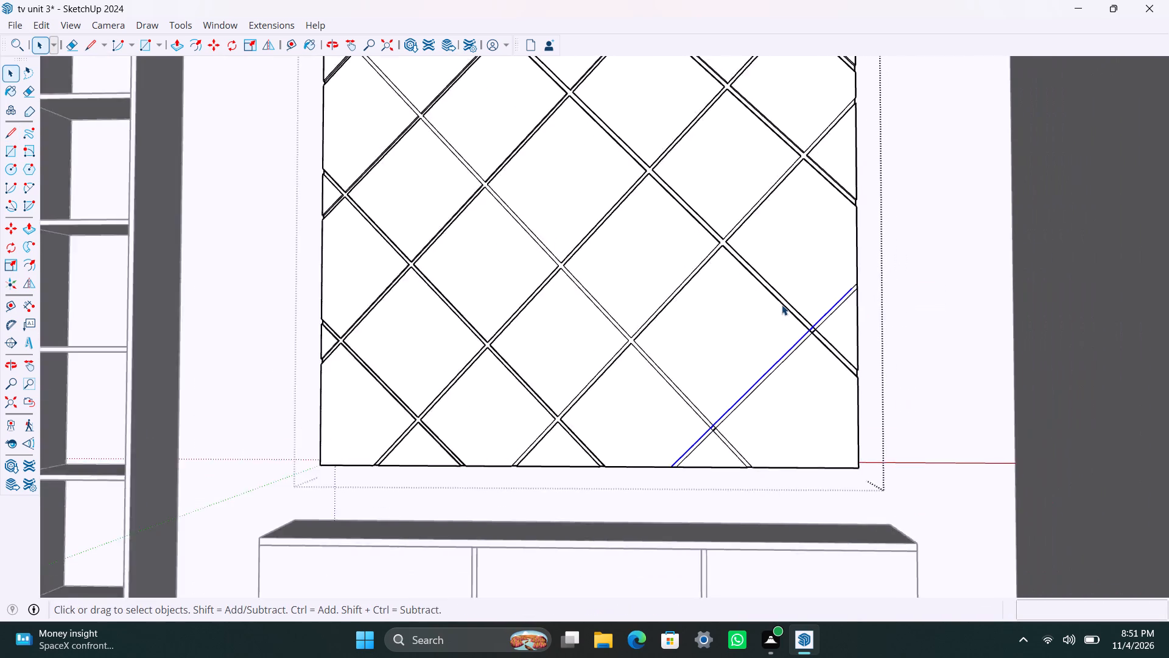
{"action": "scroll", "coordinate": [782, 305], "scroll_direction": "down", "scroll_amount": 2}
{"action": "middle_click_drag", "start_coordinate": [753, 343], "coordinate": [821, 241], "text": "shift"}
{"action": "scroll", "coordinate": [809, 239], "scroll_direction": "down", "scroll_amount": 5}
{"action": "middle_click_drag", "start_coordinate": [808, 239], "coordinate": [809, 371], "text": "shift"}
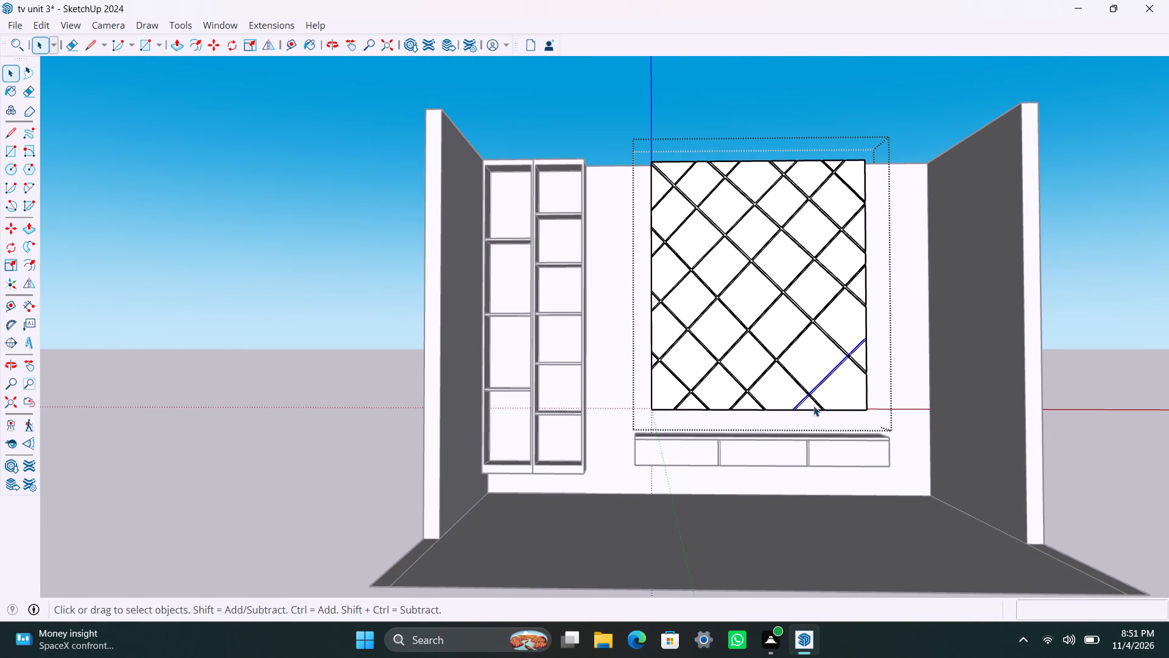
{"action": "scroll", "coordinate": [800, 407], "scroll_direction": "up", "scroll_amount": 10}
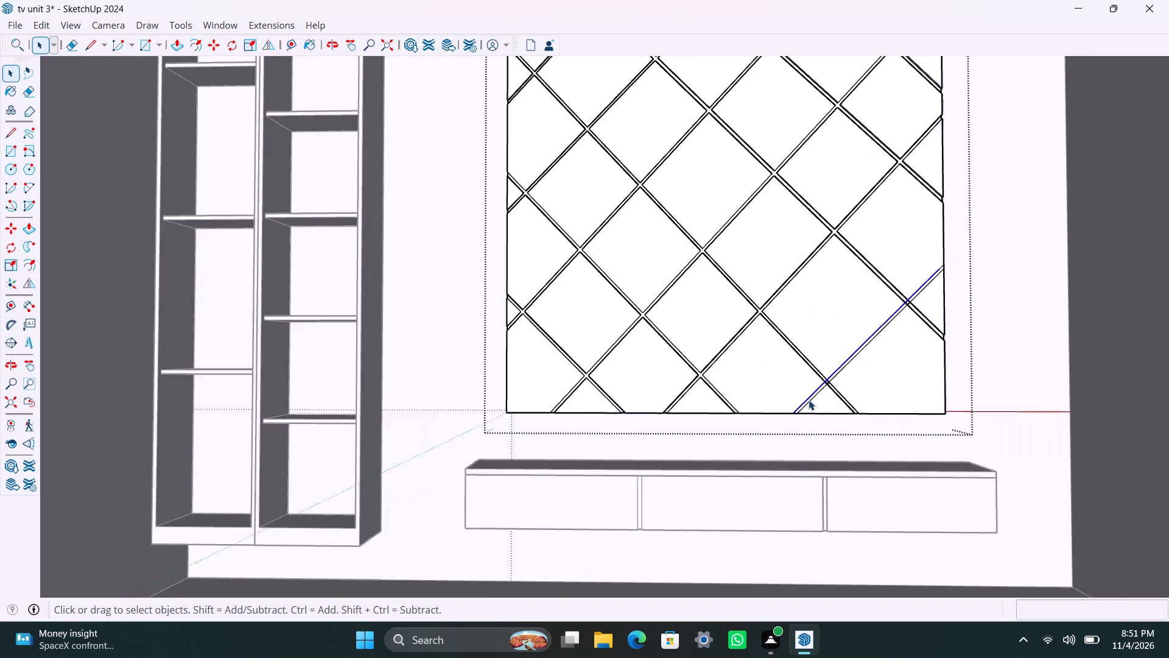
{"action": "scroll", "coordinate": [809, 400], "scroll_direction": "up", "scroll_amount": 8}
{"action": "left_click", "coordinate": [812, 397]}
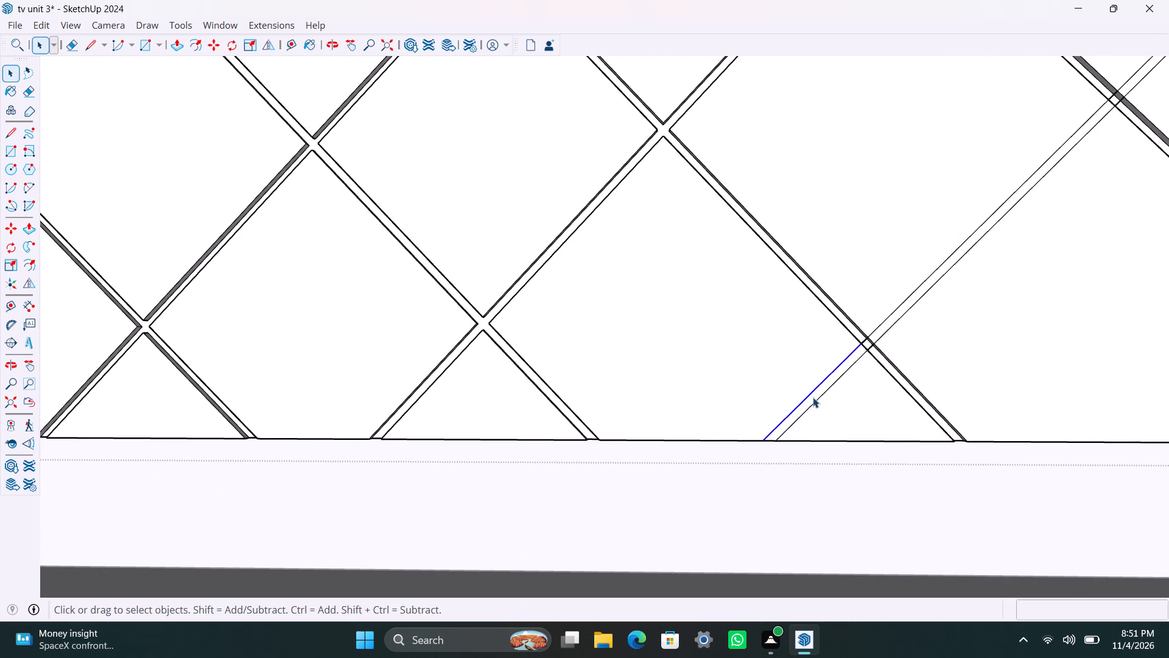
{"action": "left_click", "coordinate": [813, 397]}
{"action": "scroll", "coordinate": [813, 397], "scroll_direction": "up", "scroll_amount": 3}
{"action": "key", "text": "p"}
{"action": "double_click", "coordinate": [813, 397]}
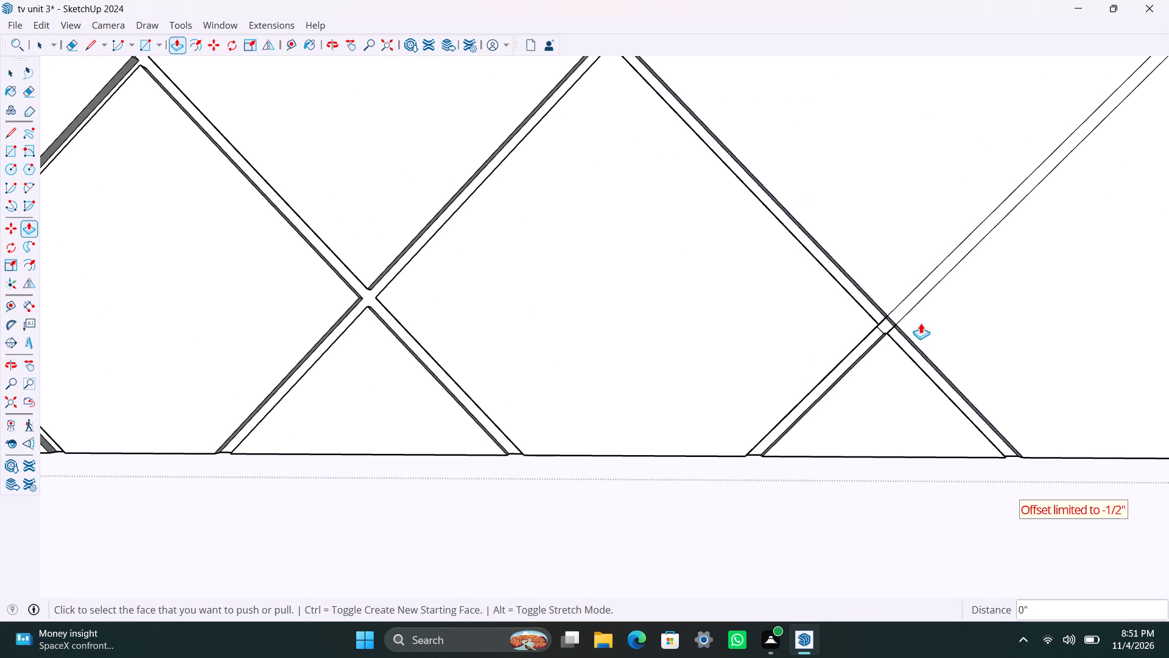
{"action": "double_click", "coordinate": [916, 299]}
{"action": "scroll", "coordinate": [861, 346], "scroll_direction": "down", "scroll_amount": 8}
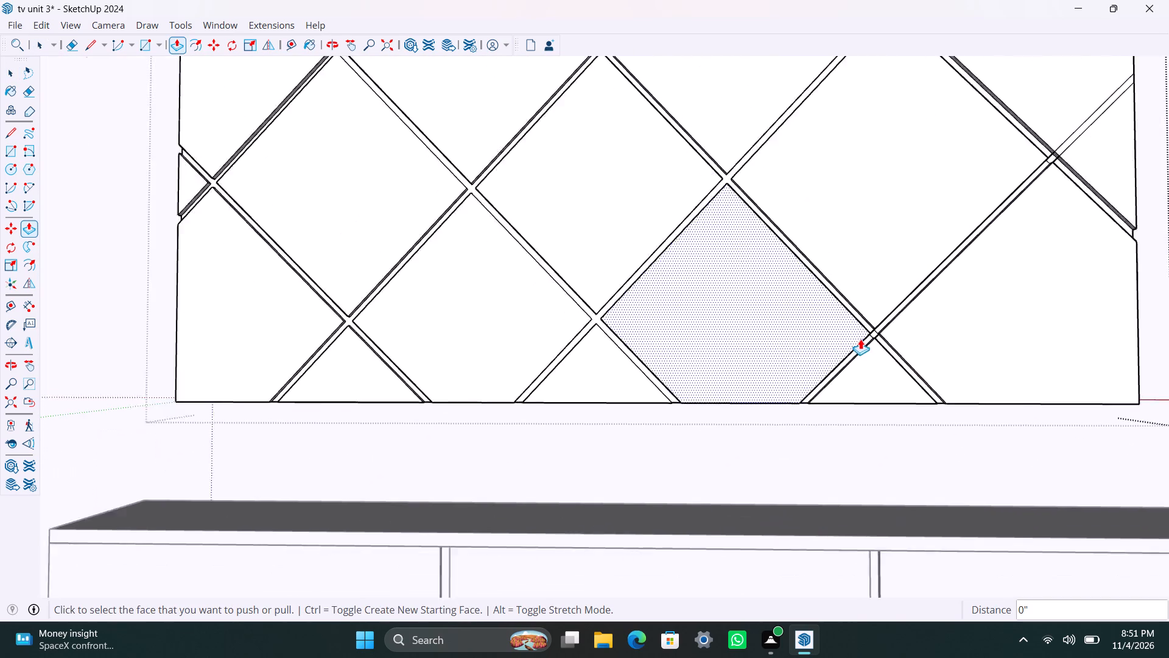
{"action": "middle_click_drag", "start_coordinate": [921, 324], "coordinate": [841, 450], "text": "shift"}
{"action": "scroll", "coordinate": [929, 330], "scroll_direction": "up", "scroll_amount": 10}
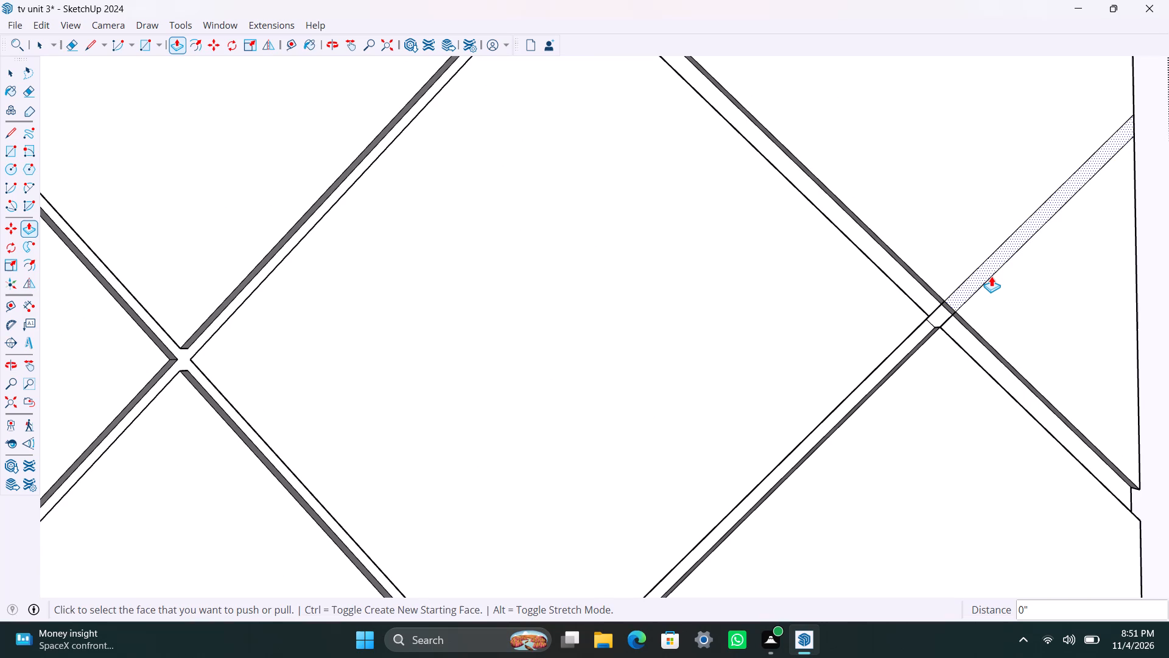
{"action": "double_click", "coordinate": [991, 276]}
{"action": "key", "text": "space"}
Delete the four leftover edges at the new groove's upper crossing, near the panel's right edge.
{"action": "scroll", "coordinate": [952, 332], "scroll_direction": "up", "scroll_amount": 6}
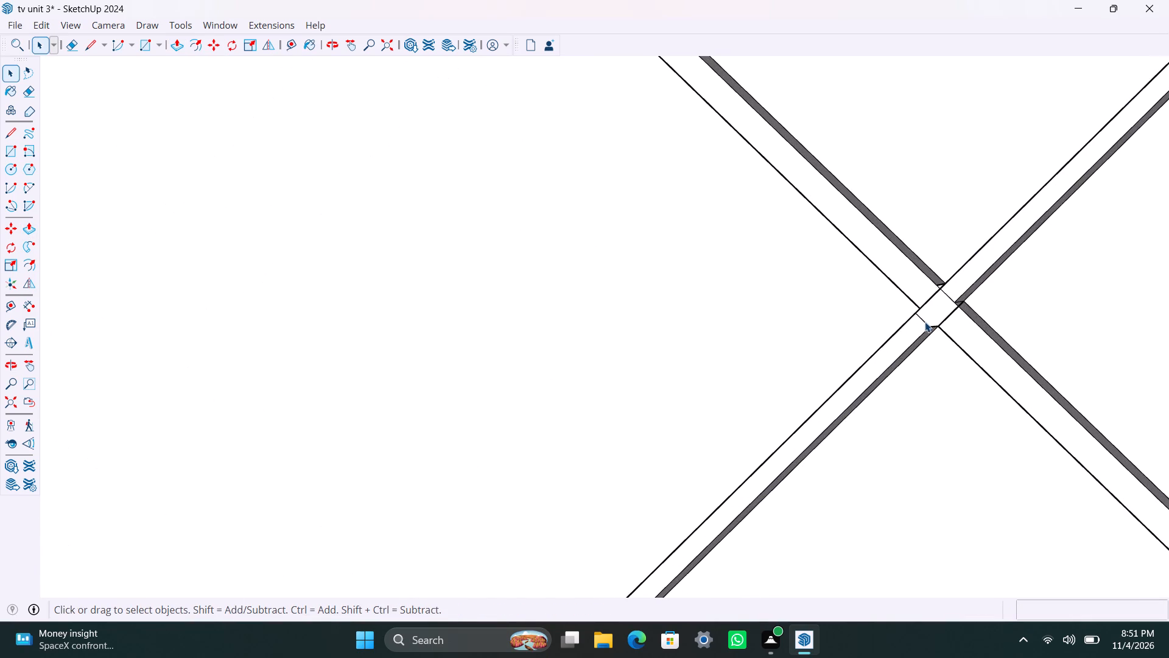
{"action": "left_click", "coordinate": [925, 322]}
{"action": "key", "text": "Delete"}
{"action": "left_click", "coordinate": [932, 295]}
{"action": "key", "text": "Delete"}
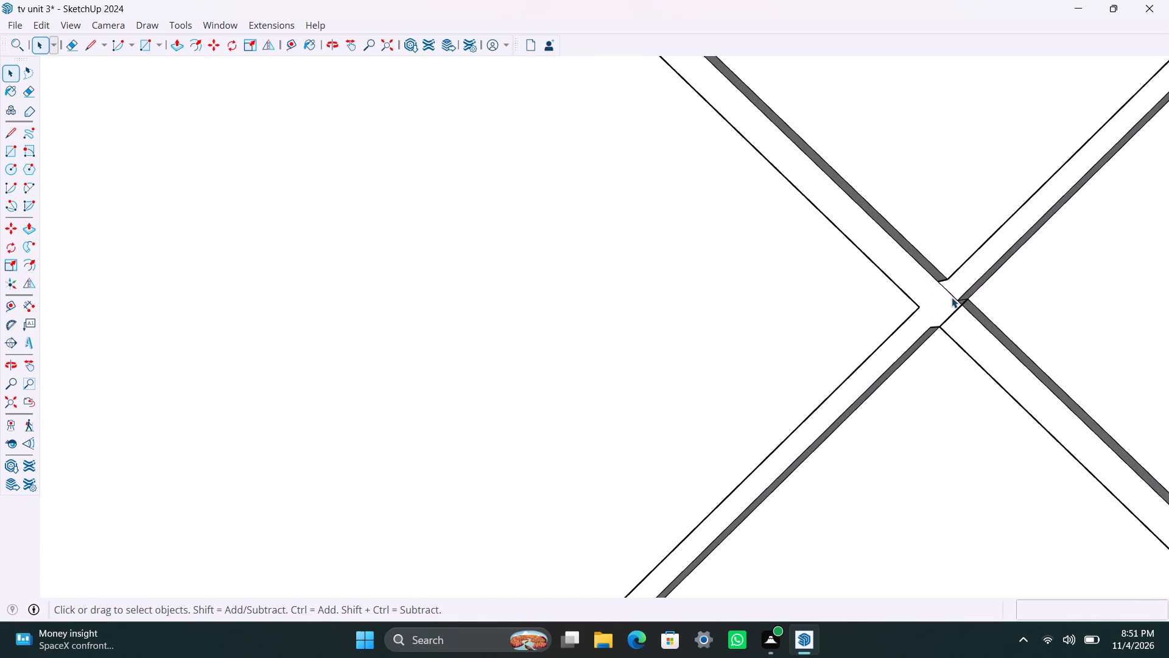
{"action": "left_click", "coordinate": [952, 296]}
{"action": "key", "text": "Delete"}
{"action": "left_click", "coordinate": [957, 313]}
{"action": "key", "text": "Delete"}
Delete the four leftover edges at the new groove's lower crossing, near the panel's bottom edge.
{"action": "scroll", "coordinate": [871, 392], "scroll_direction": "down", "scroll_amount": 6}
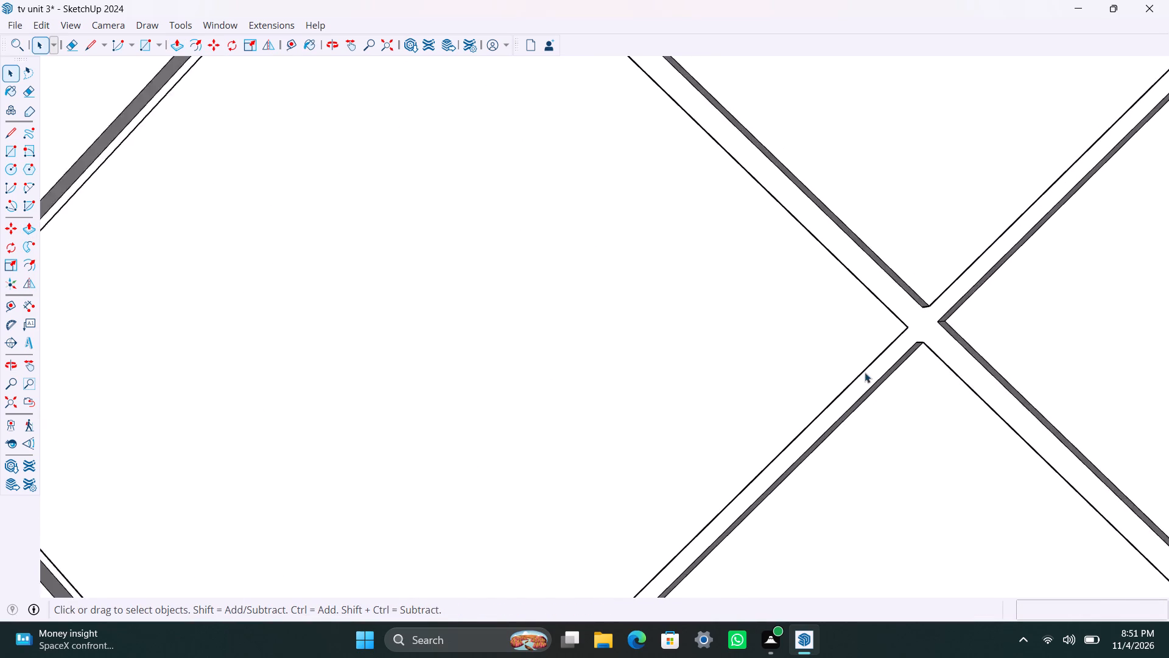
{"action": "scroll", "coordinate": [865, 372], "scroll_direction": "down", "scroll_amount": 10}
{"action": "middle_click_drag", "start_coordinate": [795, 447], "coordinate": [936, 235]}
{"action": "scroll", "coordinate": [851, 327], "scroll_direction": "up", "scroll_amount": 5}
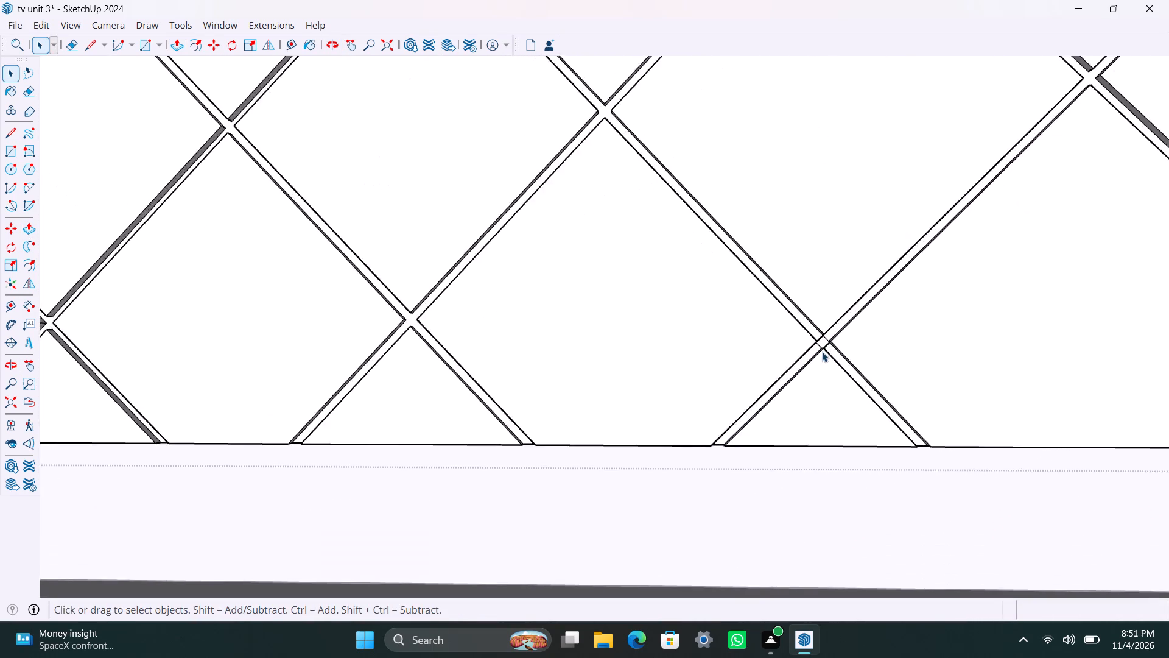
{"action": "scroll", "coordinate": [822, 352], "scroll_direction": "up", "scroll_amount": 9}
{"action": "left_click", "coordinate": [812, 335]}
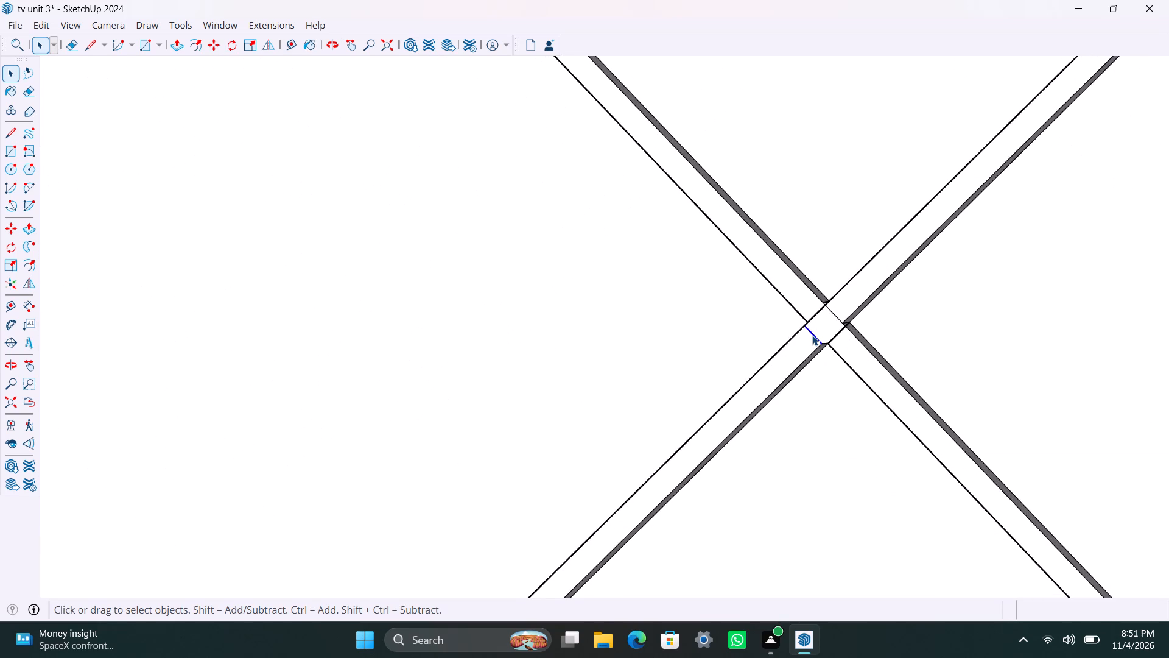
{"action": "key", "text": "Delete"}
{"action": "left_click", "coordinate": [816, 308]}
{"action": "left_click", "coordinate": [816, 313]}
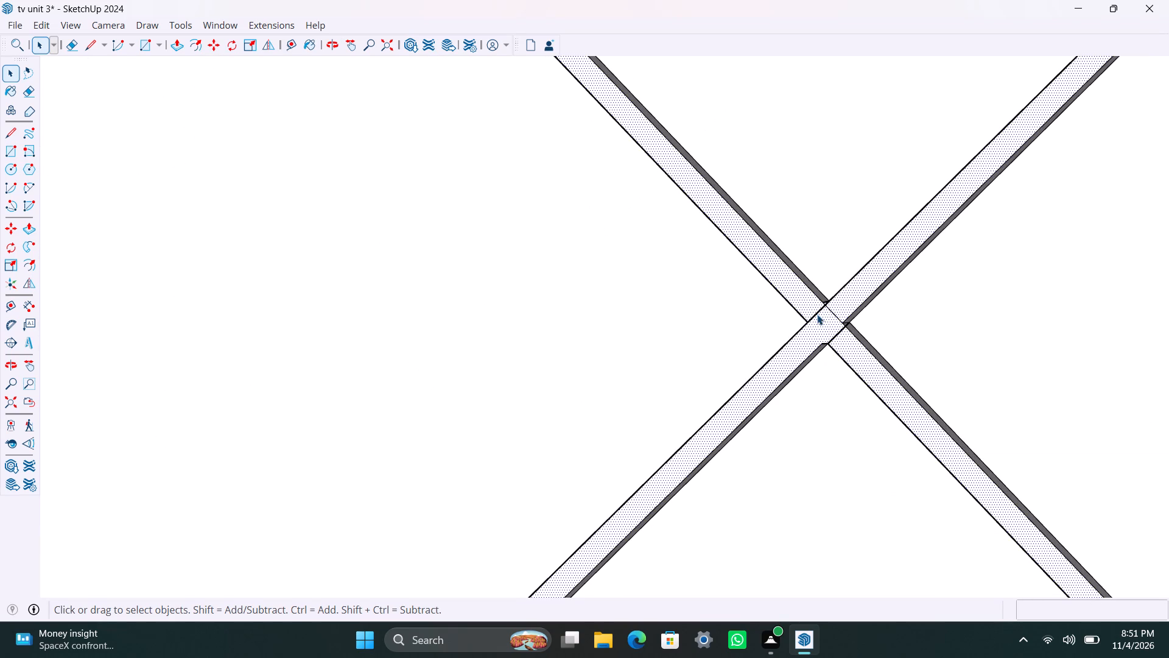
{"action": "key", "text": "Delete"}
{"action": "left_click", "coordinate": [831, 311]}
{"action": "key", "text": "Delete"}
{"action": "left_click", "coordinate": [839, 330]}
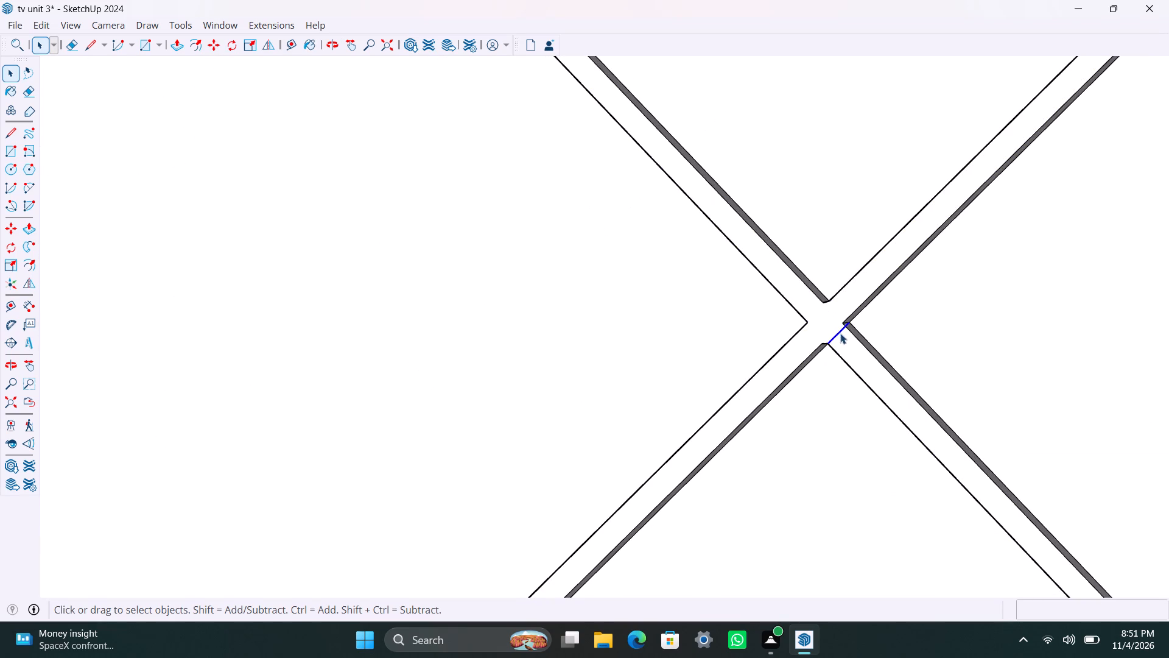
{"action": "key", "text": "Delete"}
Save the model with the lower-right groove's crossings cleaned up.
{"action": "scroll", "coordinate": [776, 379], "scroll_direction": "down", "scroll_amount": 16}
{"action": "key", "text": "ctrl+s"}
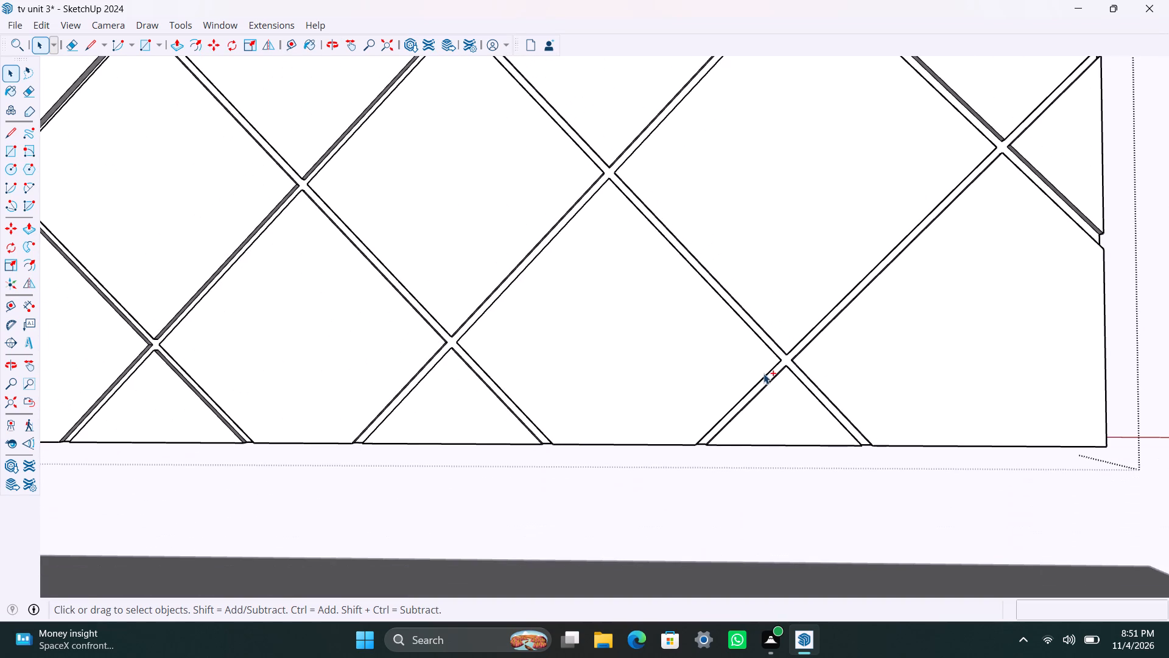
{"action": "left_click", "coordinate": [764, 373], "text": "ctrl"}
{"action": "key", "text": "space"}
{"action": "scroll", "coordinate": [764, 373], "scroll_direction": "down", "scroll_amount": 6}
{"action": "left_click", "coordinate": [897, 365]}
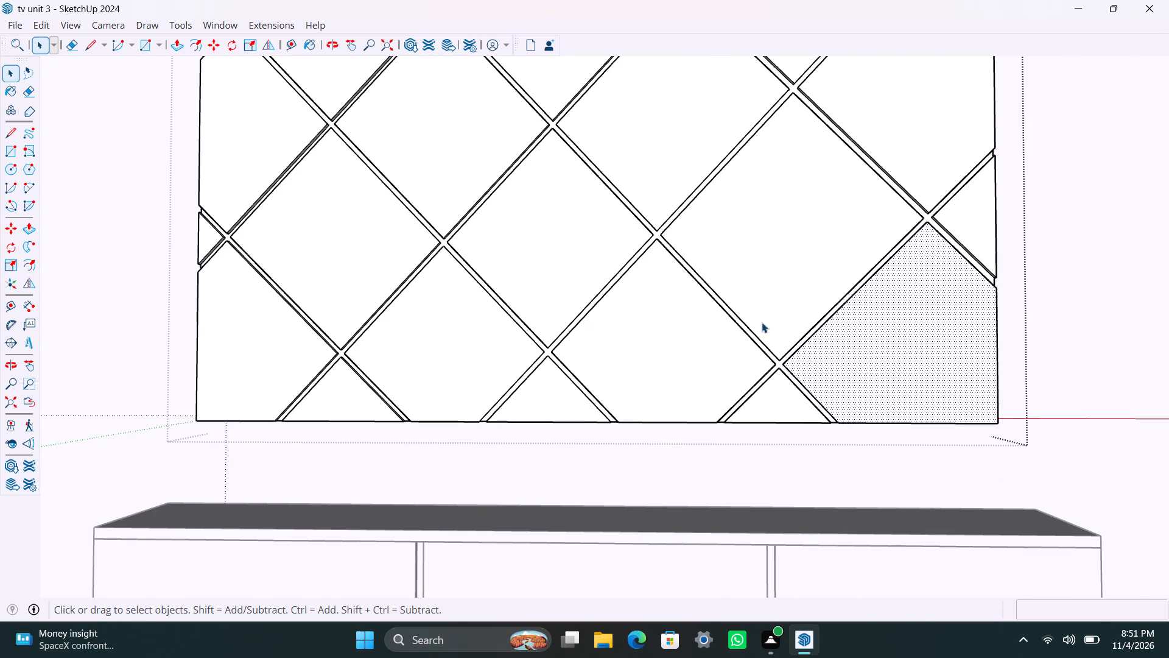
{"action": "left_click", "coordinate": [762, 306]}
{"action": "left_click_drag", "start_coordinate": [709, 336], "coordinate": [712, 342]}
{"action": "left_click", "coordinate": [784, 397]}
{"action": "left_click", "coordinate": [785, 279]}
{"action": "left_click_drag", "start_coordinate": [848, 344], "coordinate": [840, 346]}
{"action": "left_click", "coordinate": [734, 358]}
Exit editing of the grooved wall panel and save the model.
{"action": "scroll", "coordinate": [588, 233], "scroll_direction": "down", "scroll_amount": 11}
{"action": "middle_click_drag", "start_coordinate": [633, 275], "coordinate": [736, 420]}
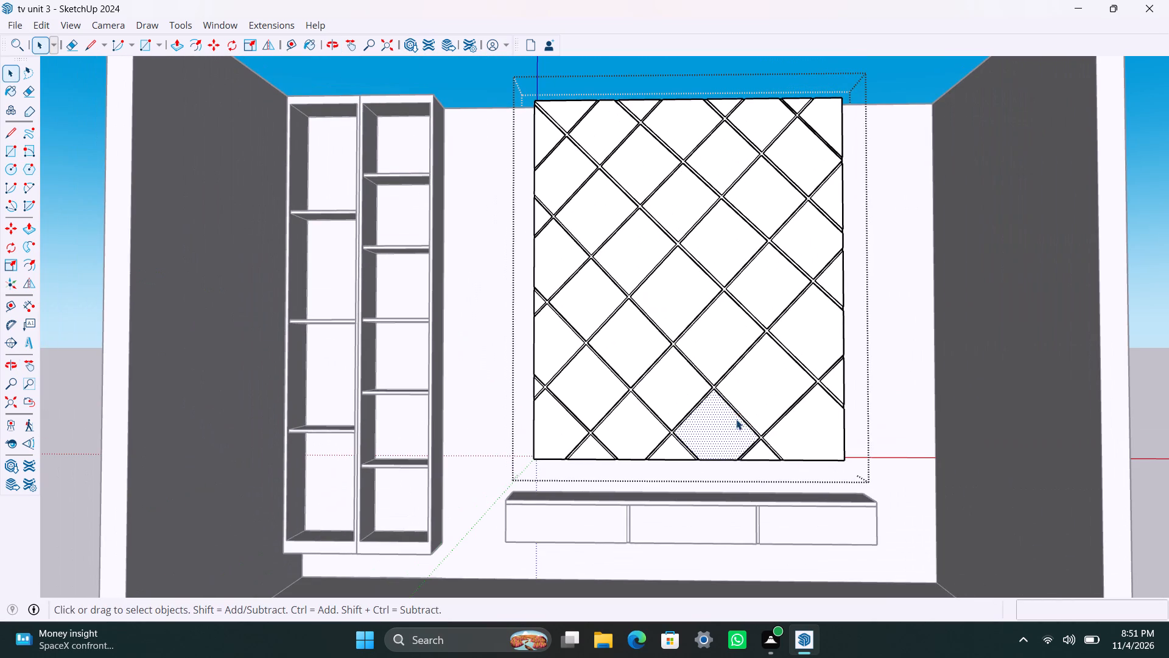
{"action": "left_click", "coordinate": [904, 316]}
{"action": "scroll", "coordinate": [510, 311], "scroll_direction": "down", "scroll_amount": 2}
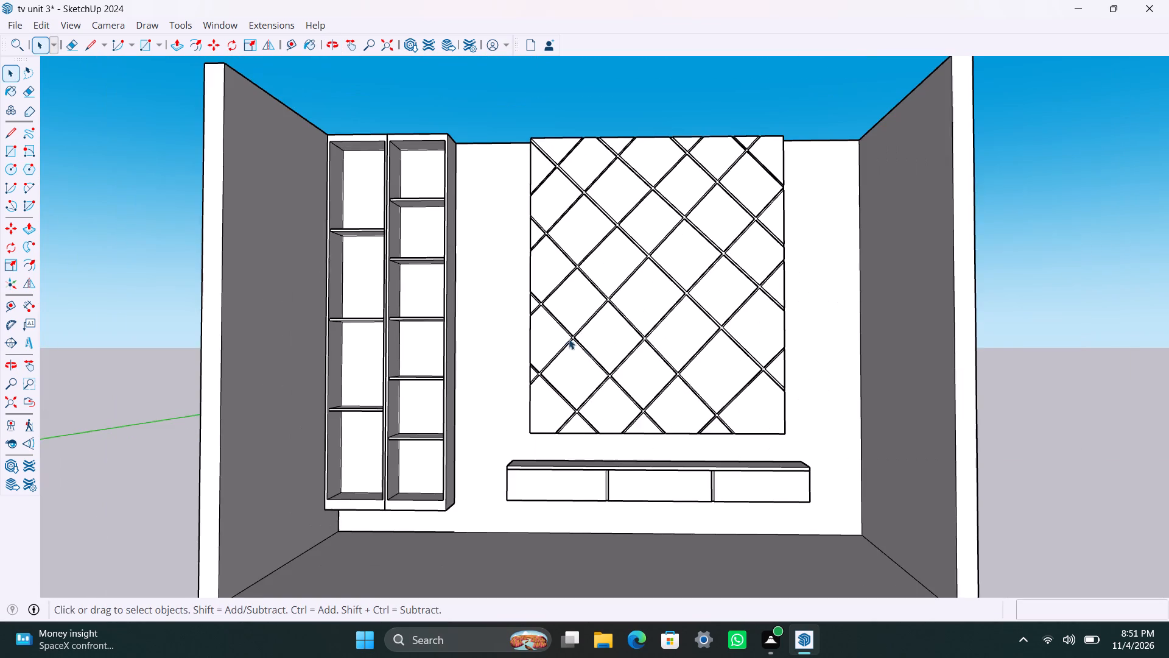
{"action": "middle_click_drag", "start_coordinate": [598, 348], "coordinate": [641, 400], "text": "shift"}
{"action": "key", "text": "ctrl+s"}
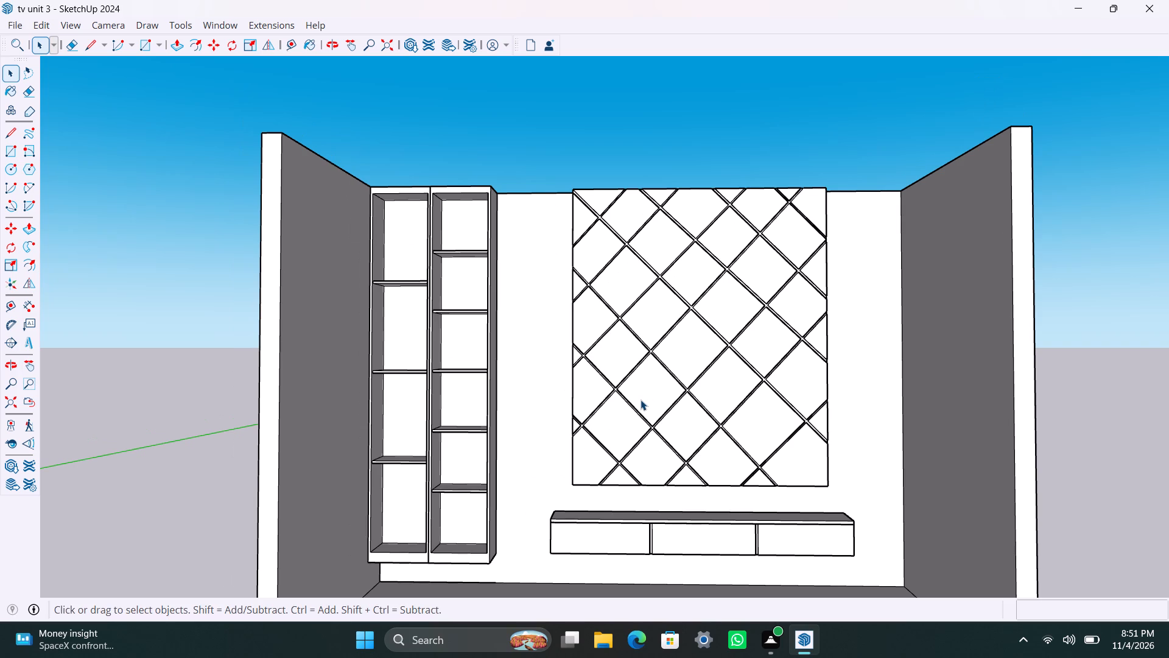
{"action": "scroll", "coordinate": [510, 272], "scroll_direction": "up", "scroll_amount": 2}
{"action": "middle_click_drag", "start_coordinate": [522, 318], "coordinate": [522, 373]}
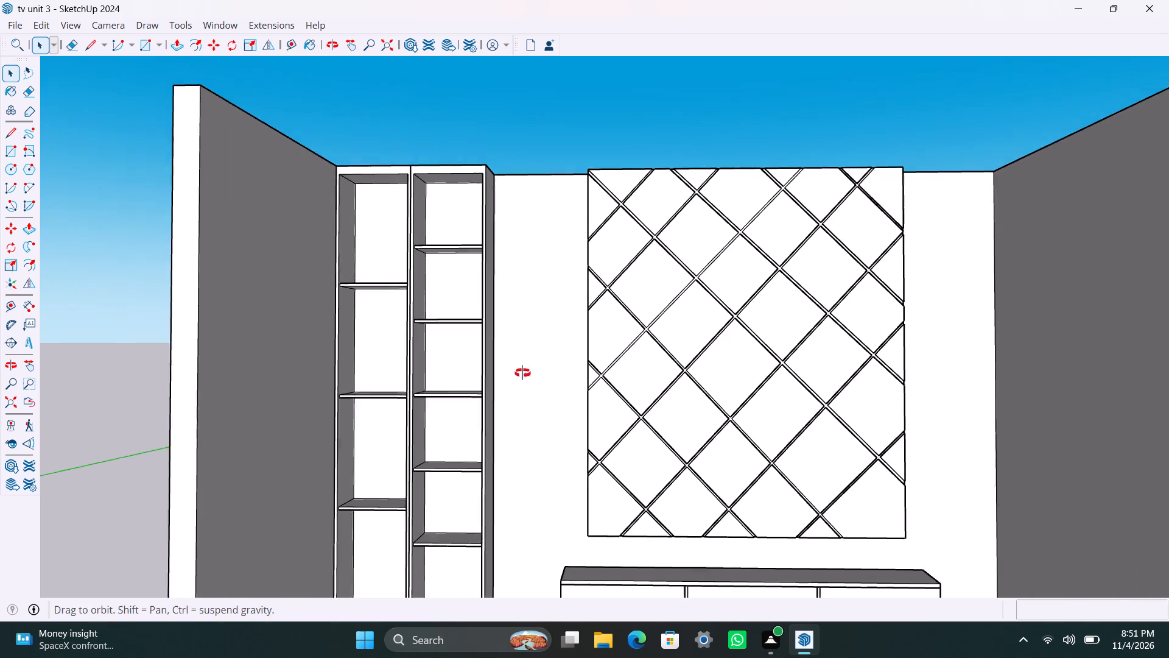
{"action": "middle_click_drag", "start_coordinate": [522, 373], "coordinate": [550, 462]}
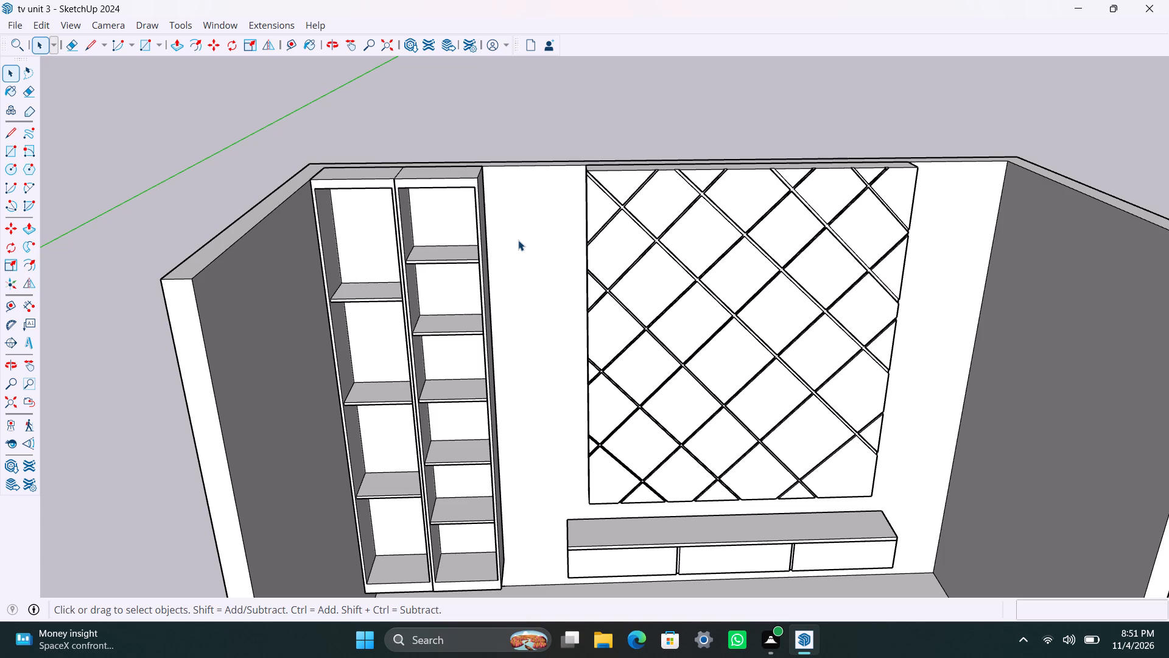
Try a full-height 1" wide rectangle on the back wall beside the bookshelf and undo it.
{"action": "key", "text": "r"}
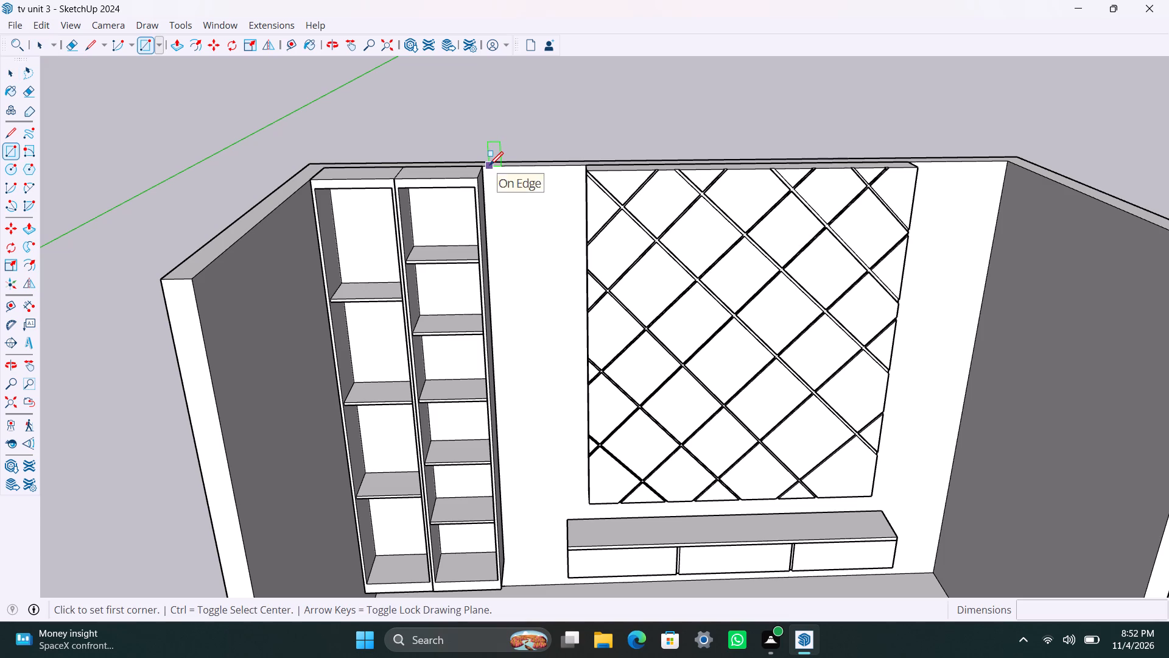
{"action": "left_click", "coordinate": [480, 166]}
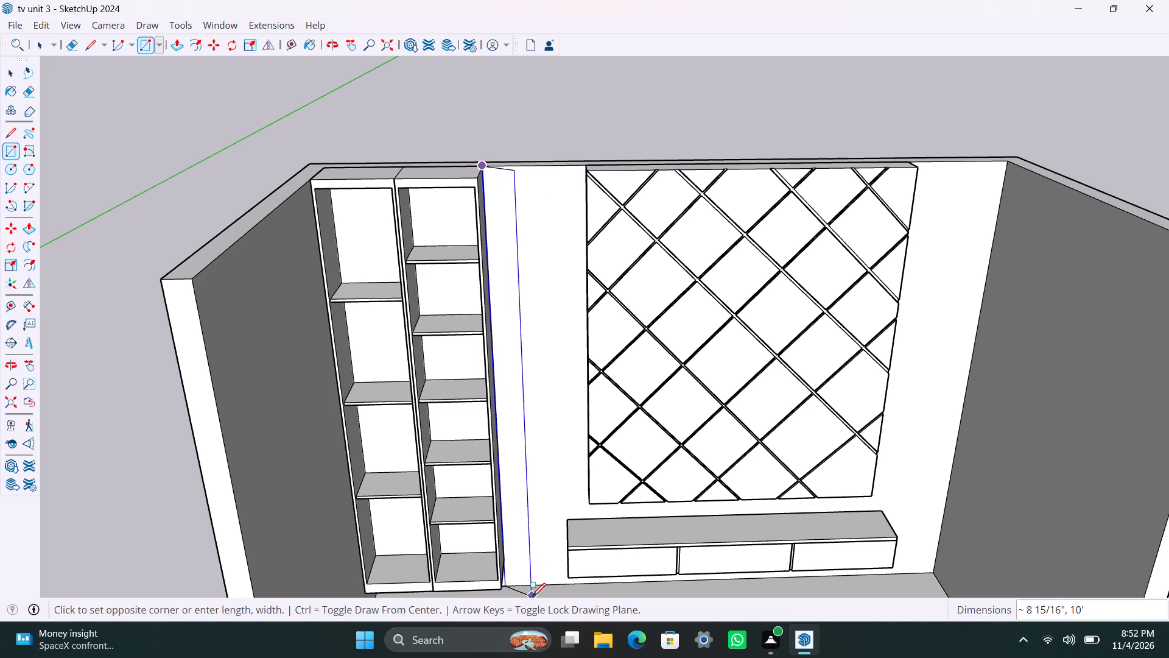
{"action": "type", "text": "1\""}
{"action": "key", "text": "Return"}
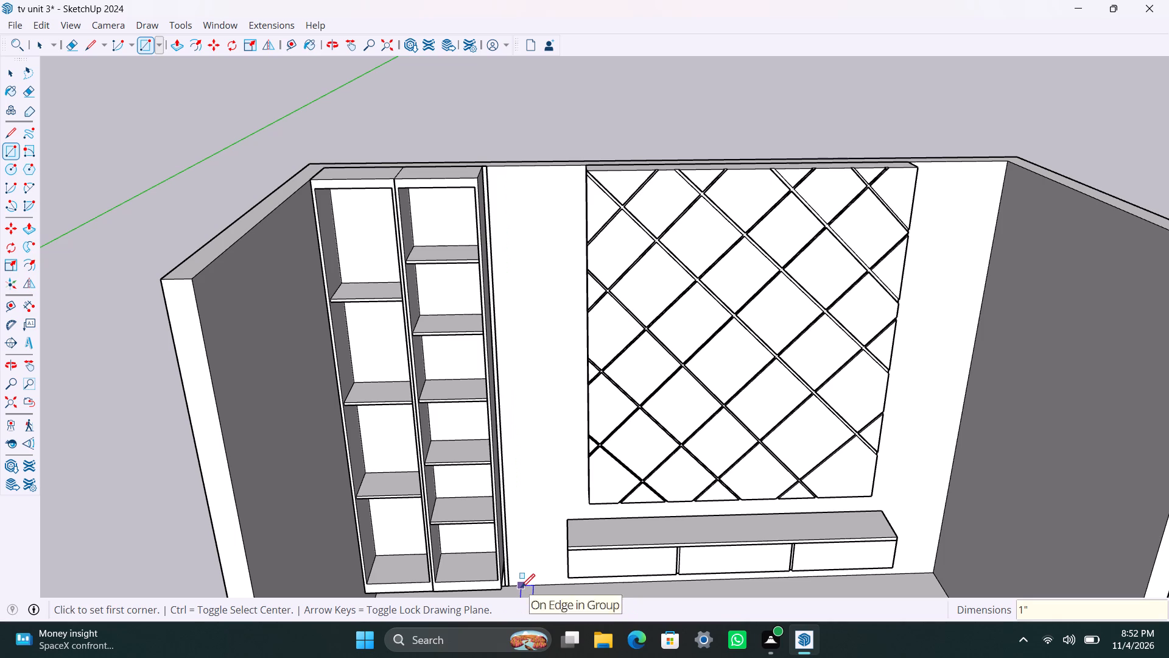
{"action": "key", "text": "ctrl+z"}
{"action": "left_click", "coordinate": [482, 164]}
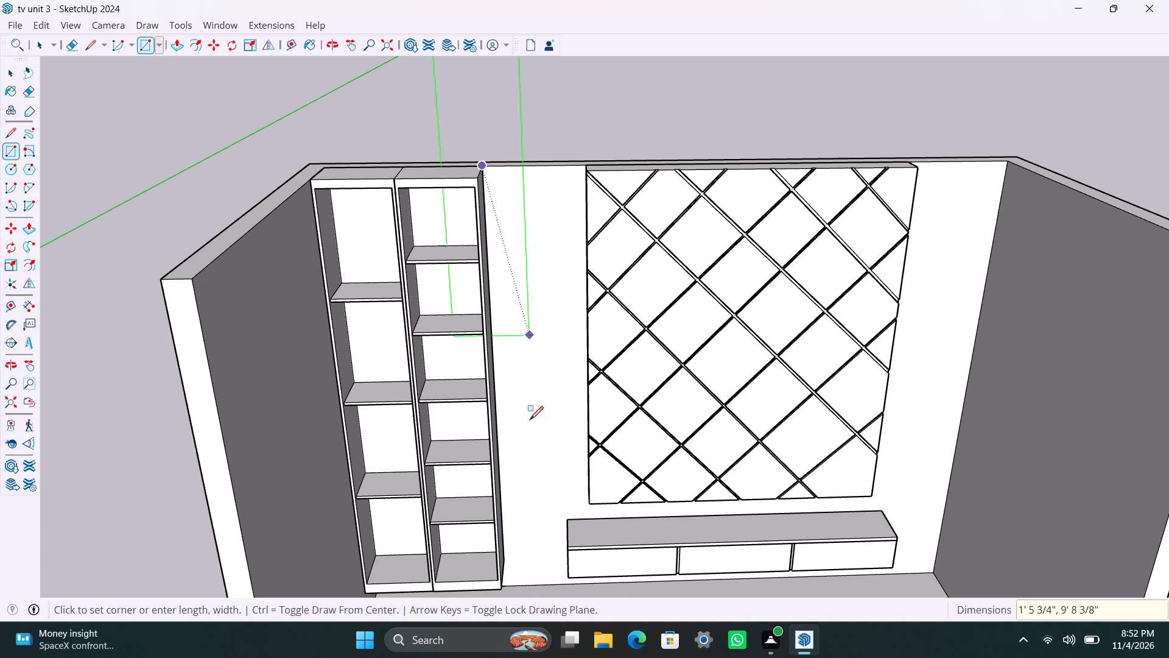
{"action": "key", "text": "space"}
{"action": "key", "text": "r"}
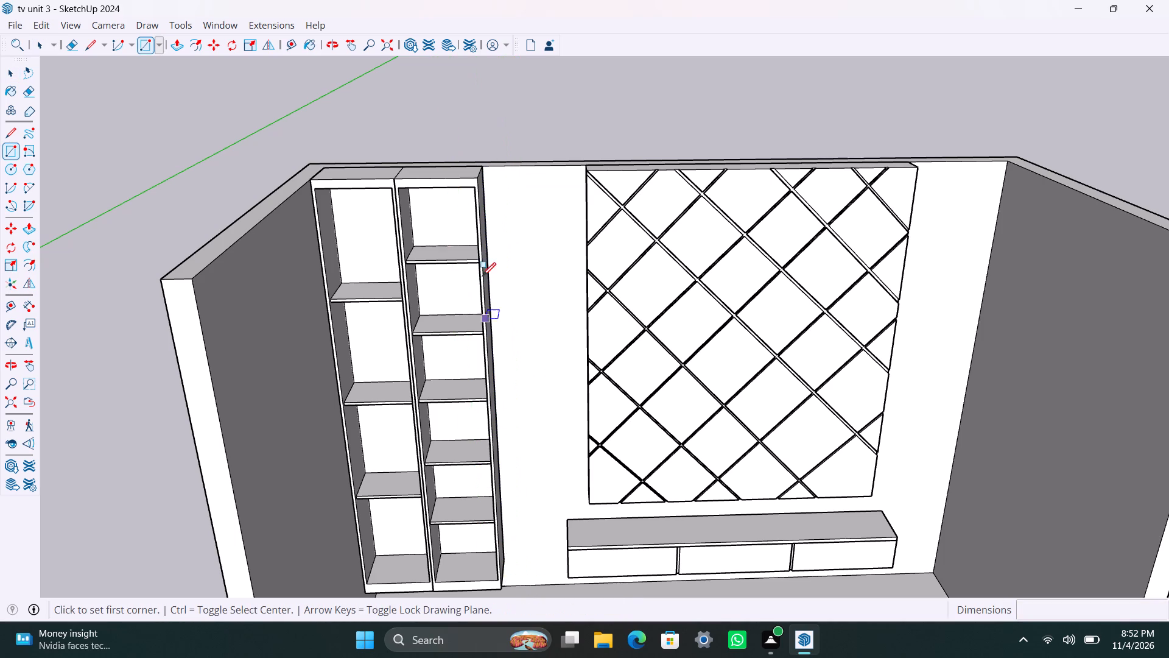
Draw a full-height rectangle 1.5" wide on the back wall, against the side of the bookshelf.
{"action": "left_click", "coordinate": [485, 168]}
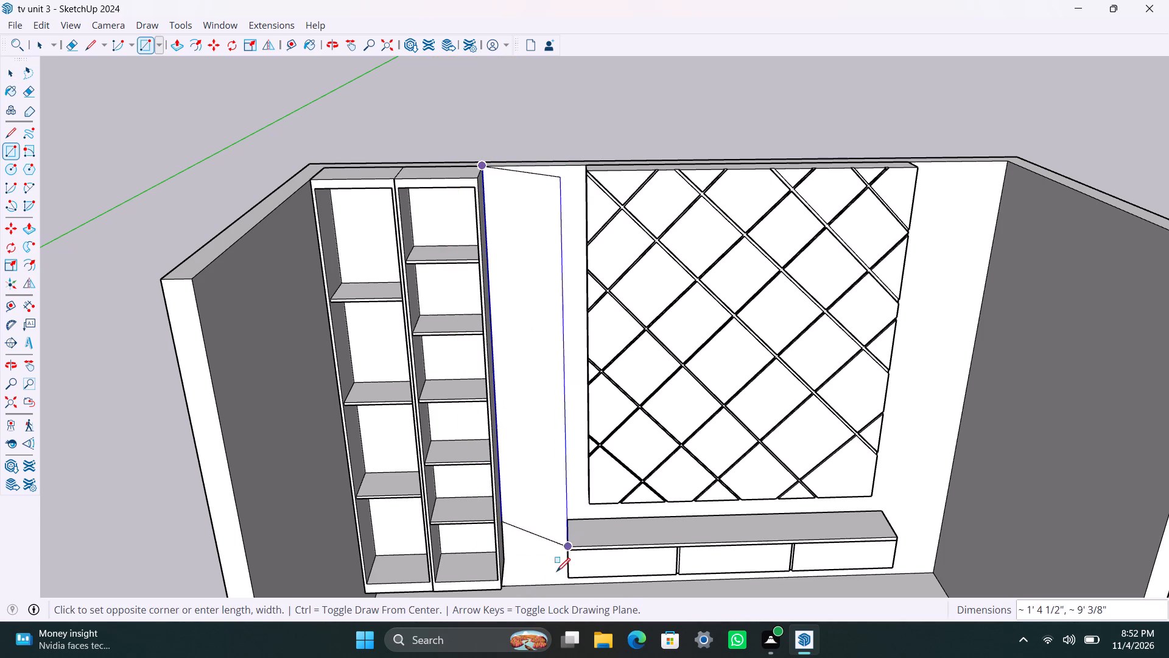
{"action": "key", "text": "1"}
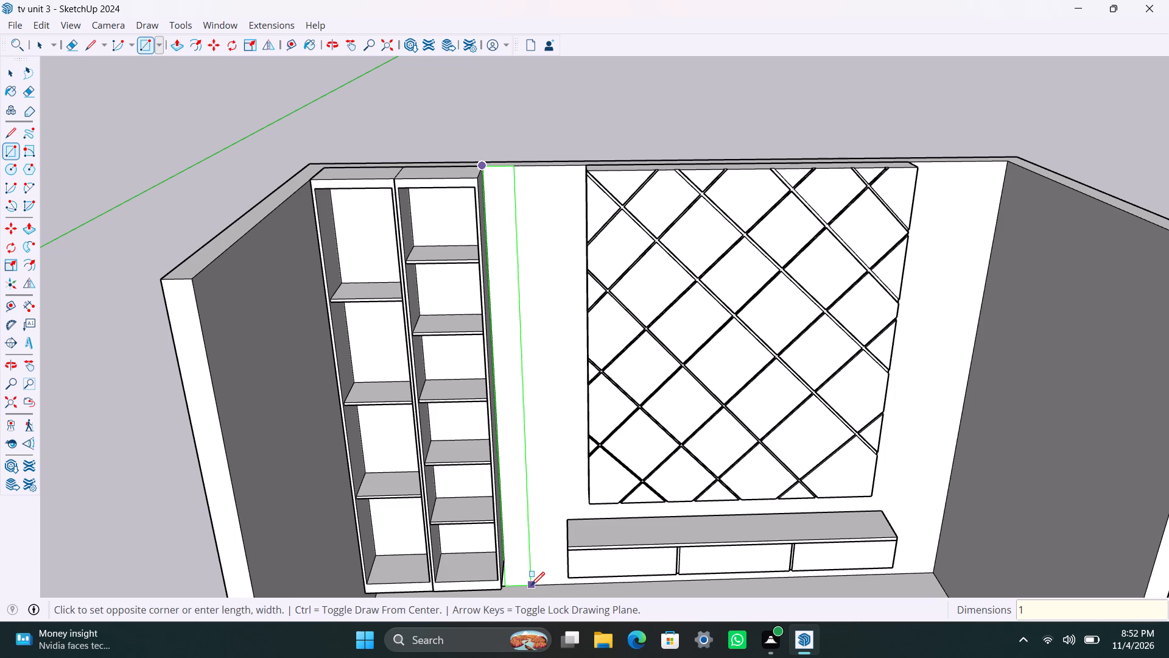
{"action": "type", "text": ".5\""}
{"action": "key", "text": "Return"}
{"action": "key", "text": "space"}
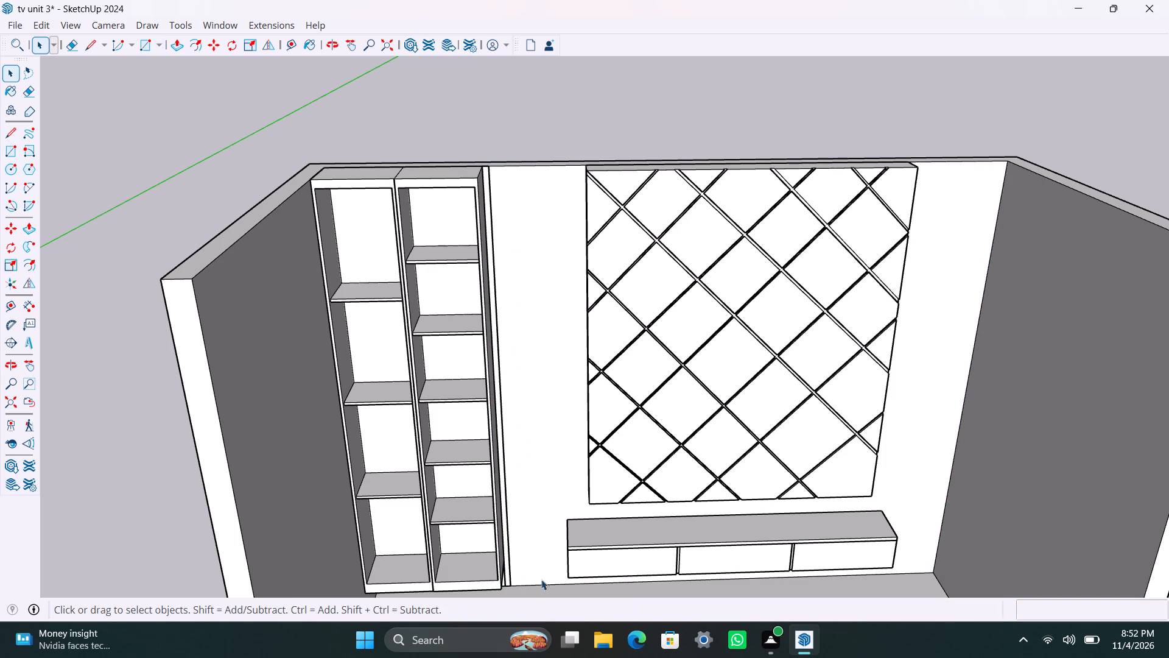
Turn the narrow rectangle beside the bookshelf, face and edges, into a group.
{"action": "scroll", "coordinate": [527, 573], "scroll_direction": "up", "scroll_amount": 5}
{"action": "scroll", "coordinate": [496, 496], "scroll_direction": "up", "scroll_amount": 3}
{"action": "double_click", "coordinate": [496, 495]}
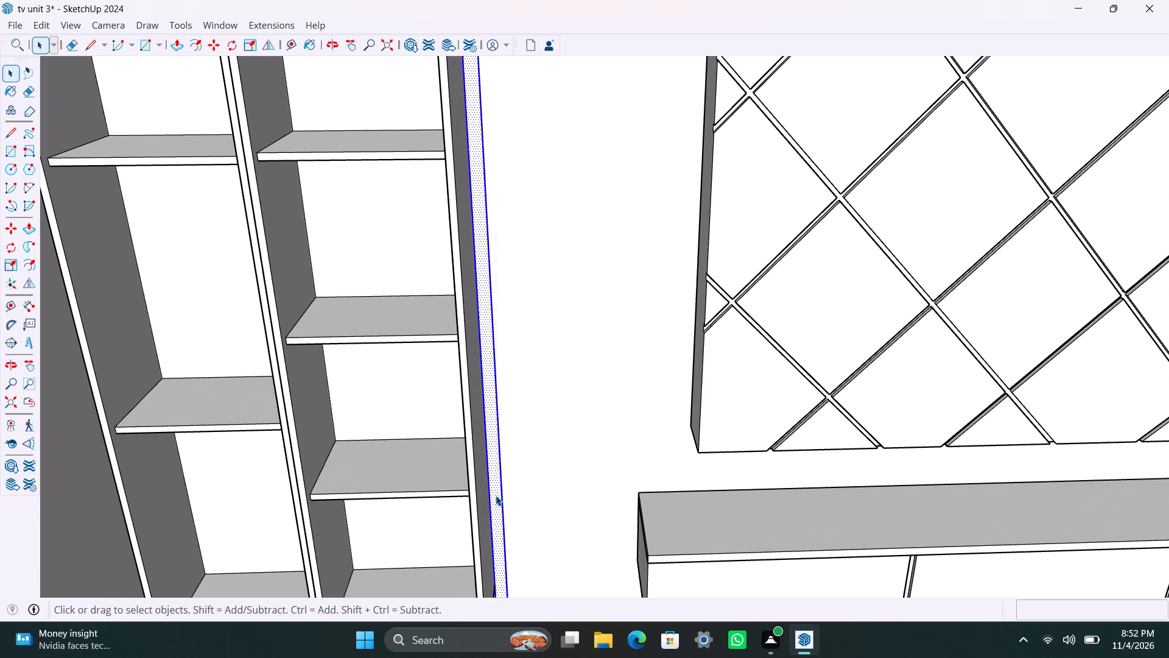
{"action": "right_click", "coordinate": [496, 495]}
{"action": "left_click", "coordinate": [545, 294]}
Extrude the narrow strip's face 3" out from the wall inside its group to form a vertical slat.
{"action": "scroll", "coordinate": [494, 393], "scroll_direction": "up", "scroll_amount": 2}
{"action": "triple_click", "coordinate": [493, 389]}
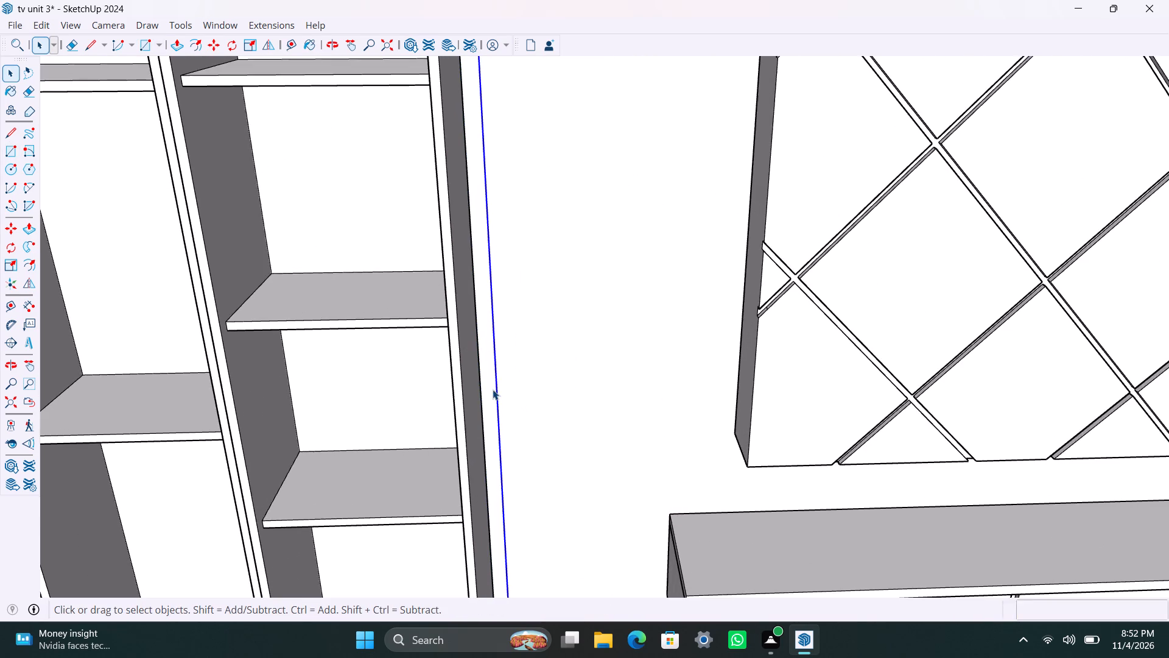
{"action": "key", "text": "p"}
{"action": "left_click", "coordinate": [493, 389]}
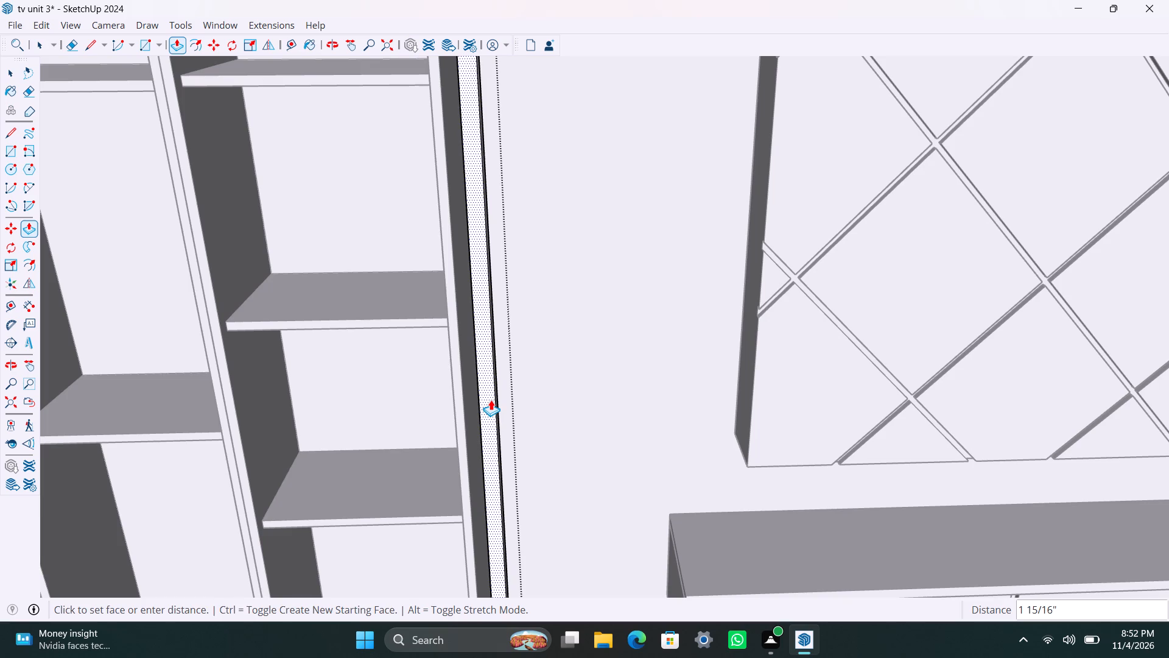
{"action": "type", "text": "3\""}
{"action": "key", "text": "Return"}
{"action": "key", "text": "space"}
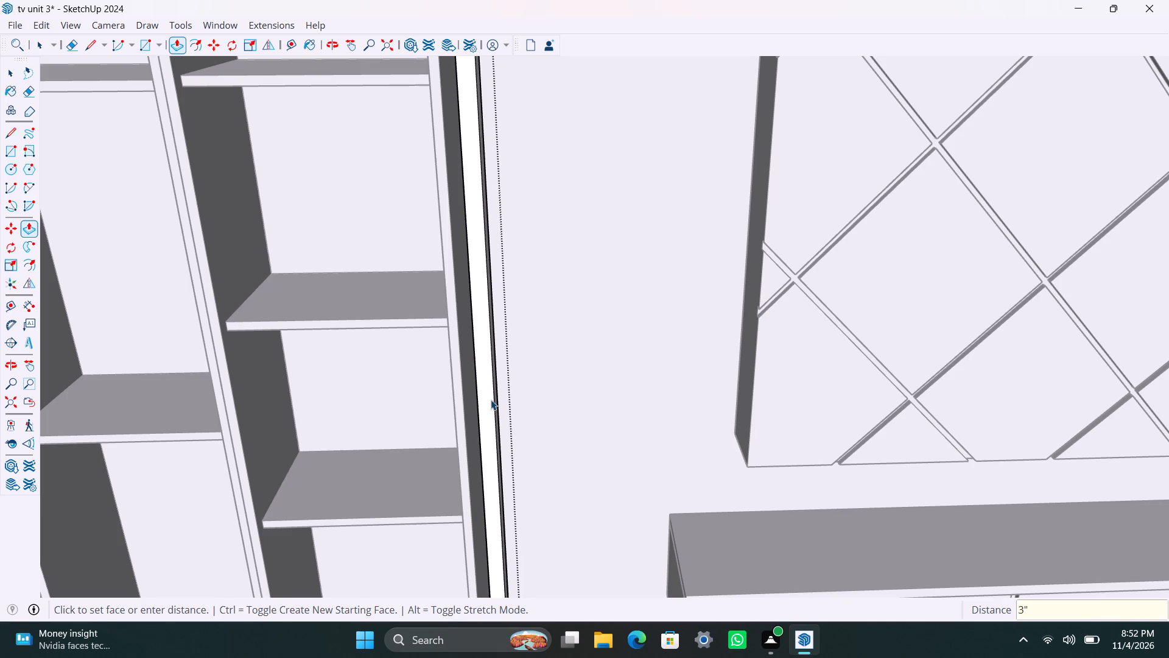
{"action": "left_click", "coordinate": [534, 392]}
Copy the slat 1' 10 1/2" along the wall to the grooved panel's near edge and divide the distance into 10 equal spaces.
{"action": "scroll", "coordinate": [534, 394], "scroll_direction": "down", "scroll_amount": 10}
{"action": "middle_click_drag", "start_coordinate": [523, 267], "coordinate": [483, 479]}
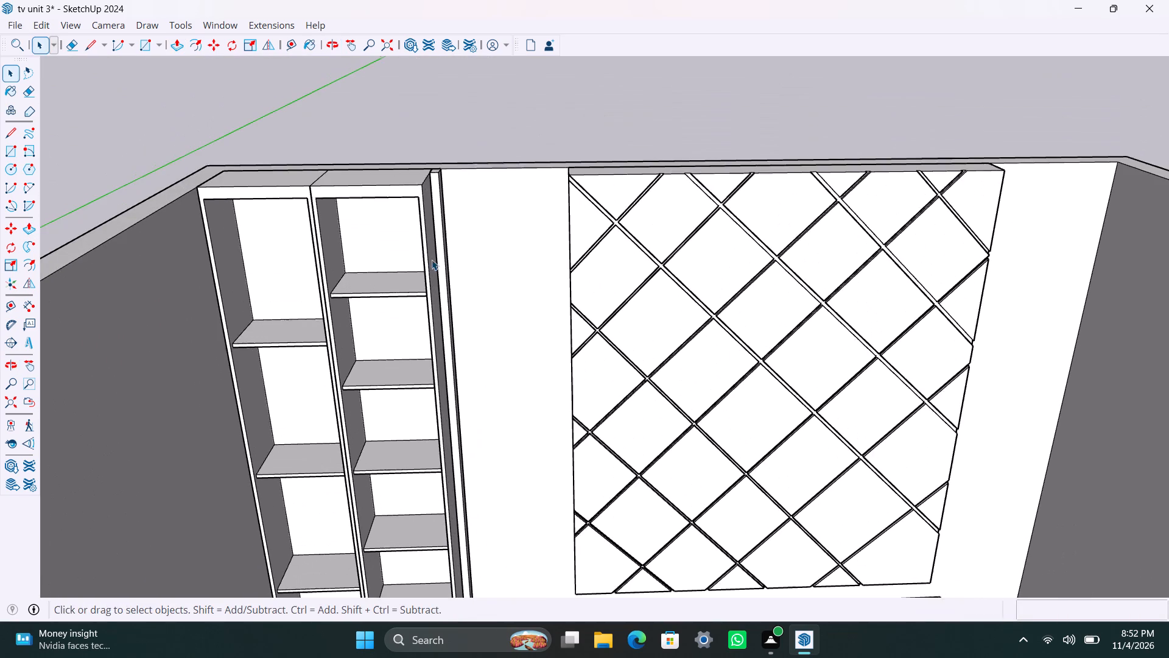
{"action": "left_click", "coordinate": [438, 176]}
{"action": "key", "text": "m"}
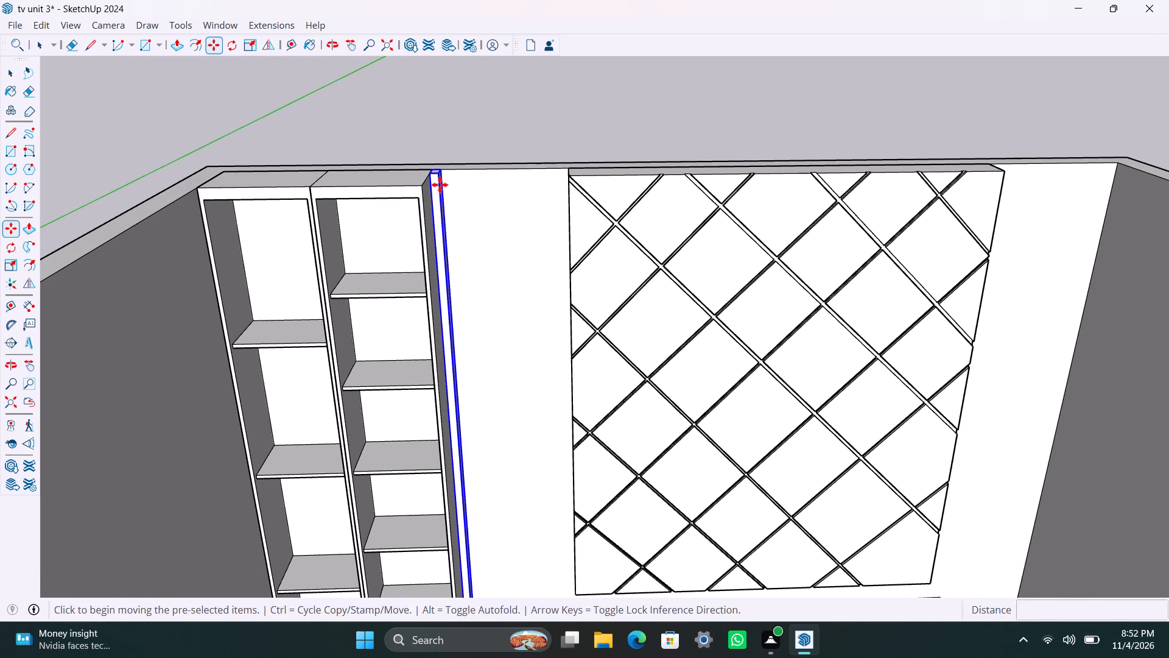
{"action": "left_click", "coordinate": [435, 170]}
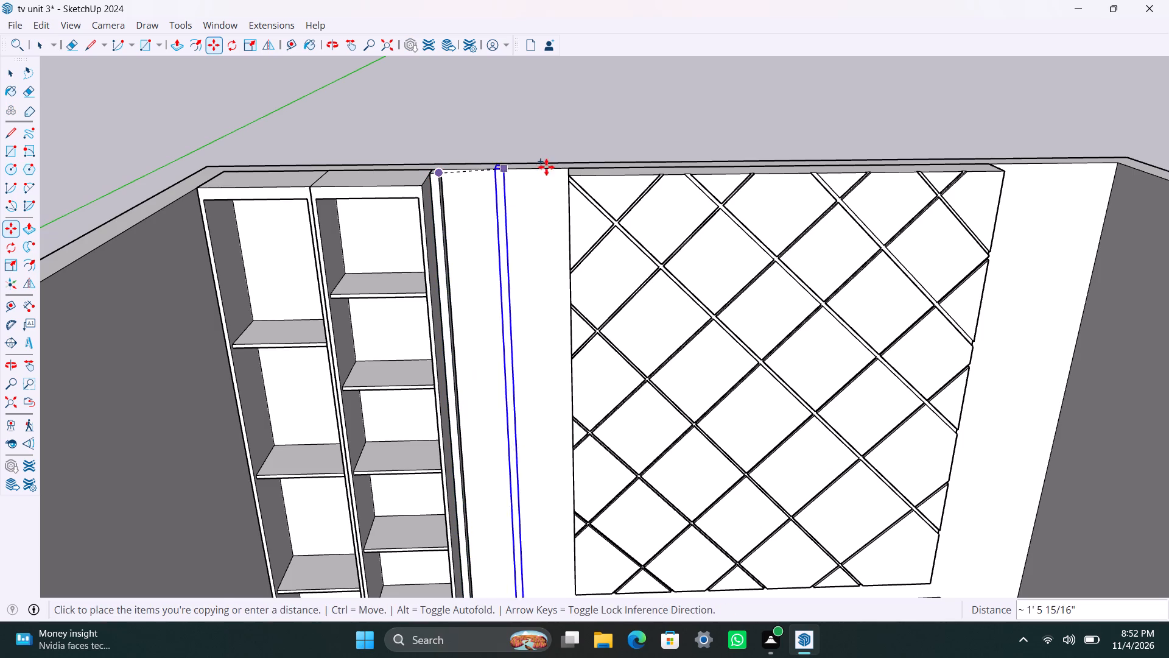
{"action": "left_click", "coordinate": [570, 165]}
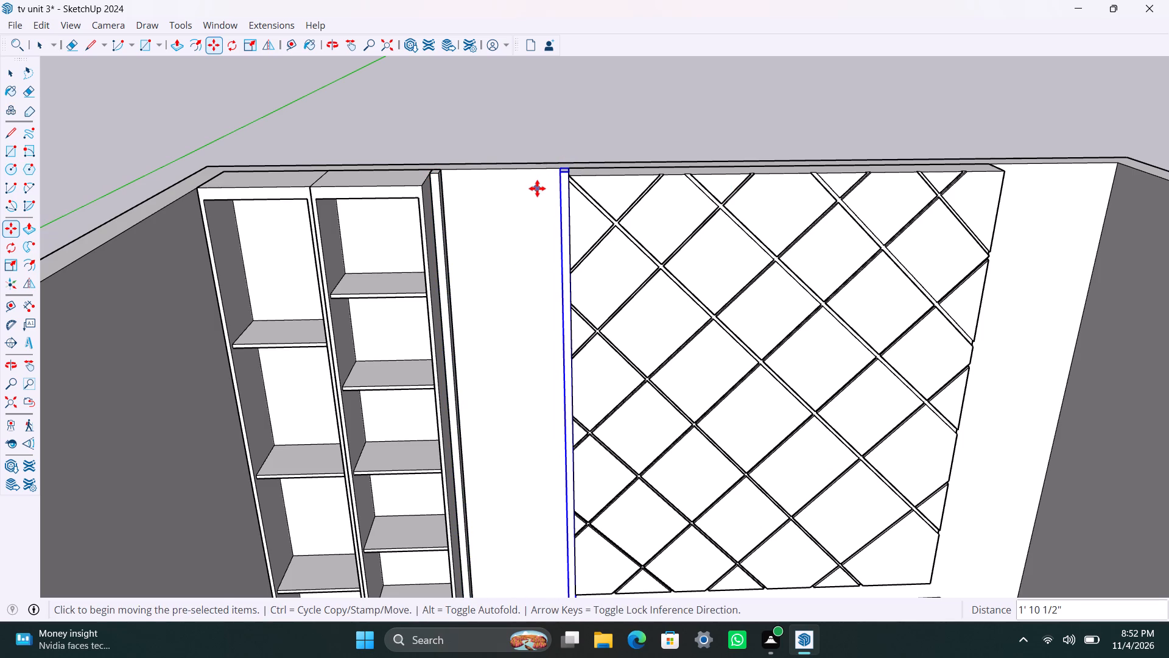
{"action": "key", "text": "slash"}
{"action": "key", "text": "1"}
{"action": "key", "text": "0"}
{"action": "key", "text": "Return"}
{"action": "key", "text": "space"}
Delete the three slats nearest the grooved panel that run into the TV console.
{"action": "scroll", "coordinate": [628, 319], "scroll_direction": "down", "scroll_amount": 7}
{"action": "middle_click_drag", "start_coordinate": [609, 331], "coordinate": [553, 299]}
{"action": "scroll", "coordinate": [531, 461], "scroll_direction": "up", "scroll_amount": 4}
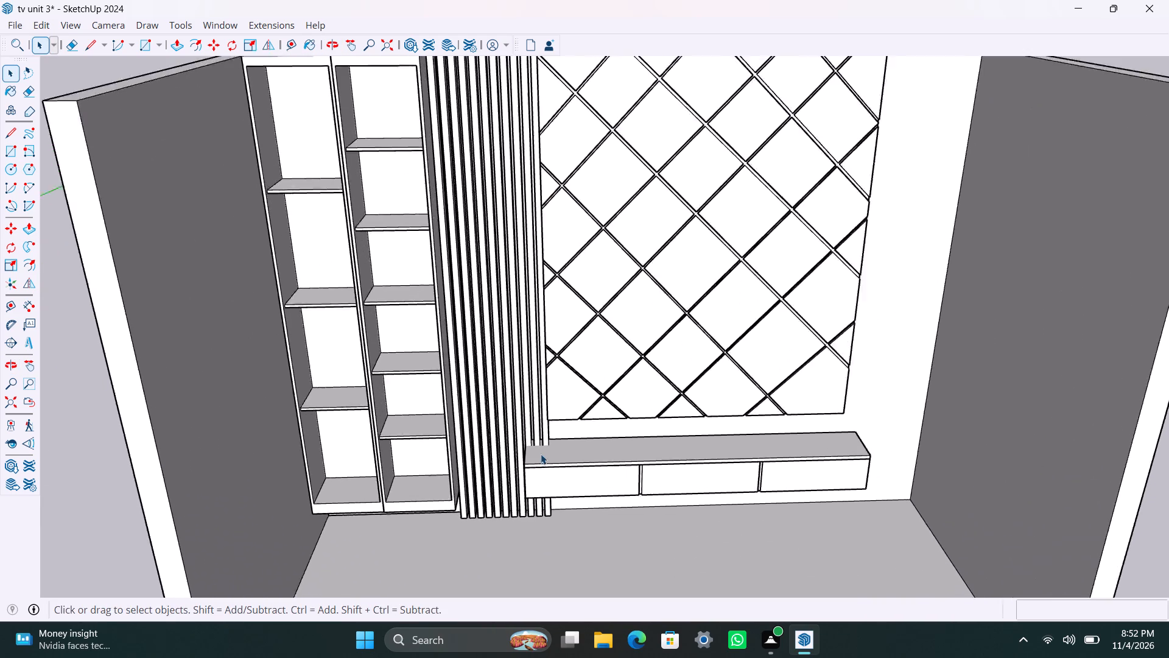
{"action": "scroll", "coordinate": [541, 454], "scroll_direction": "up", "scroll_amount": 6}
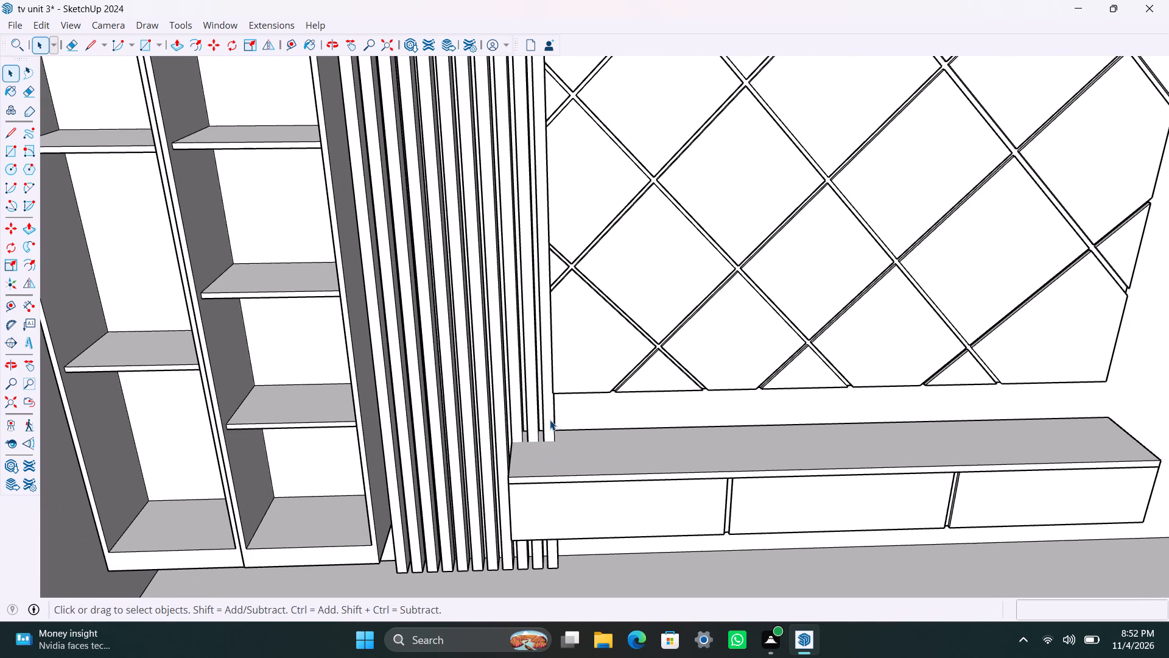
{"action": "left_click", "coordinate": [550, 420]}
{"action": "key", "text": "Delete"}
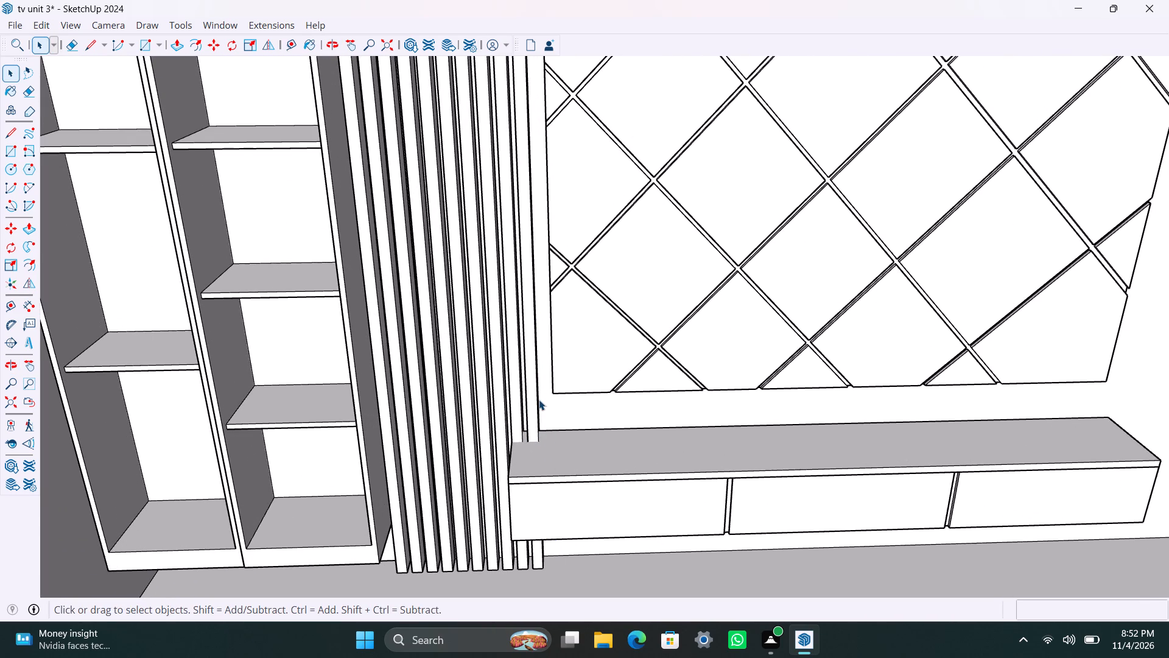
{"action": "left_click", "coordinate": [536, 400]}
{"action": "key", "text": "Delete"}
{"action": "left_click", "coordinate": [517, 416]}
{"action": "key", "text": "Delete"}
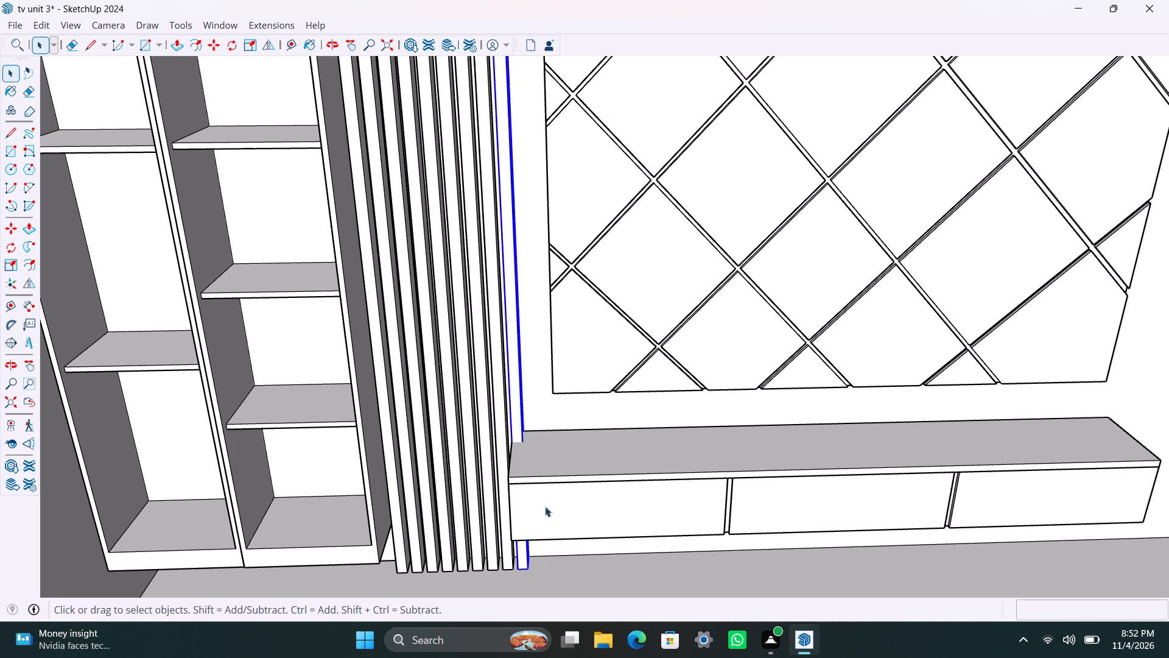
{"action": "scroll", "coordinate": [550, 491], "scroll_direction": "down", "scroll_amount": 8}
{"action": "left_click", "coordinate": [560, 557]}
Draw a full-height rectangle 1.5" wide on the back wall, in the corner beyond the grooved panel.
{"action": "scroll", "coordinate": [602, 459], "scroll_direction": "down", "scroll_amount": 3}
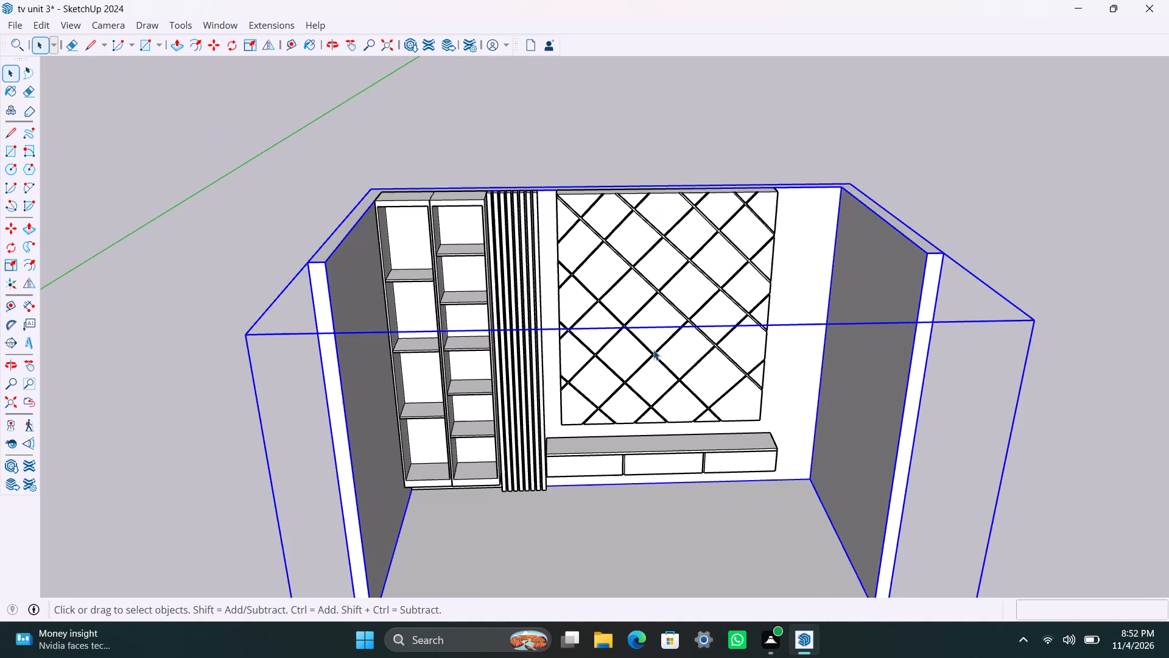
{"action": "middle_click_drag", "start_coordinate": [669, 333], "coordinate": [584, 415], "text": "shift"}
{"action": "scroll", "coordinate": [673, 342], "scroll_direction": "up", "scroll_amount": 2}
{"action": "scroll", "coordinate": [760, 321], "scroll_direction": "up", "scroll_amount": 2}
{"action": "middle_click_drag", "start_coordinate": [730, 377], "coordinate": [744, 375]}
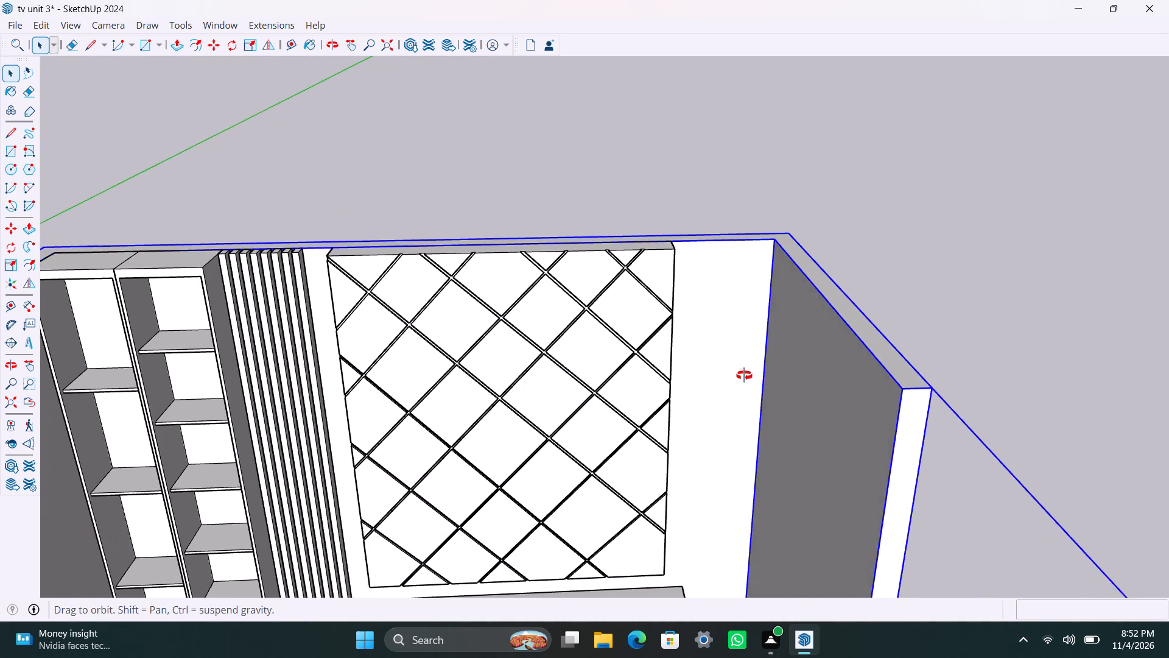
{"action": "middle_click_drag", "start_coordinate": [744, 375], "coordinate": [745, 375]}
{"action": "scroll", "coordinate": [737, 278], "scroll_direction": "up", "scroll_amount": 4}
{"action": "key", "text": "r"}
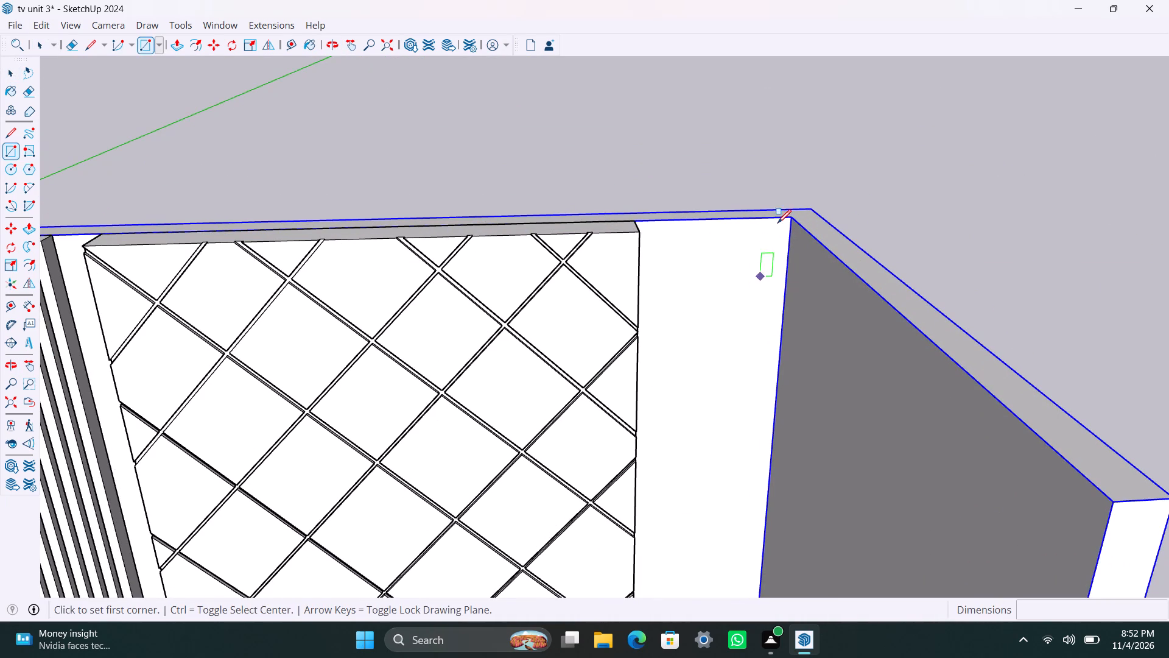
{"action": "left_click", "coordinate": [787, 221]}
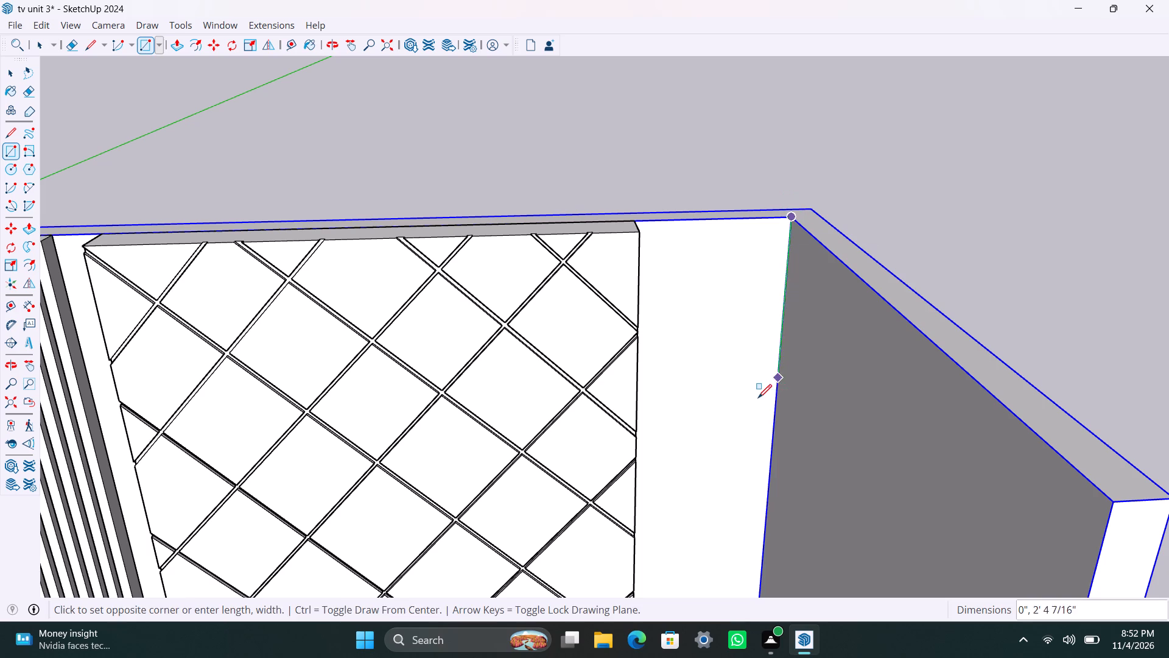
{"action": "scroll", "coordinate": [749, 398], "scroll_direction": "down", "scroll_amount": 7}
{"action": "middle_click_drag", "start_coordinate": [749, 402], "coordinate": [719, 222], "text": "shift"}
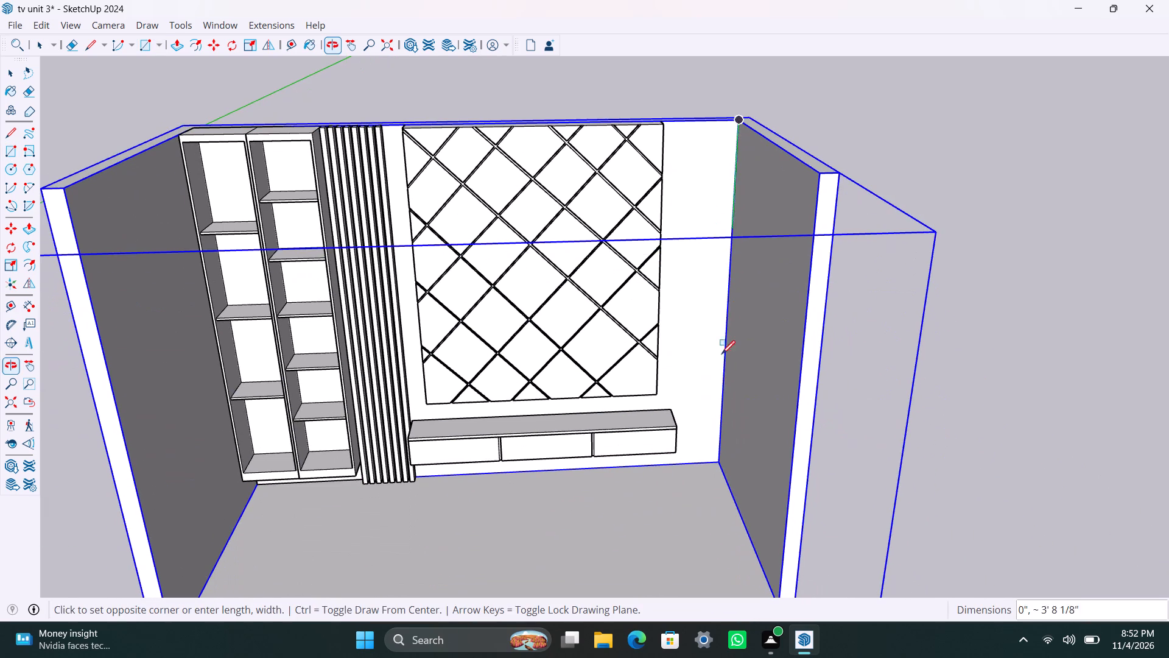
{"action": "type", "text": "1.5\""}
{"action": "key", "text": "Return"}
{"action": "key", "text": "space"}
Turn the narrow corner rectangle, face and edges, into a group.
{"action": "scroll", "coordinate": [721, 445], "scroll_direction": "up", "scroll_amount": 9}
{"action": "left_click", "coordinate": [713, 433]}
{"action": "triple_click", "coordinate": [713, 433]}
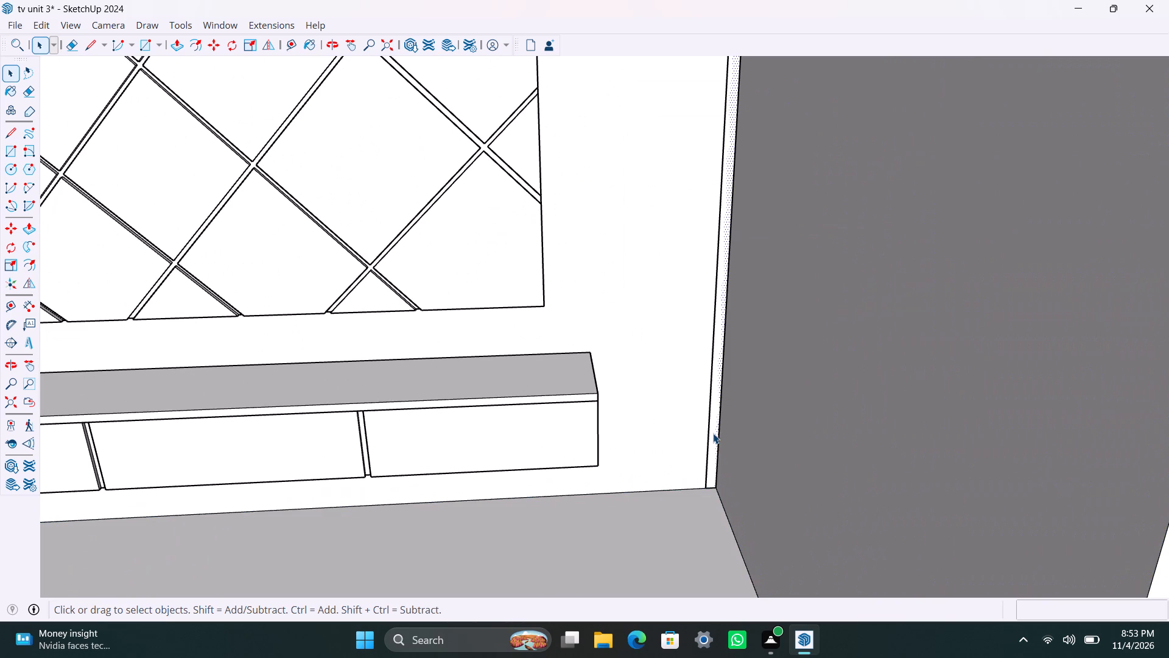
{"action": "right_click", "coordinate": [712, 432]}
{"action": "left_click", "coordinate": [780, 232]}
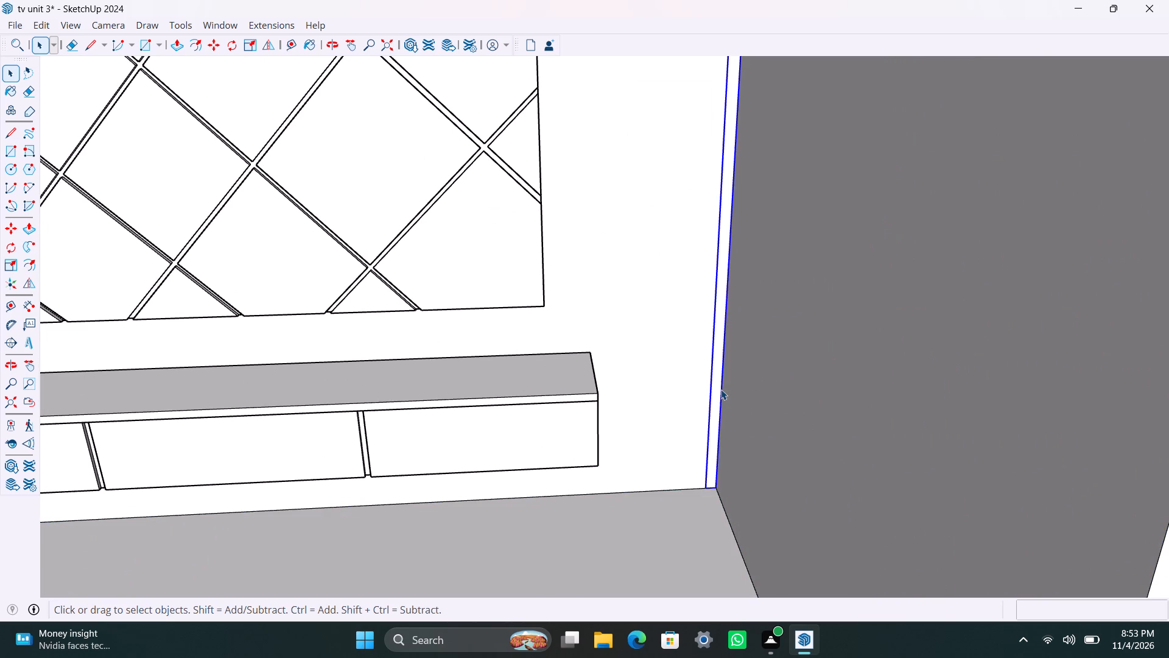
Extrude the corner strip's face 3" out from the wall inside its group to form a vertical slat.
{"action": "scroll", "coordinate": [721, 389], "scroll_direction": "up", "scroll_amount": 4}
{"action": "triple_click", "coordinate": [717, 370]}
{"action": "key", "text": "p"}
{"action": "left_click", "coordinate": [717, 370]}
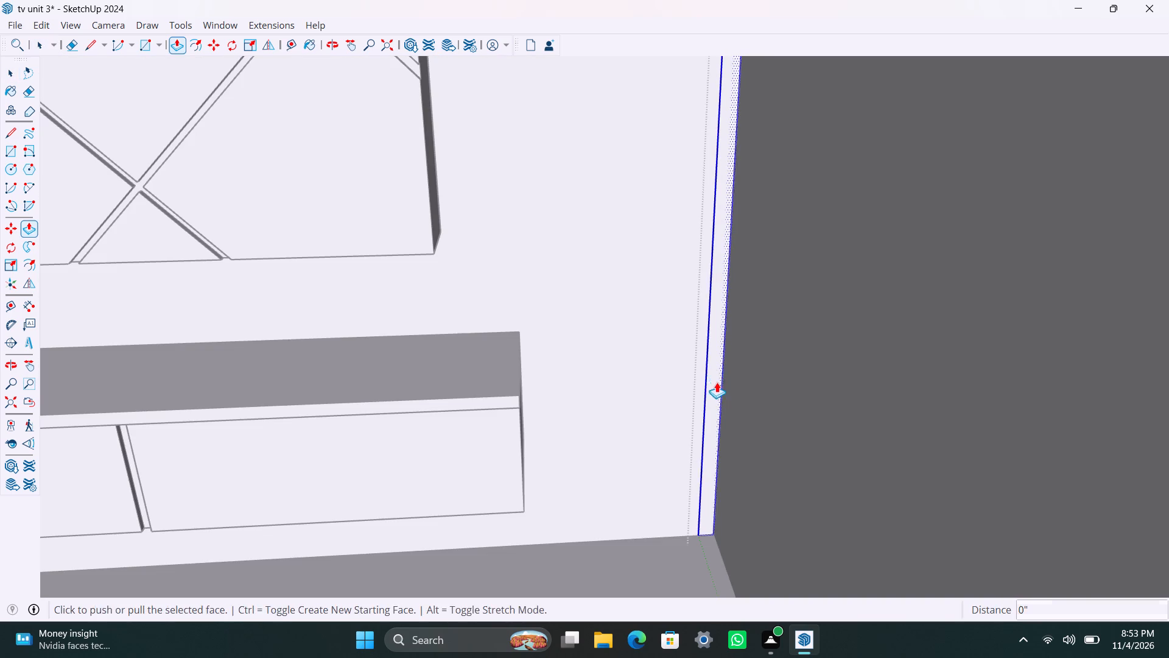
{"action": "type", "text": "3\""}
{"action": "key", "text": "Return"}
{"action": "key", "text": "space"}
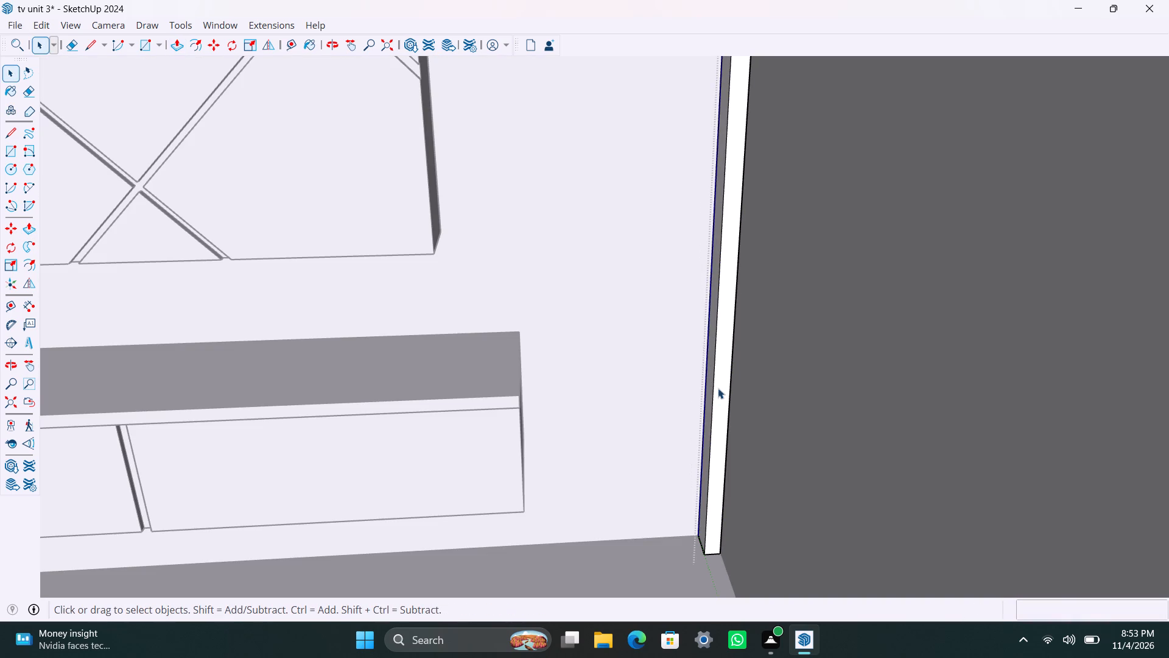
{"action": "left_click", "coordinate": [621, 506]}
Copy the corner slat 1' 10 1/2" to the grooved panel's near edge and divide the distance into 10 equal spaces.
{"action": "scroll", "coordinate": [656, 393], "scroll_direction": "down", "scroll_amount": 14}
{"action": "middle_click_drag", "start_coordinate": [682, 306], "coordinate": [782, 476], "text": "shift"}
{"action": "scroll", "coordinate": [781, 221], "scroll_direction": "up", "scroll_amount": 2}
{"action": "scroll", "coordinate": [785, 139], "scroll_direction": "up", "scroll_amount": 2}
{"action": "left_click", "coordinate": [788, 142]}
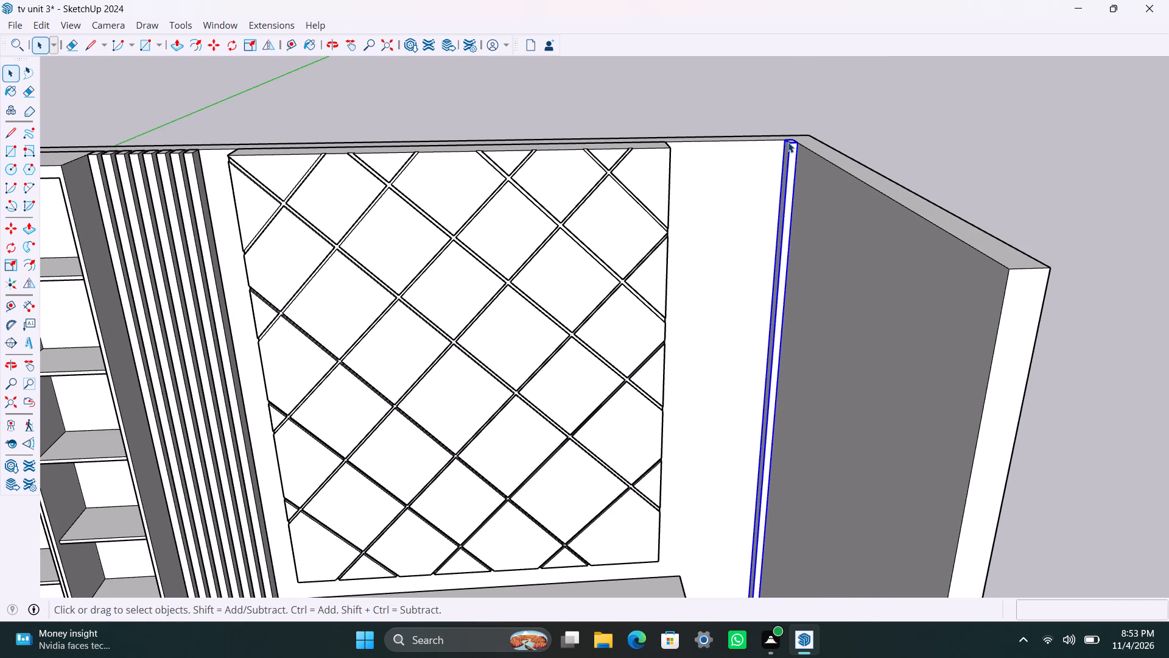
{"action": "key", "text": "m"}
{"action": "left_click", "coordinate": [786, 143]}
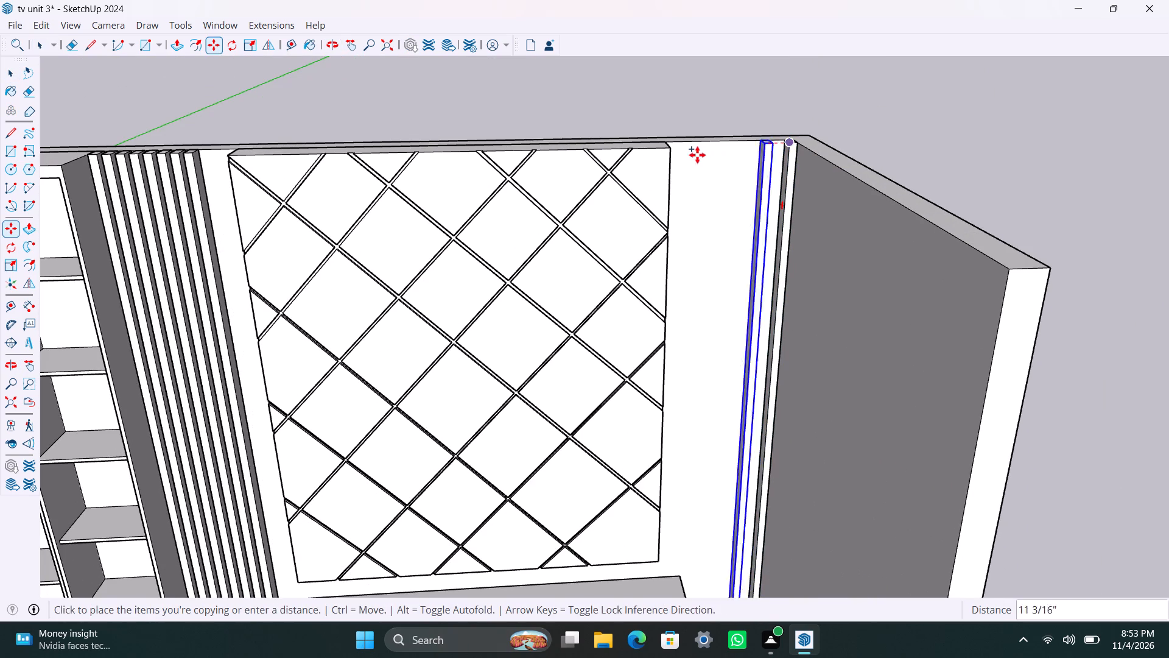
{"action": "left_click", "coordinate": [669, 139]}
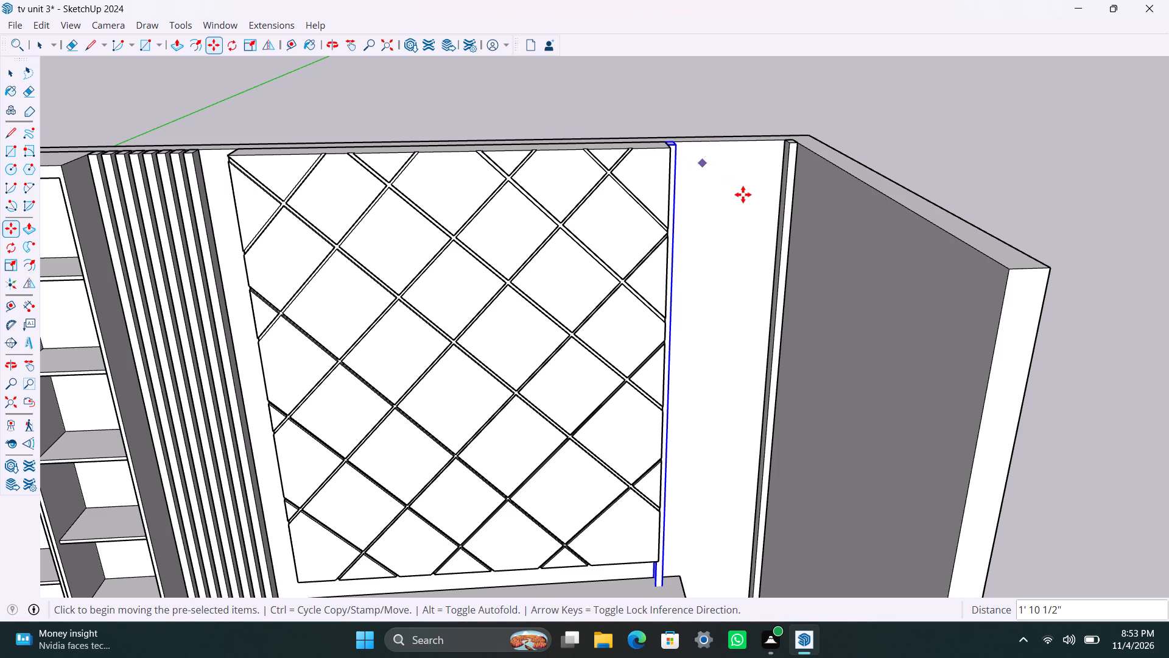
{"action": "type", "text": "/10"}
{"action": "key", "text": "Return"}
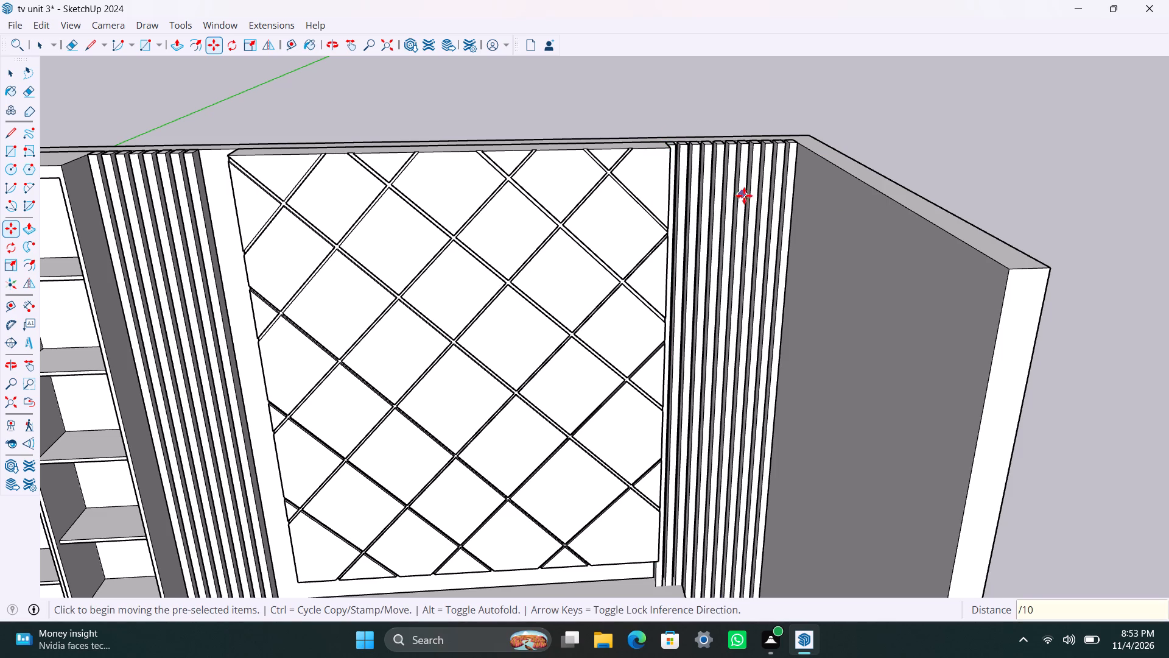
{"action": "key", "text": "space"}
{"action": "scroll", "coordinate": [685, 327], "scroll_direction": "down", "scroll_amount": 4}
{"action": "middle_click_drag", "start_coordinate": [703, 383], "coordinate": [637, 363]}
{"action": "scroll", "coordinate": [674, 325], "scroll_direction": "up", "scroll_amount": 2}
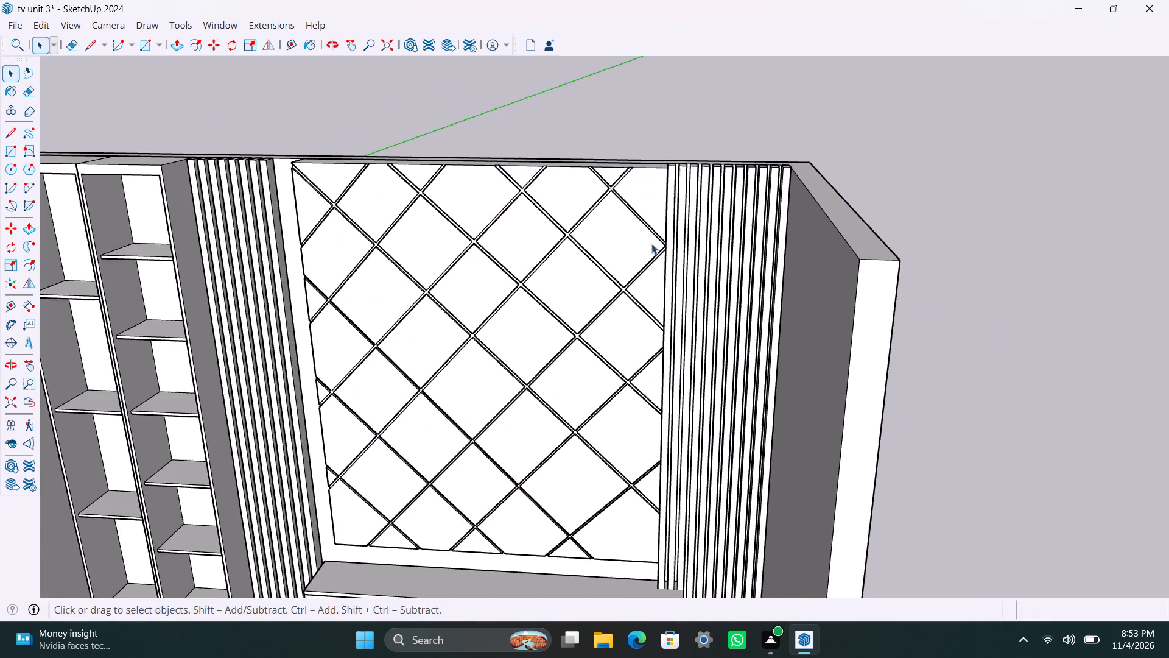
Delete the three vertical slats closest to the grooved panel from the row in the corner.
{"action": "scroll", "coordinate": [651, 244], "scroll_direction": "up", "scroll_amount": 3}
{"action": "scroll", "coordinate": [675, 176], "scroll_direction": "up", "scroll_amount": 2}
{"action": "left_click", "coordinate": [676, 175]}
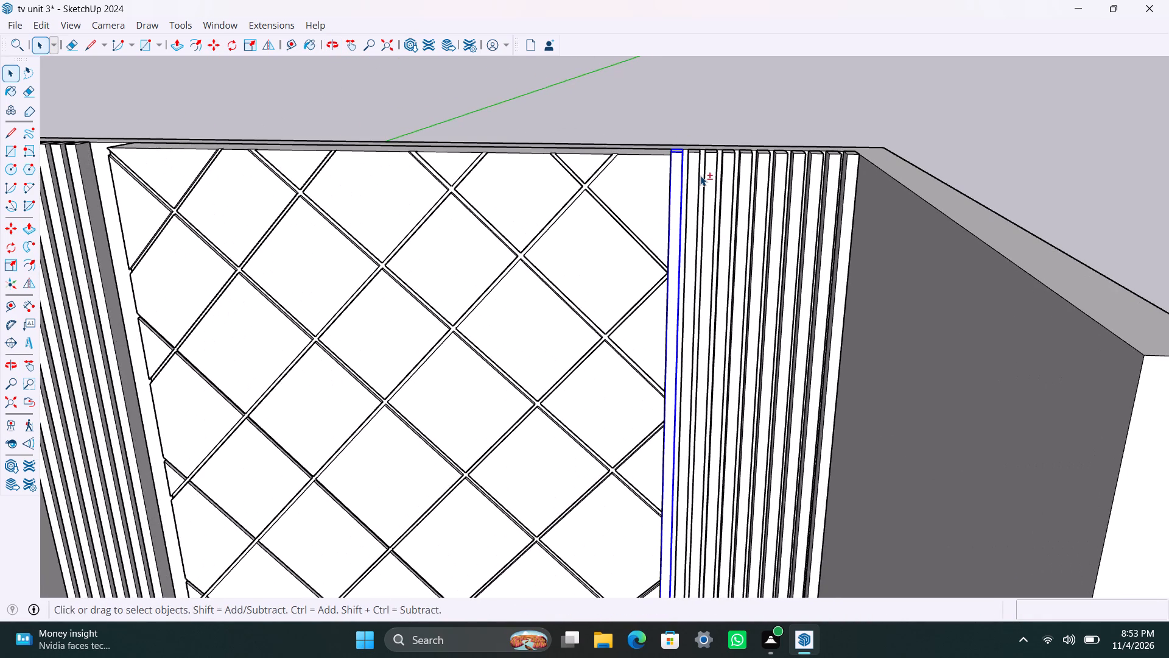
{"action": "left_click", "coordinate": [700, 175], "text": "shift"}
{"action": "left_click", "coordinate": [706, 183], "text": "shift"}
{"action": "key", "text": "Delete"}
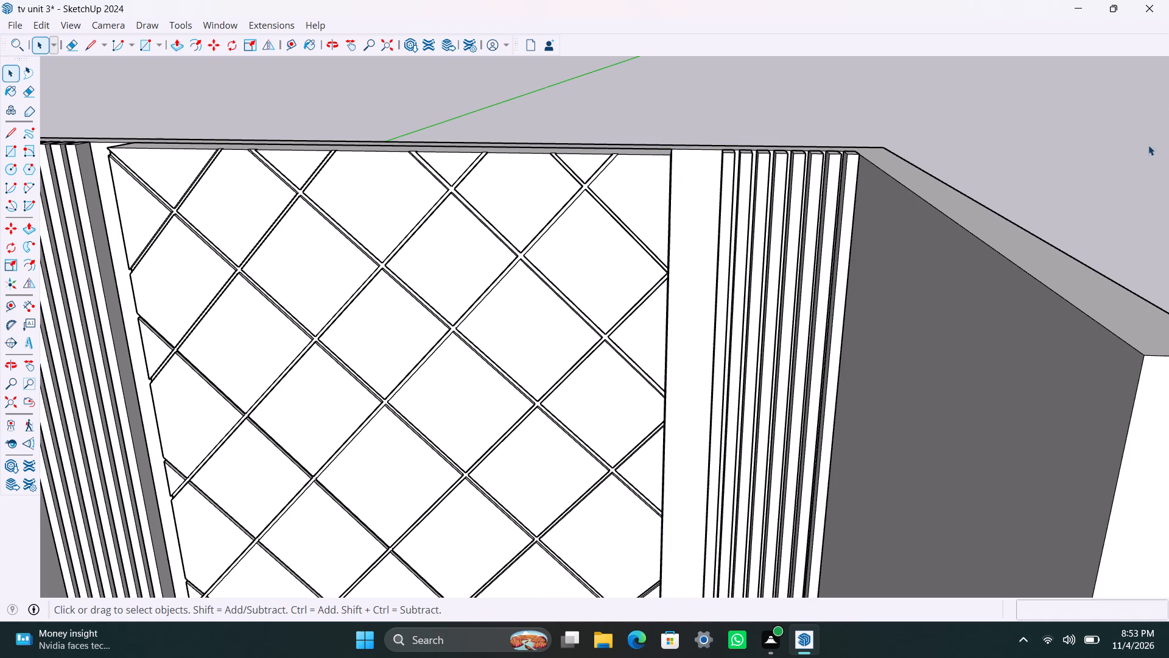
Save the TV unit model.
{"action": "scroll", "coordinate": [1062, 288], "scroll_direction": "down", "scroll_amount": 15}
{"action": "middle_click_drag", "start_coordinate": [1109, 278], "coordinate": [1090, 223]}
{"action": "key", "text": "ctrl+s"}
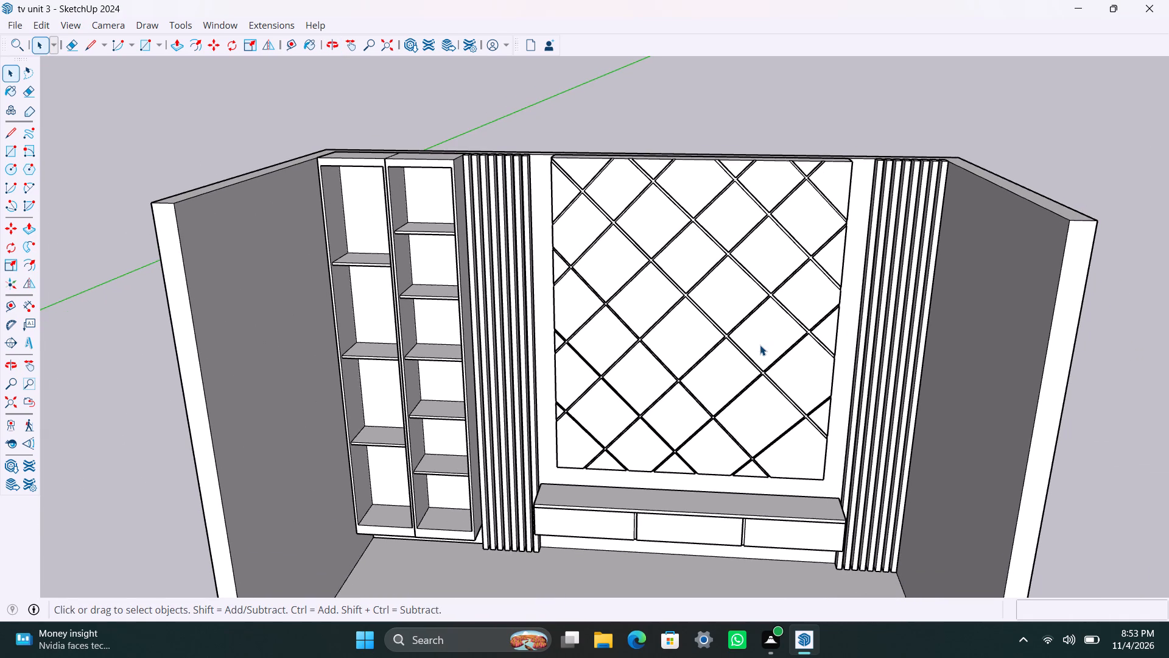
Examine the whole TV unit wall, from the shelving to both slat rows, and the adjoining side wall.
{"action": "scroll", "coordinate": [735, 350], "scroll_direction": "down", "scroll_amount": 3}
{"action": "middle_click_drag", "start_coordinate": [653, 406], "coordinate": [678, 404]}
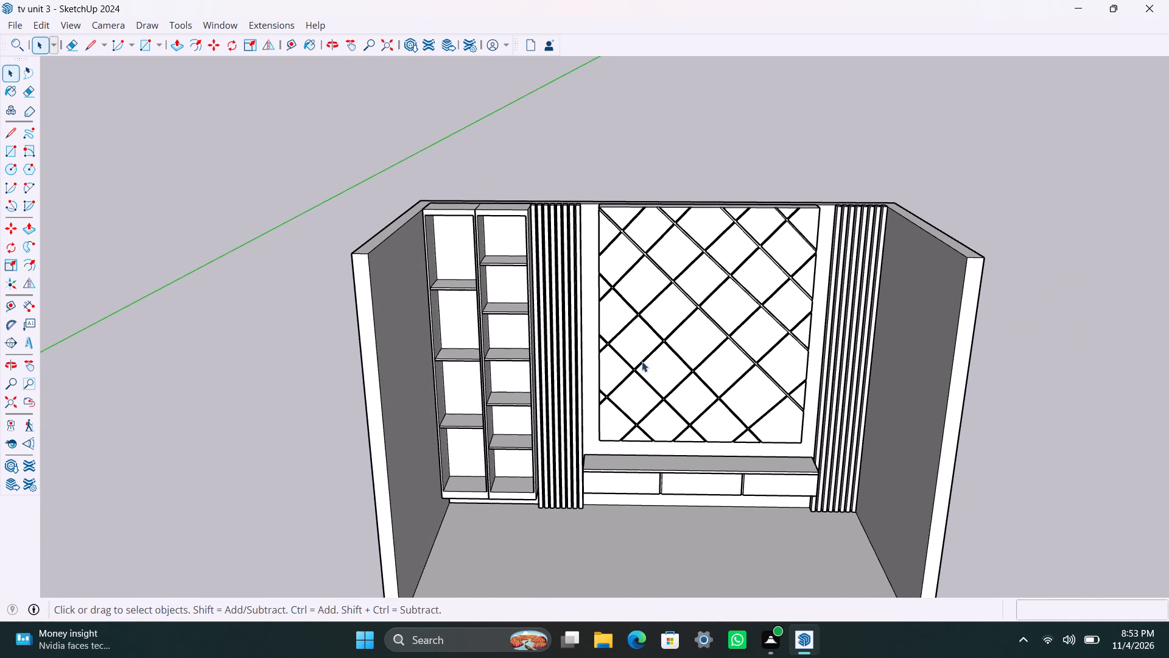
{"action": "scroll", "coordinate": [642, 359], "scroll_direction": "up", "scroll_amount": 1}
{"action": "middle_click_drag", "start_coordinate": [640, 366], "coordinate": [590, 365], "text": "shift"}
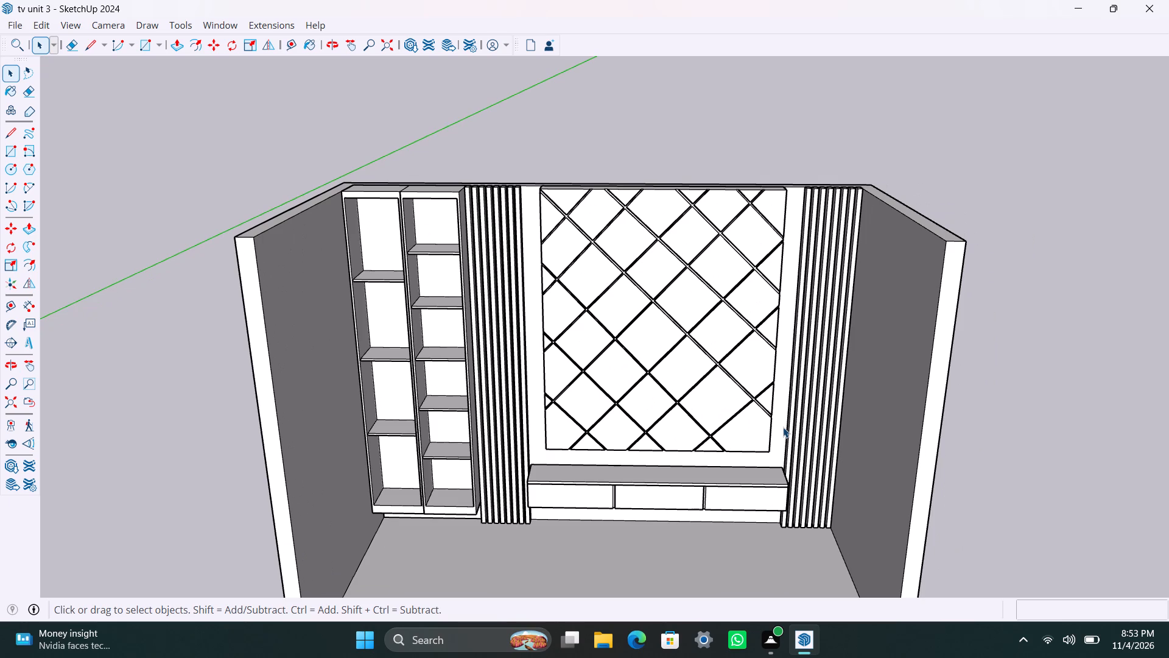
{"action": "scroll", "coordinate": [407, 373], "scroll_direction": "down", "scroll_amount": 5}
{"action": "scroll", "coordinate": [504, 380], "scroll_direction": "up", "scroll_amount": 2}
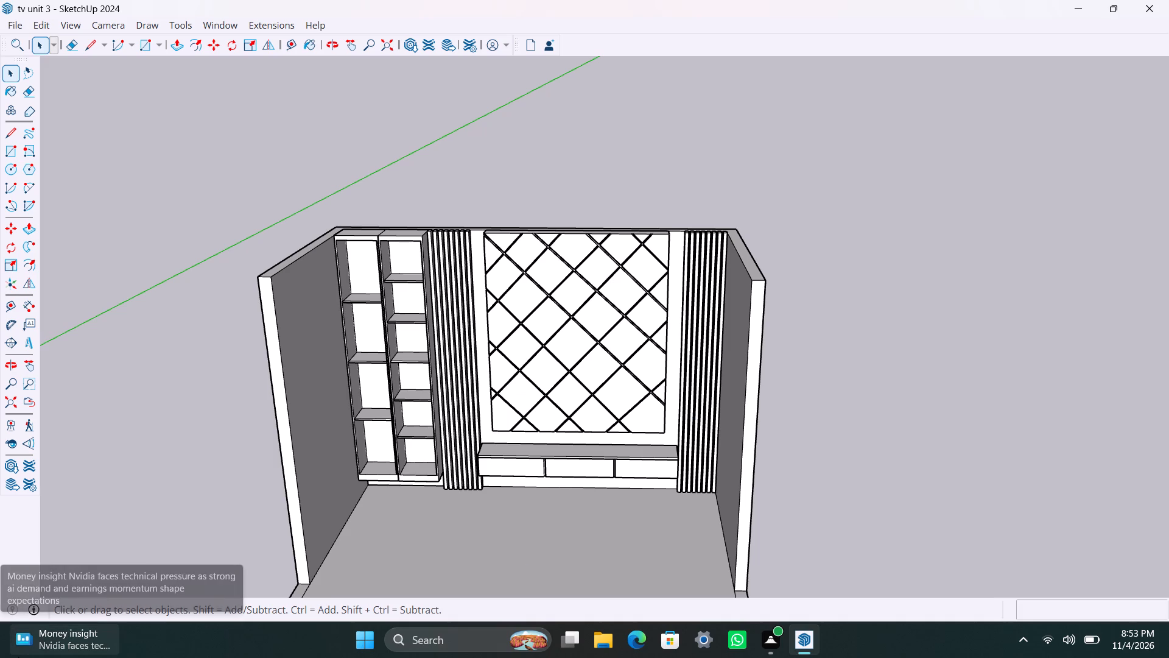
{"action": "scroll", "coordinate": [436, 456], "scroll_direction": "up", "scroll_amount": 3}
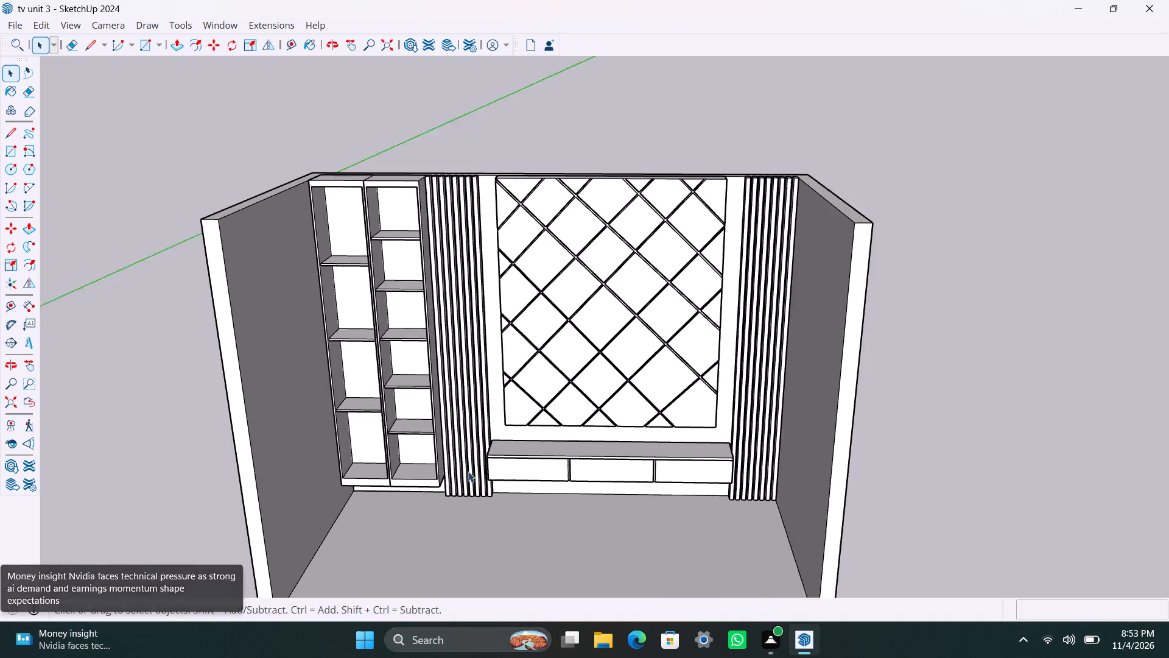
{"action": "middle_click_drag", "start_coordinate": [570, 476], "coordinate": [803, 456]}
{"action": "scroll", "coordinate": [854, 255], "scroll_direction": "up", "scroll_amount": 2}
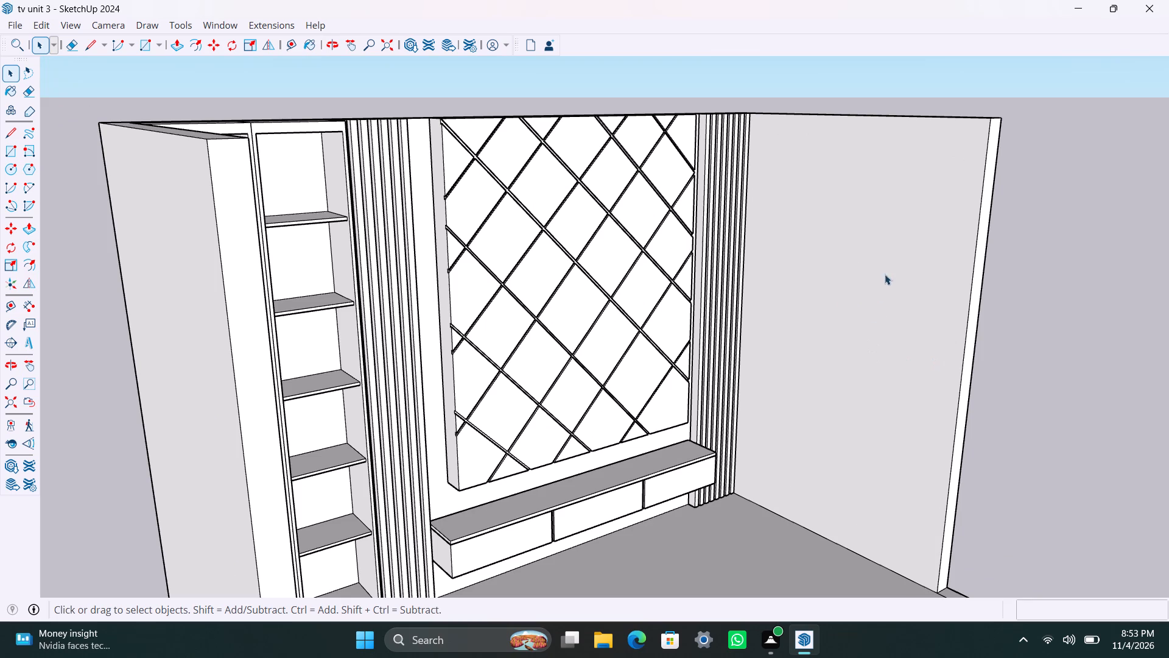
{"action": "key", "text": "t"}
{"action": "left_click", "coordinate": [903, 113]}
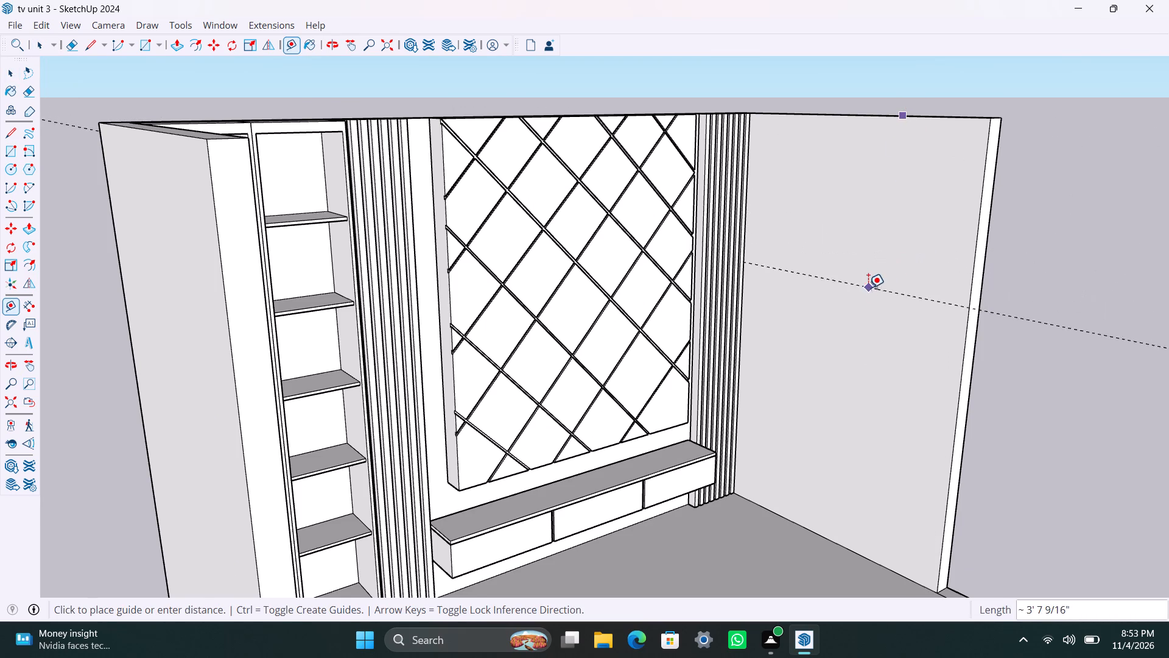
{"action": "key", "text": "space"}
Open the room walls group and place a horizontal guide 3' below the top edge of the side wall beside the corner slats.
{"action": "double_click", "coordinate": [882, 261]}
{"action": "key", "text": "t"}
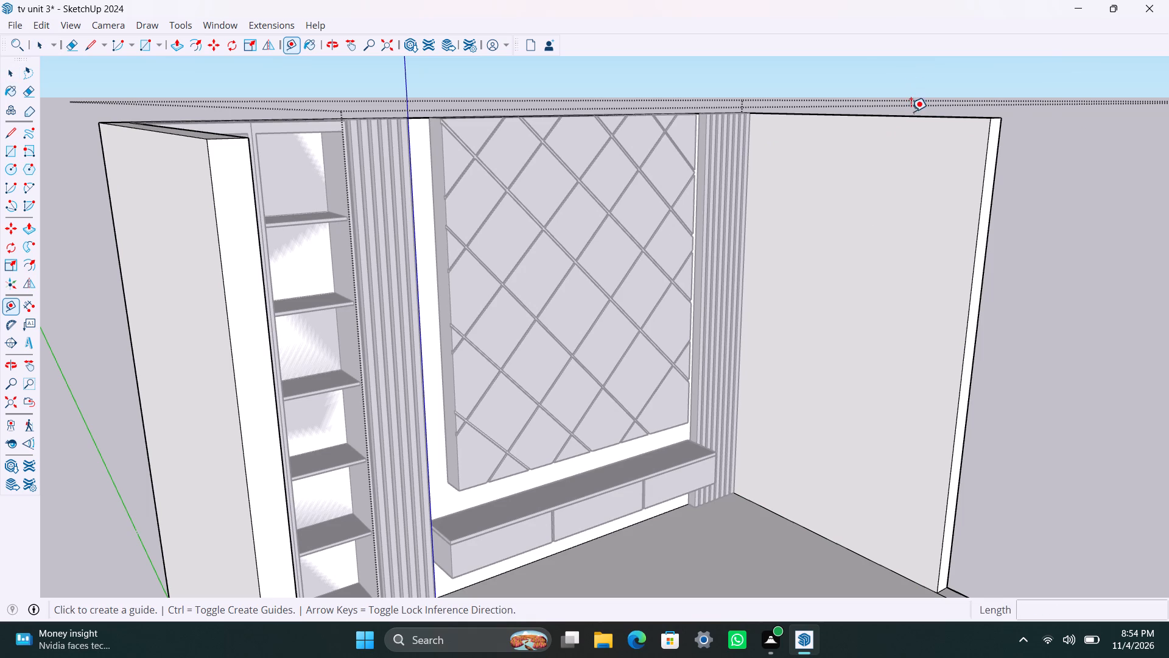
{"action": "left_click", "coordinate": [914, 126]}
{"action": "key", "text": "space"}
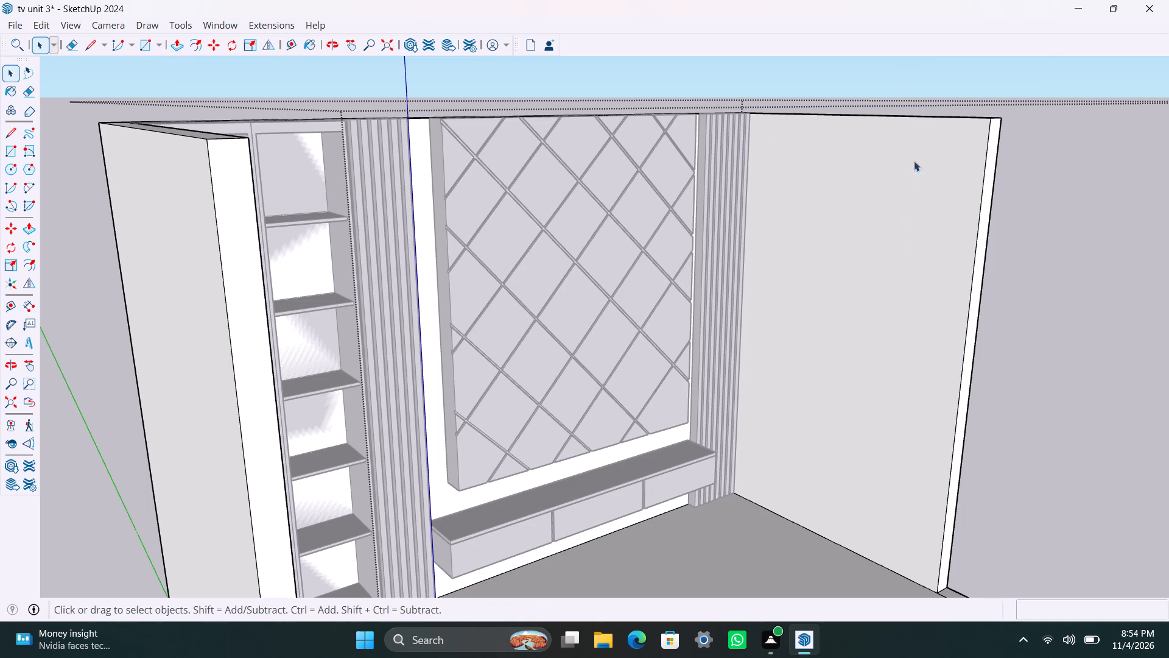
{"action": "key", "text": "t"}
{"action": "left_click_drag", "start_coordinate": [921, 118], "coordinate": [921, 124]}
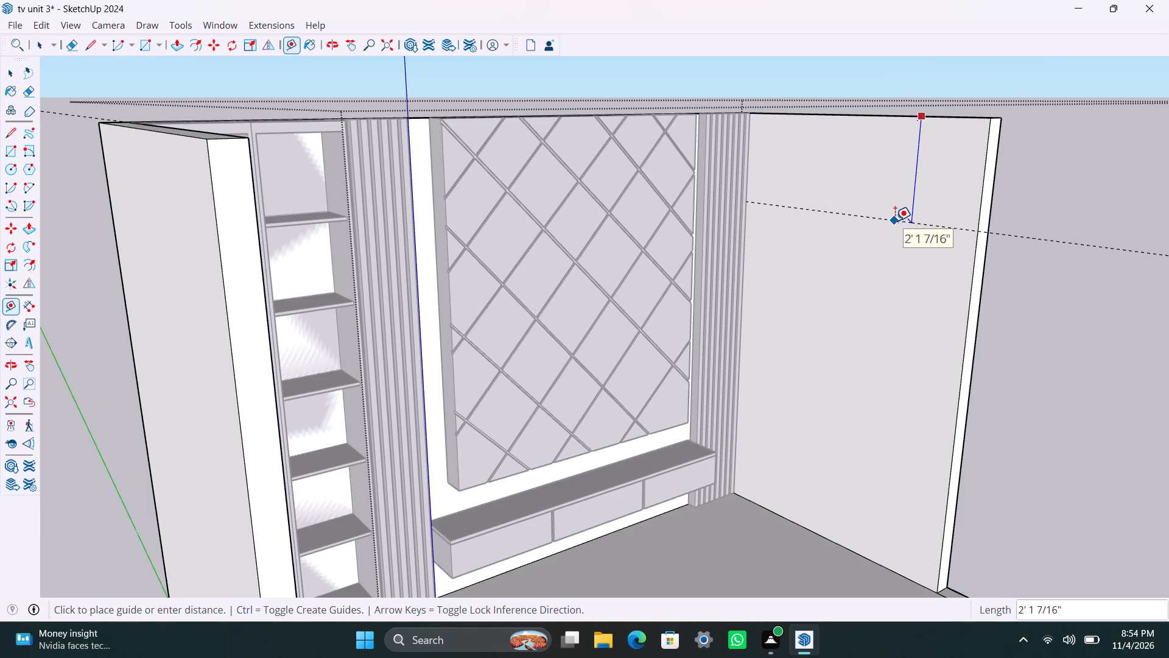
{"action": "key", "text": "3"}
{"action": "key", "text": "apostrophe"}
{"action": "key", "text": "Return"}
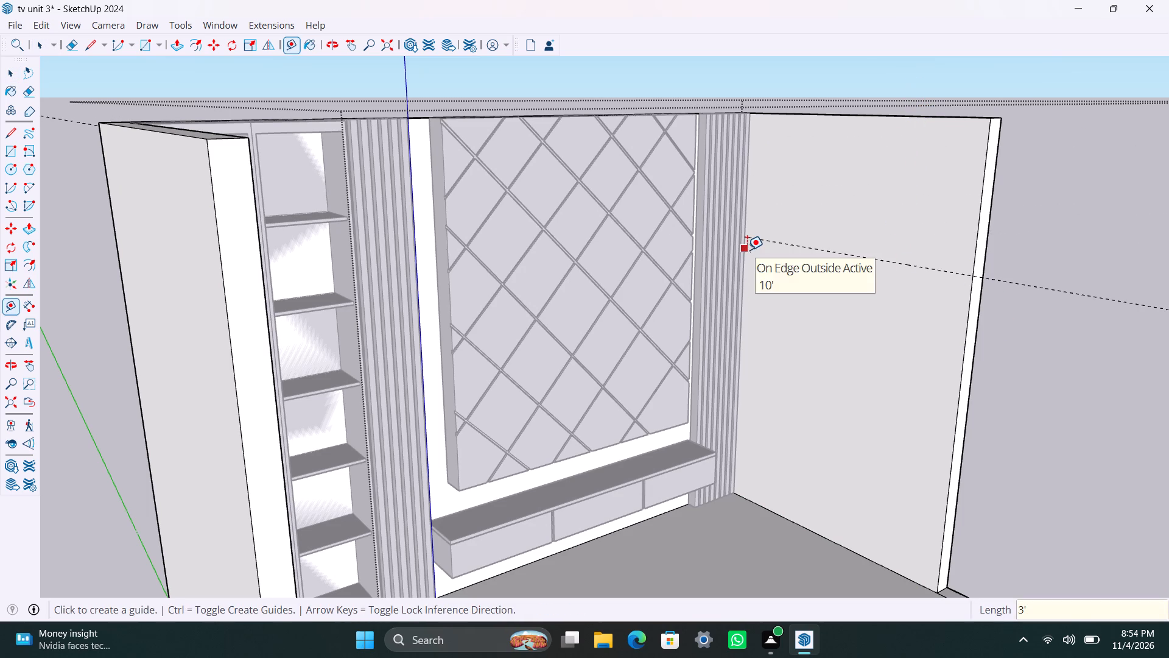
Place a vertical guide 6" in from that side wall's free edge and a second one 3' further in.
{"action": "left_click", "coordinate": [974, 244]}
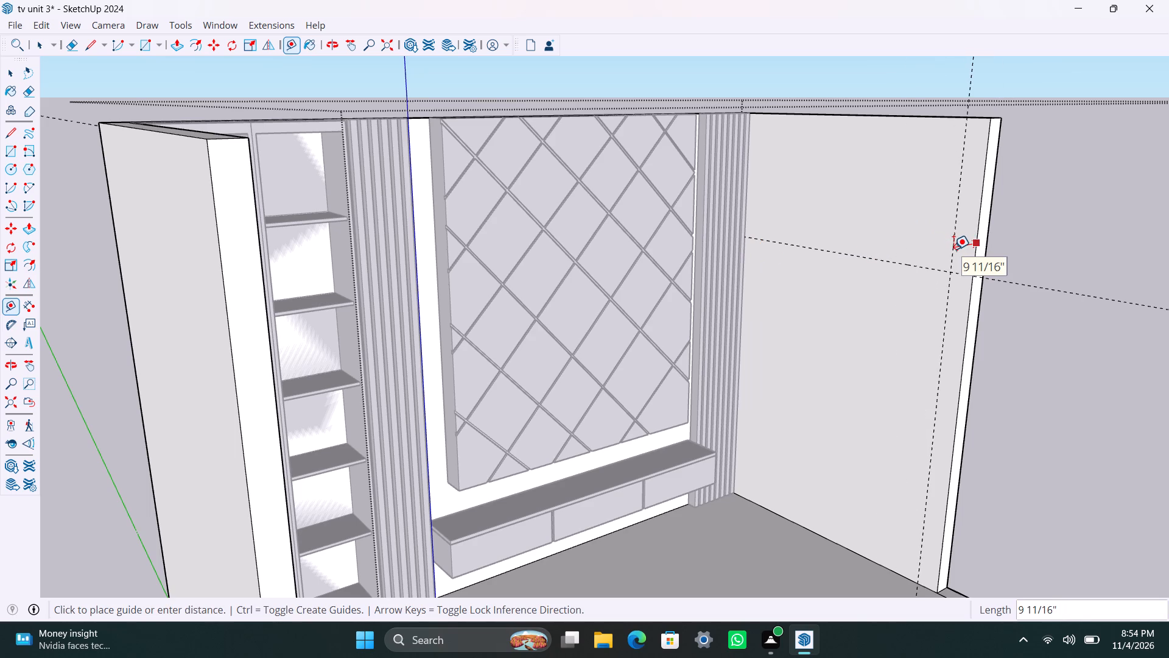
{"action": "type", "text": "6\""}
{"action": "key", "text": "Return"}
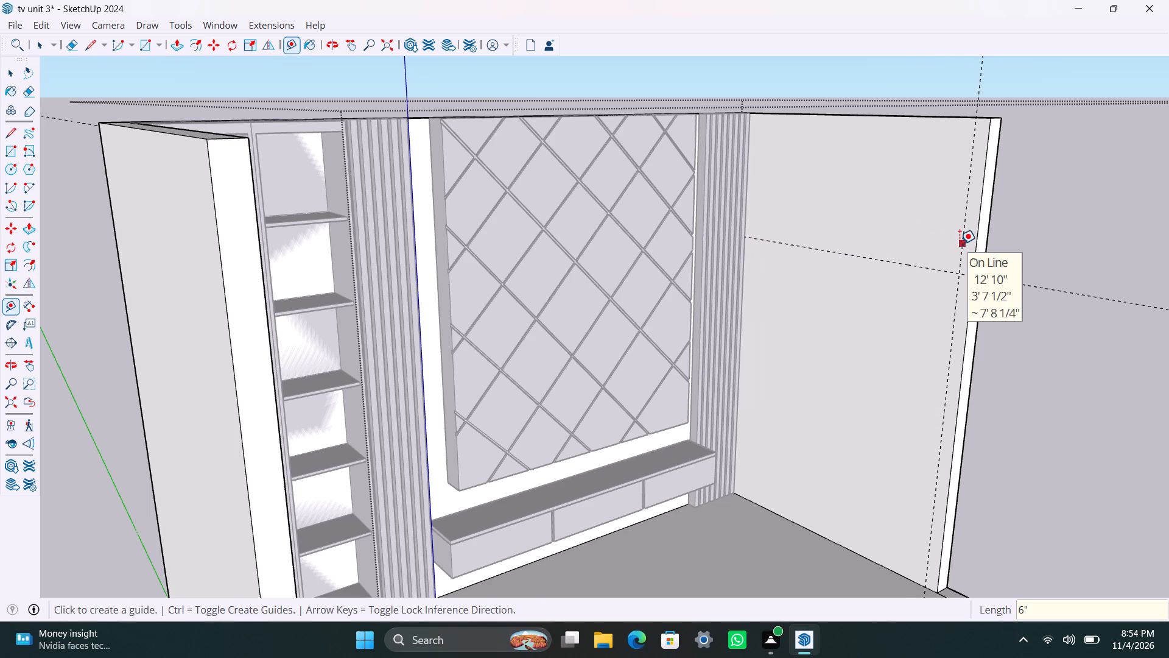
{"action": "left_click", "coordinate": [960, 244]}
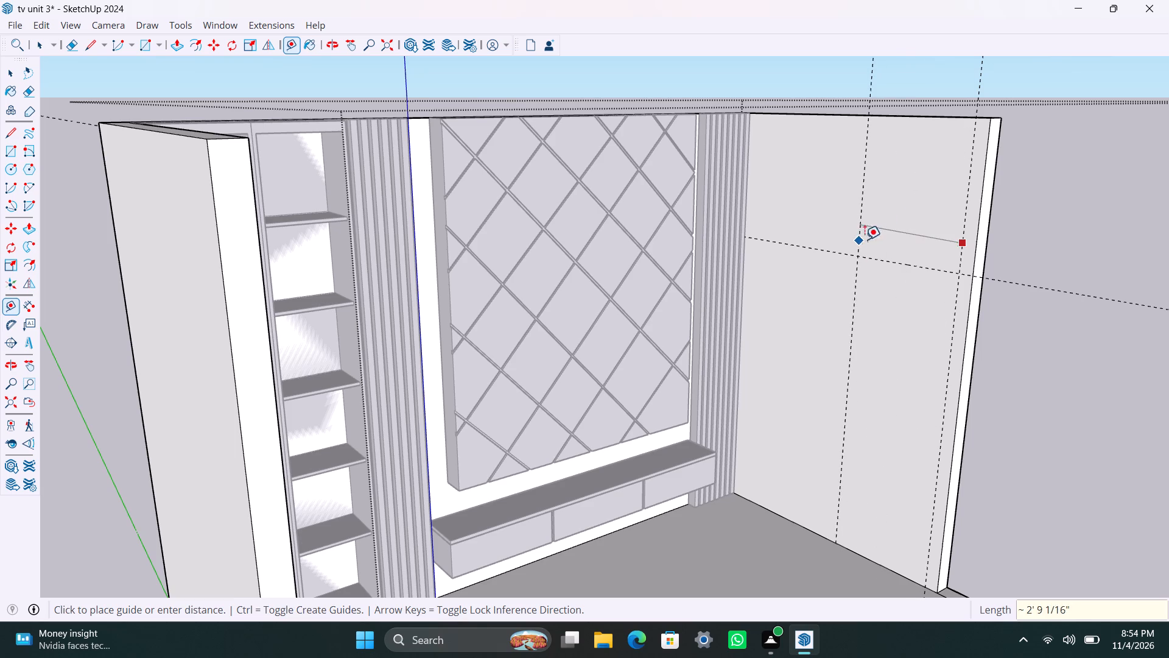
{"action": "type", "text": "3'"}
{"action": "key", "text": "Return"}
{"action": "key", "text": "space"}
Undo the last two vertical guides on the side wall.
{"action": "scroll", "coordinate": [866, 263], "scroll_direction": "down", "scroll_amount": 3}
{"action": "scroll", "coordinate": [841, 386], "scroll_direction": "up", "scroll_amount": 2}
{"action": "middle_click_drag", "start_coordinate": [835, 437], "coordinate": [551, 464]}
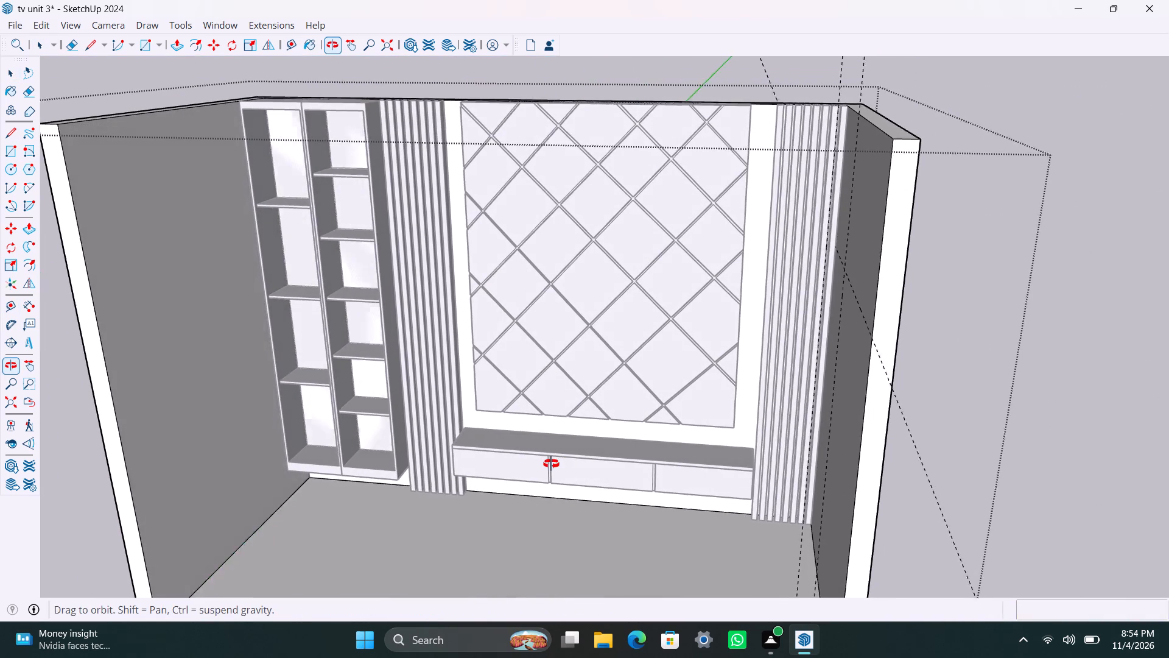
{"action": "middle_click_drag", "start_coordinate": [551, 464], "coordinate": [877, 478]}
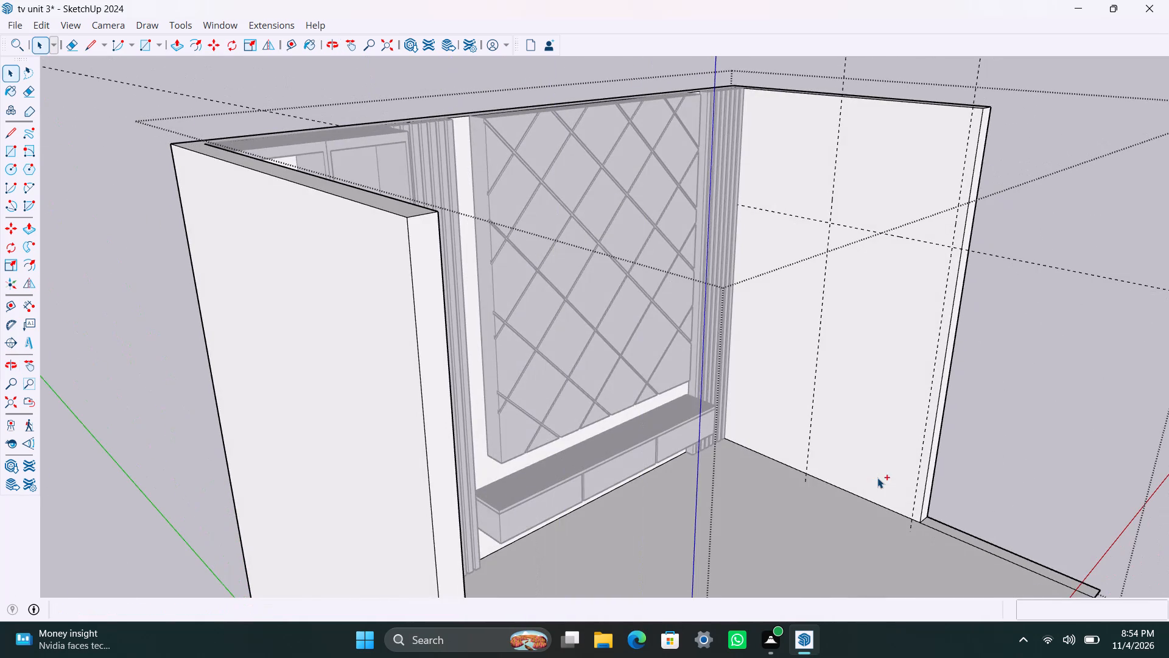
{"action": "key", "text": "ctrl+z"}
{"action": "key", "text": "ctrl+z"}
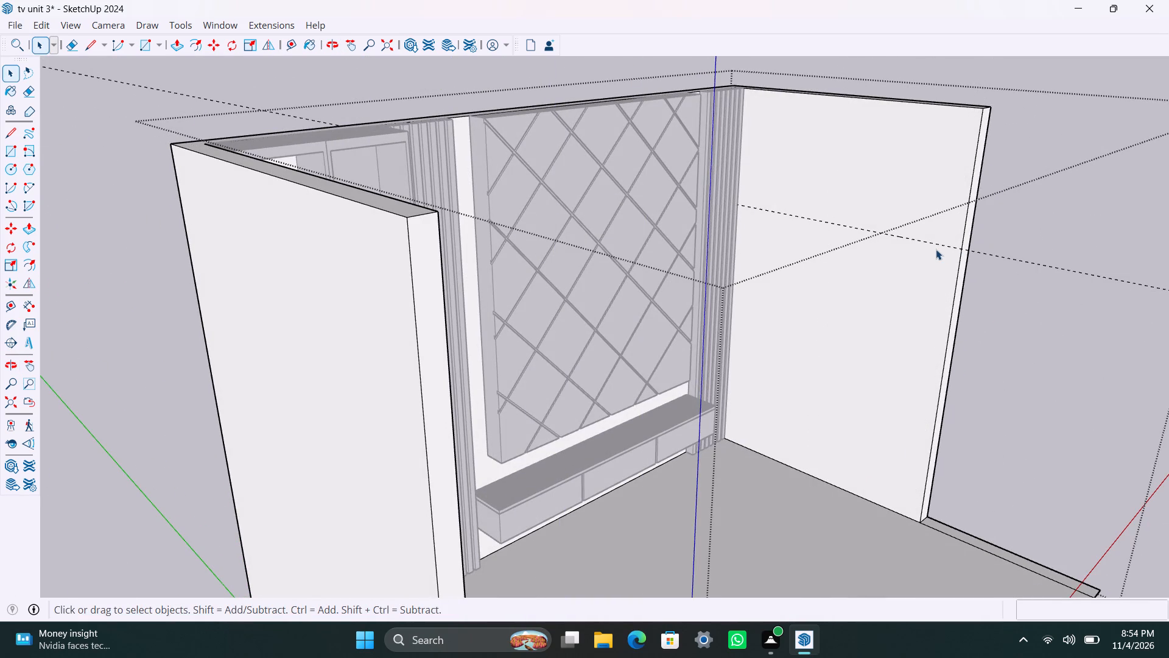
Place a vertical guide 6" from the side wall's outermost free edge and another 3' further in along the wall.
{"action": "key", "text": "t"}
{"action": "left_click", "coordinate": [964, 227]}
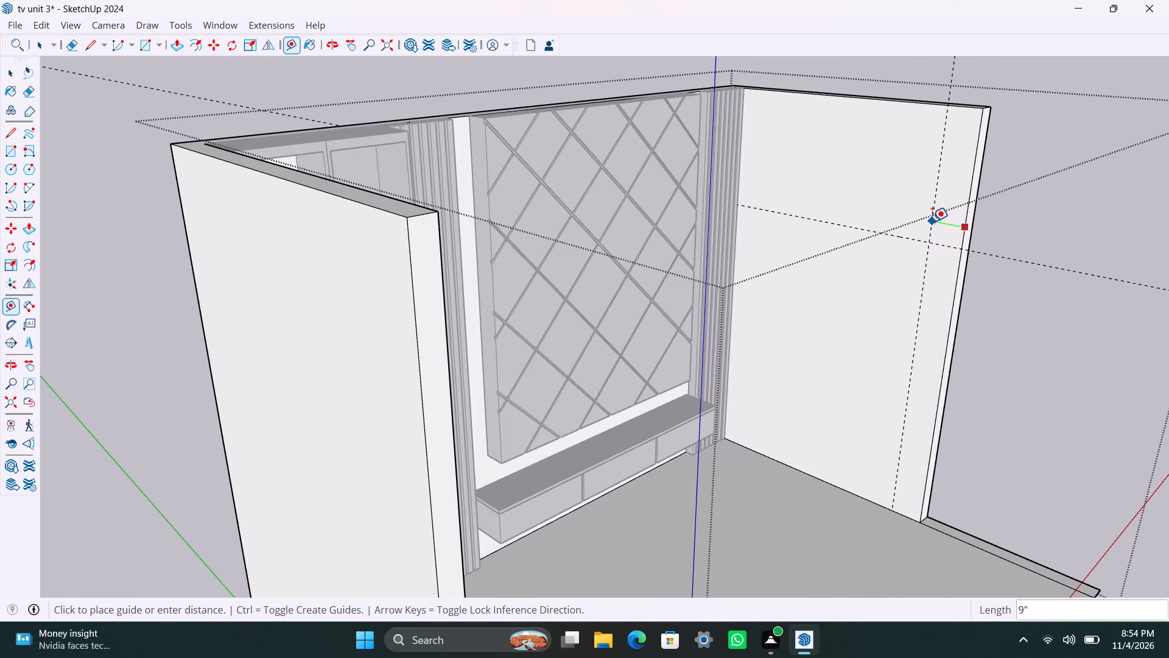
{"action": "type", "text": "6\""}
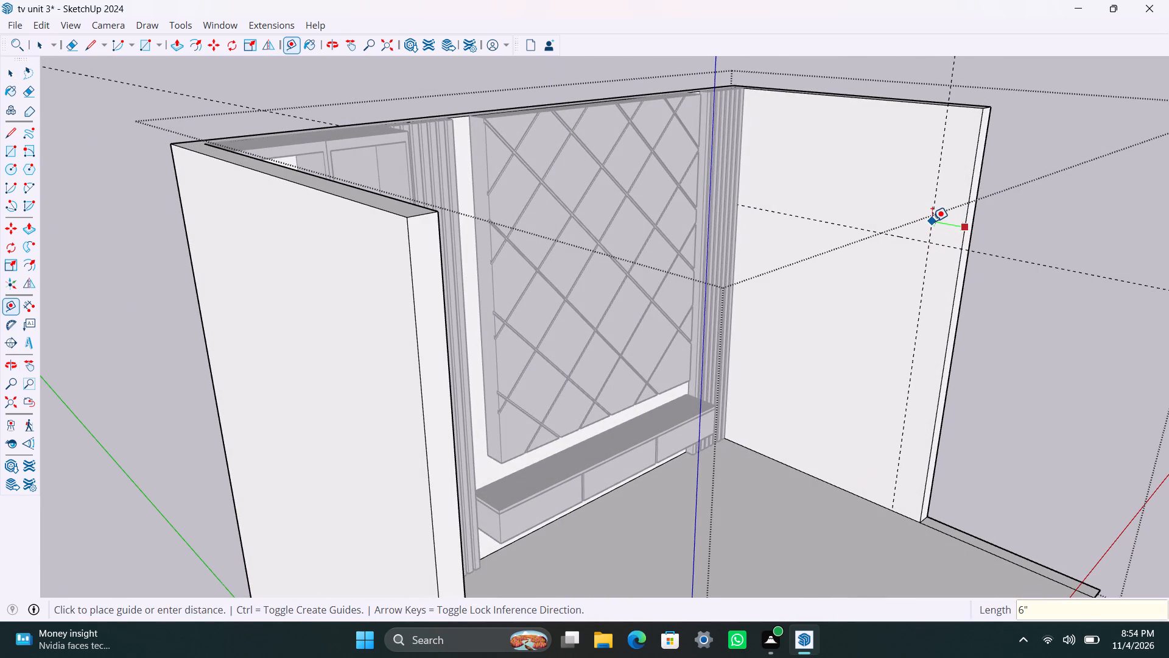
{"action": "key", "text": "Return"}
{"action": "left_click", "coordinate": [941, 216]}
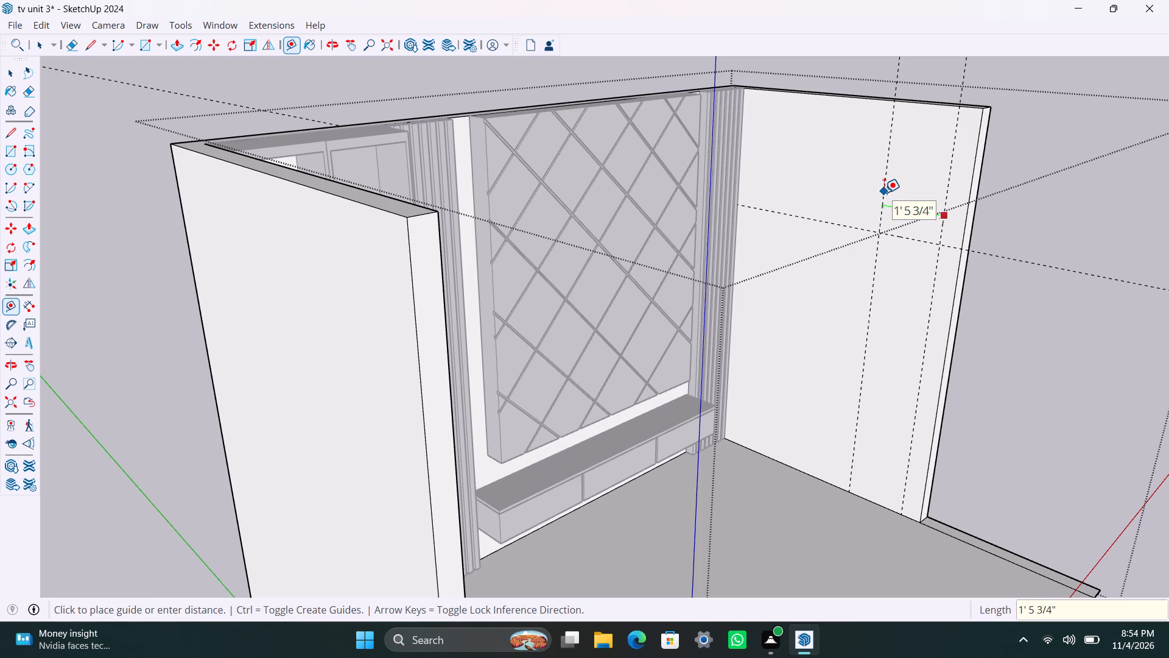
{"action": "type", "text": "3'"}
{"action": "key", "text": "Return"}
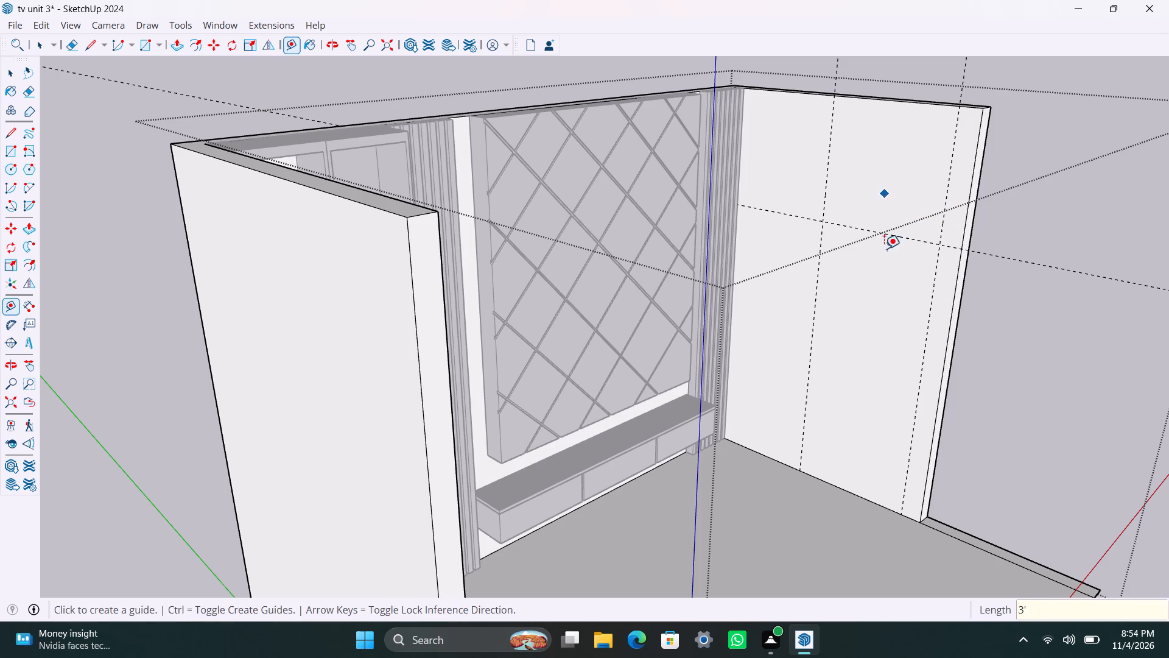
{"action": "key", "text": "space"}
Cut a 3' by 7' door opening through the side wall, from the guide intersection down to the floor.
{"action": "key", "text": "r"}
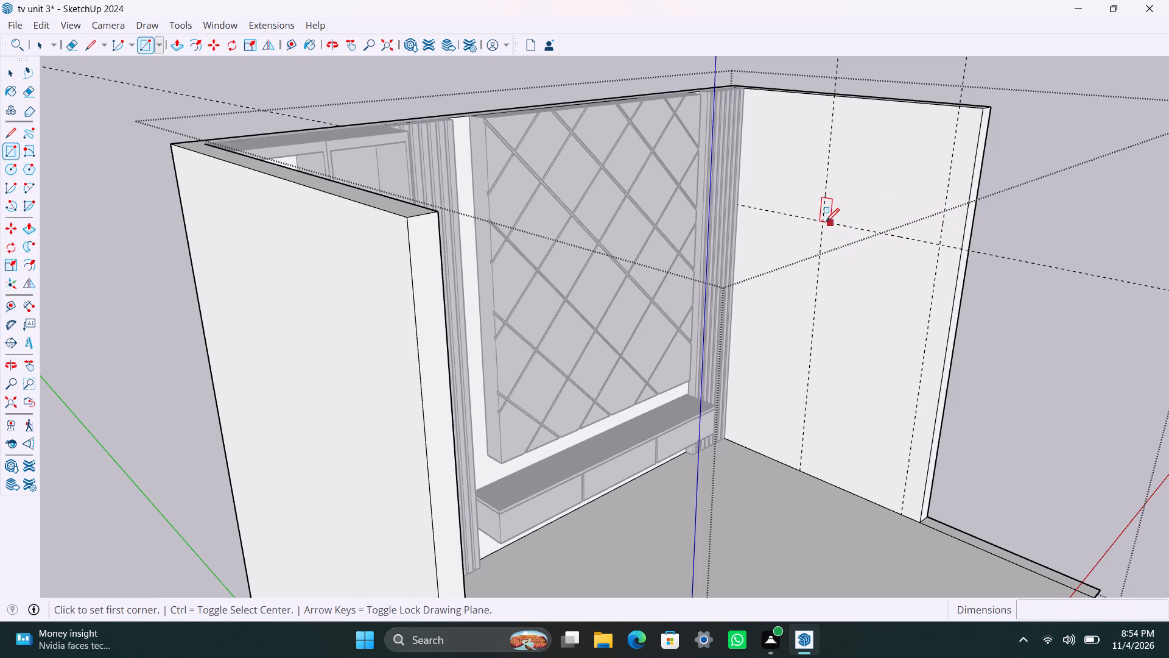
{"action": "left_click_drag", "start_coordinate": [823, 223], "coordinate": [823, 229]}
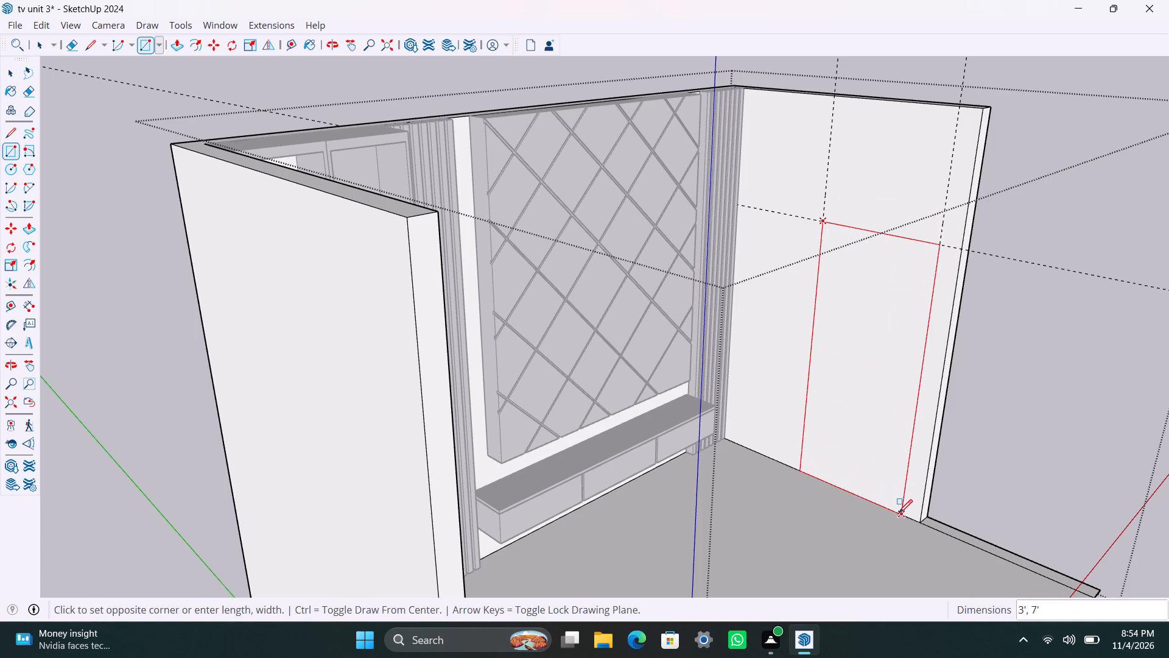
{"action": "left_click", "coordinate": [899, 513]}
{"action": "key", "text": "space"}
{"action": "left_click", "coordinate": [871, 457]}
{"action": "key", "text": "p"}
{"action": "left_click_drag", "start_coordinate": [871, 455], "coordinate": [894, 425]}
{"action": "key", "text": "space"}
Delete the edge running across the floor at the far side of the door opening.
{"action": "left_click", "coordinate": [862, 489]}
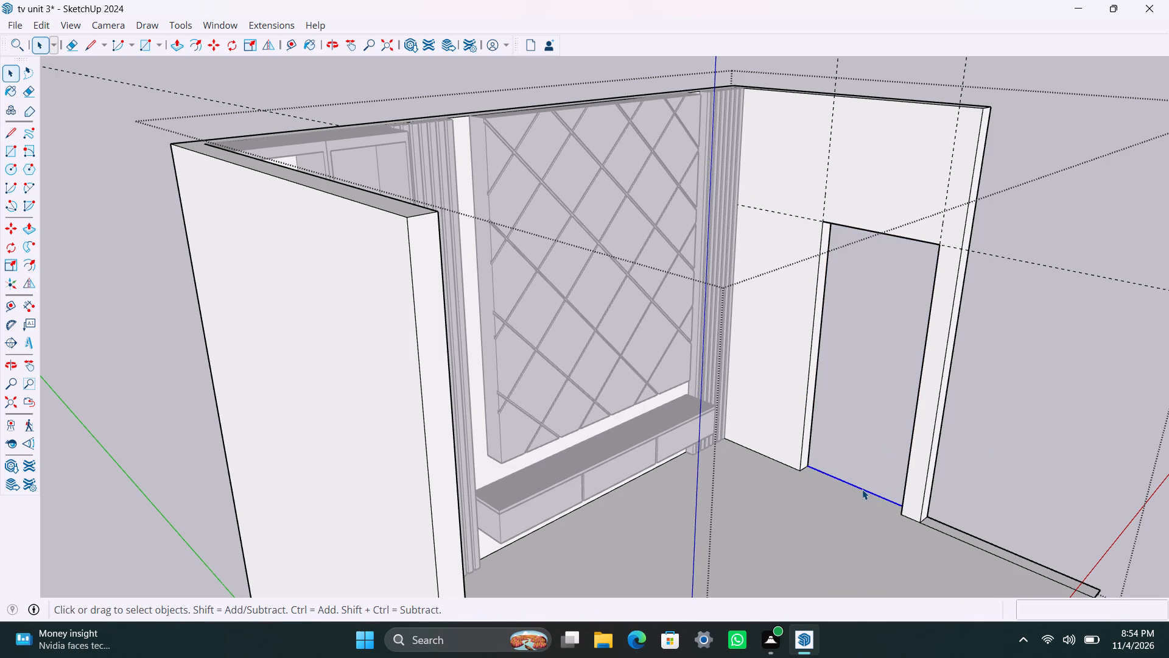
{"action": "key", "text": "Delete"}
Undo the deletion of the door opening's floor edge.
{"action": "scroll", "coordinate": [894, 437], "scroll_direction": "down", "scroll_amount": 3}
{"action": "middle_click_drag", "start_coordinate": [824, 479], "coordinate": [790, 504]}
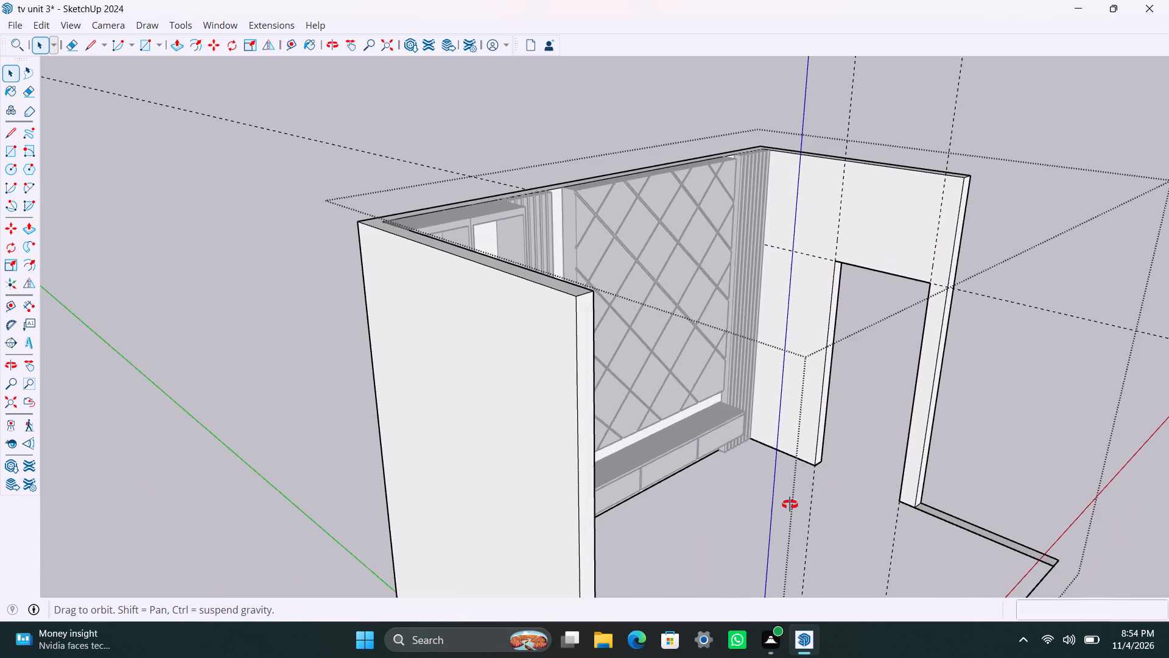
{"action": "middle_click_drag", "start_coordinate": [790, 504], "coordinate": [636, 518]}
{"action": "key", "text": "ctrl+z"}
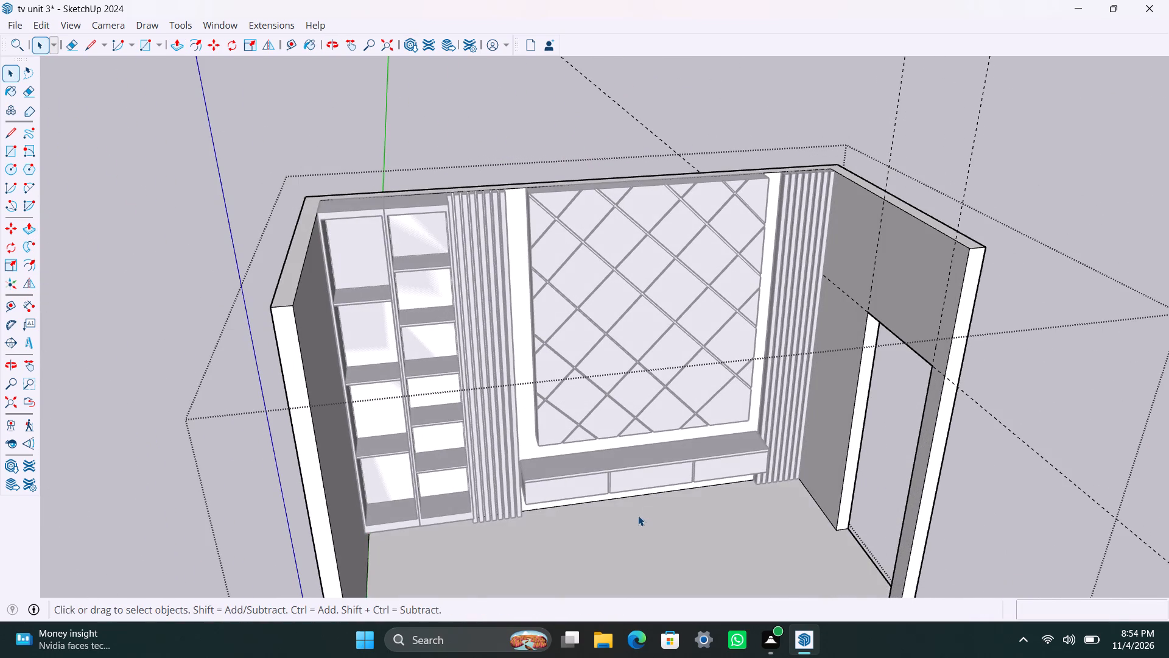
Place horizontal guides on the opposite side wall, one 3' below its top edge and another 5' below the first.
{"action": "scroll", "coordinate": [635, 471], "scroll_direction": "down", "scroll_amount": 10}
{"action": "middle_click_drag", "start_coordinate": [827, 426], "coordinate": [382, 461]}
{"action": "scroll", "coordinate": [485, 383], "scroll_direction": "up", "scroll_amount": 3}
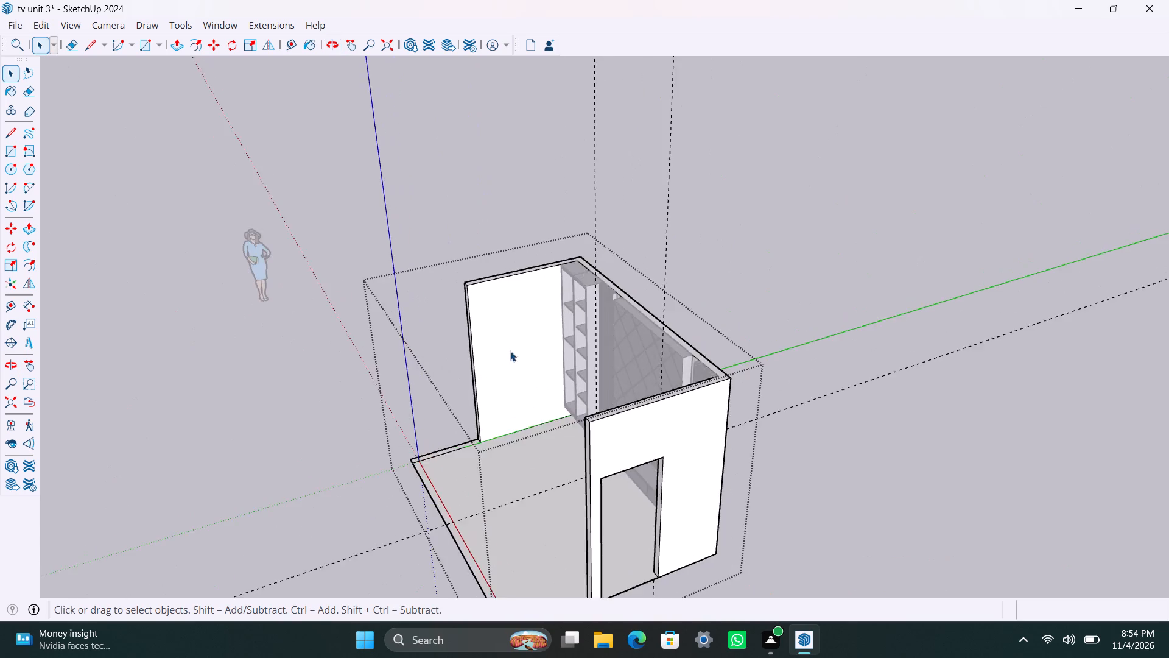
{"action": "scroll", "coordinate": [510, 351], "scroll_direction": "up", "scroll_amount": 6}
{"action": "key", "text": "t"}
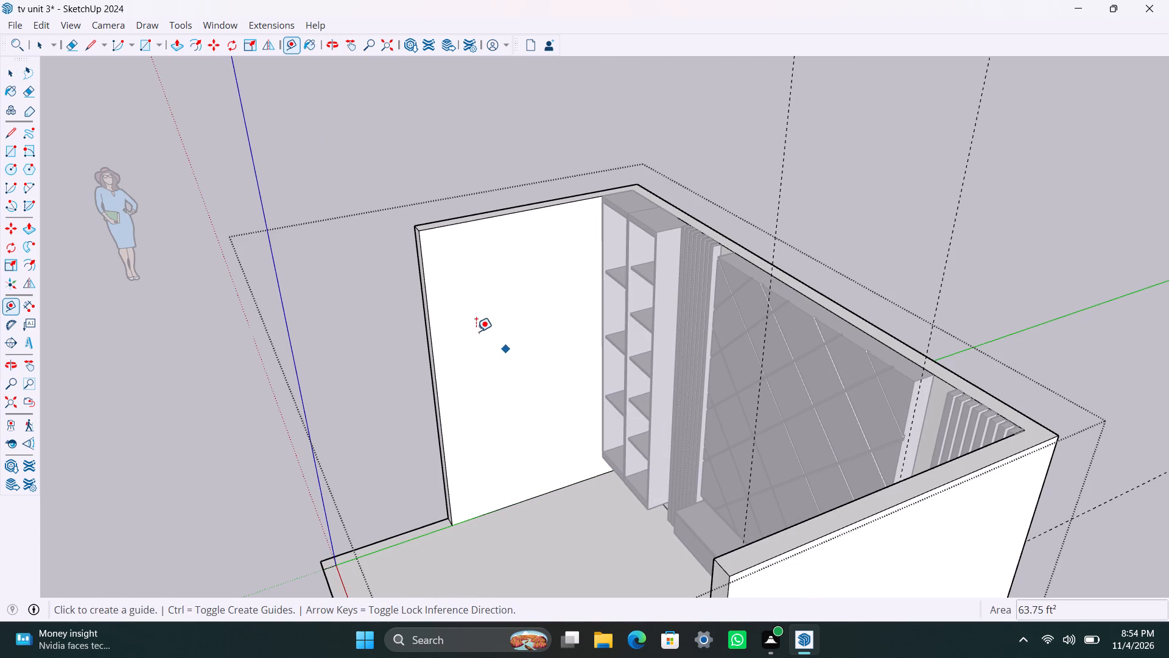
{"action": "left_click", "coordinate": [488, 216]}
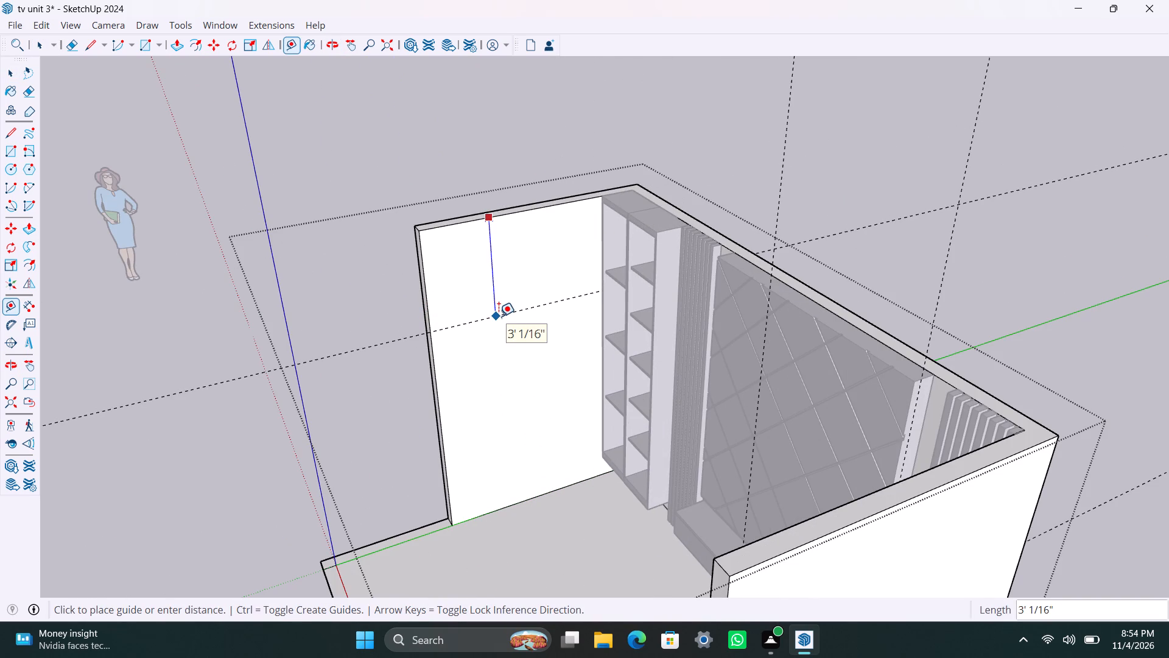
{"action": "type", "text": "3'"}
{"action": "key", "text": "Return"}
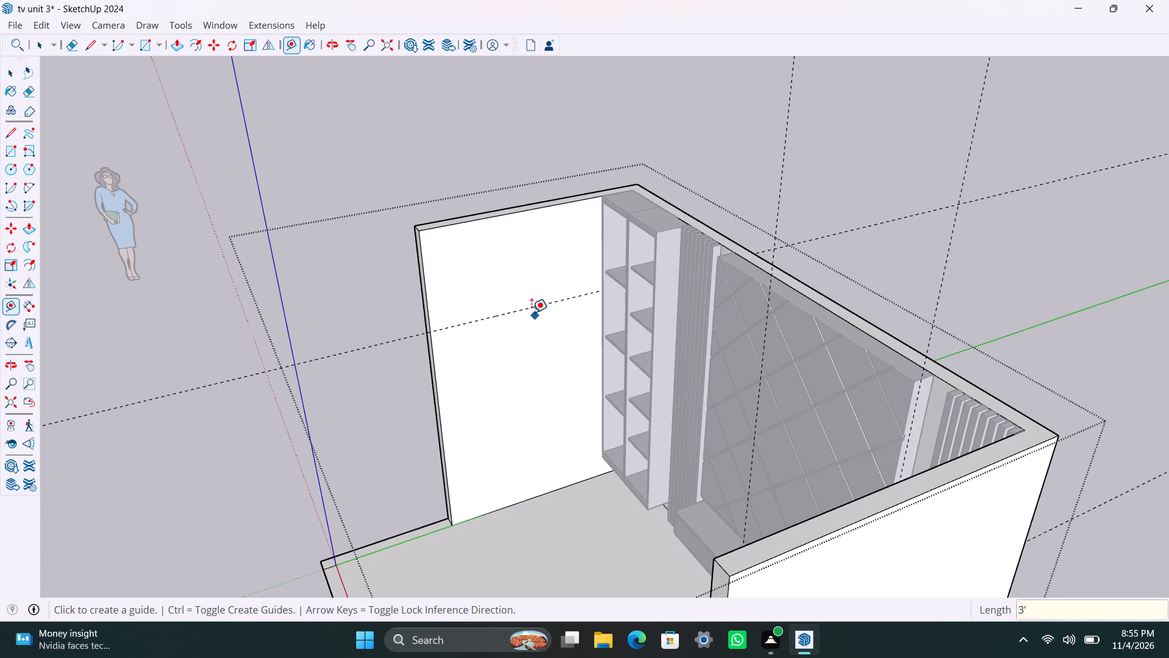
{"action": "left_click", "coordinate": [531, 310]}
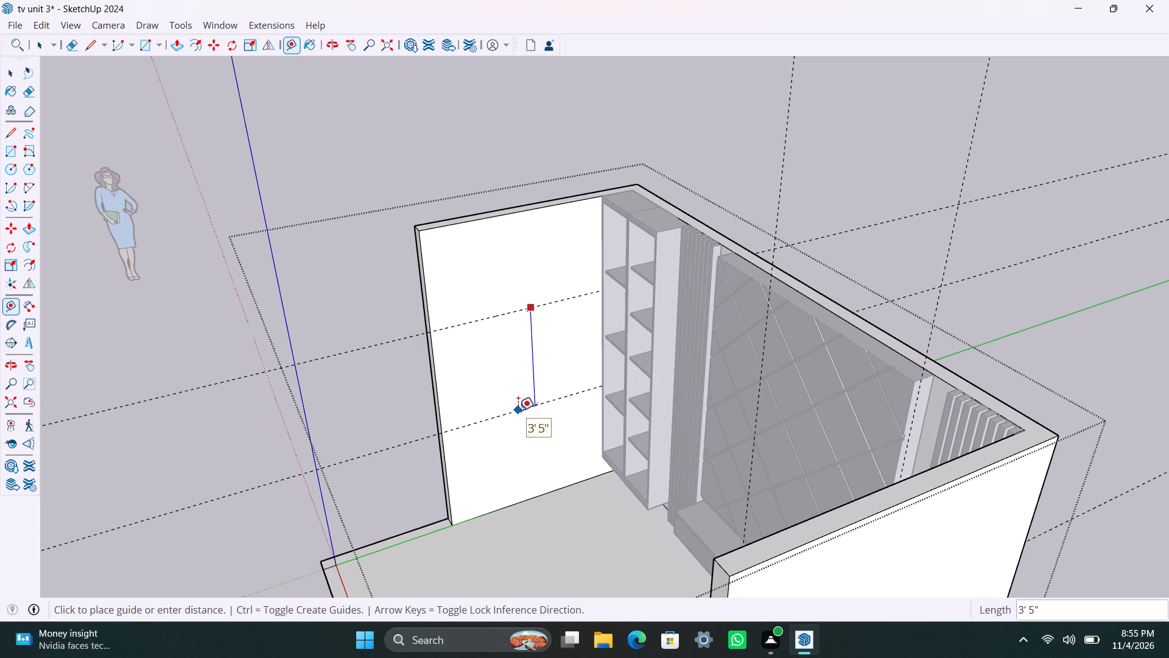
{"action": "type", "text": "5'"}
{"action": "key", "text": "Return"}
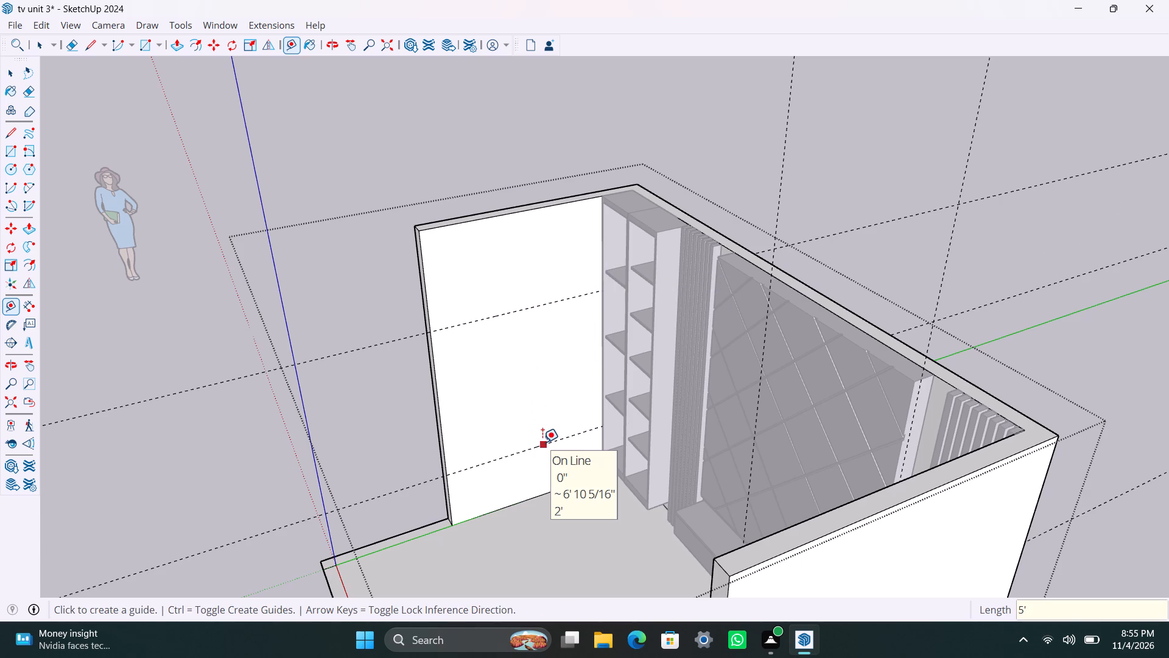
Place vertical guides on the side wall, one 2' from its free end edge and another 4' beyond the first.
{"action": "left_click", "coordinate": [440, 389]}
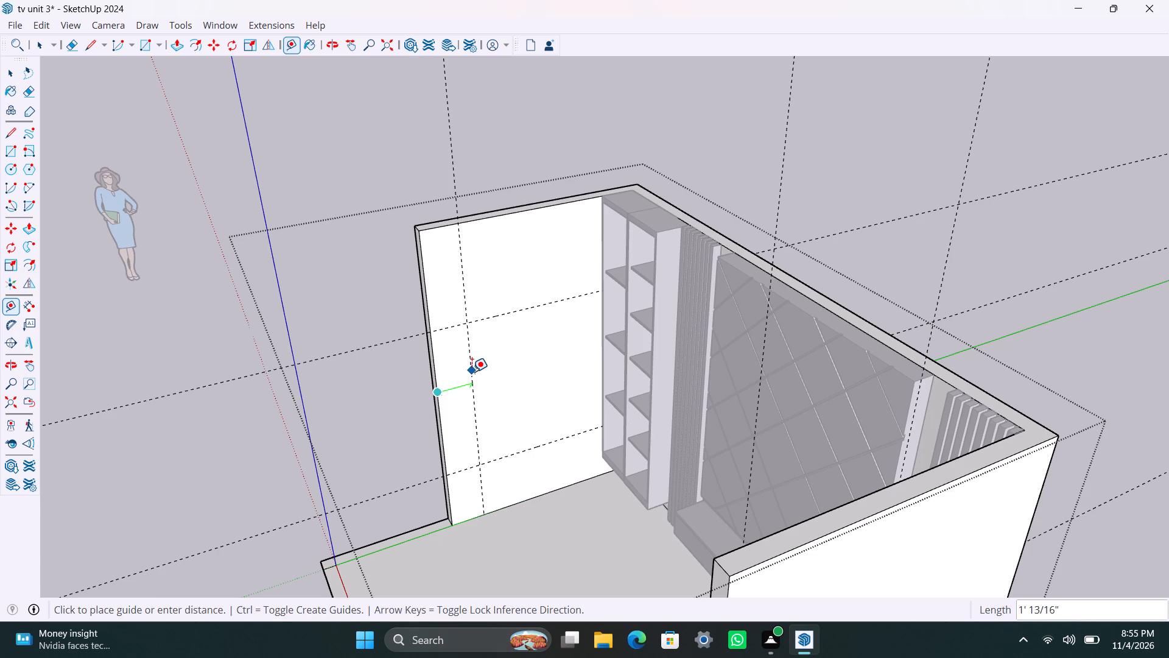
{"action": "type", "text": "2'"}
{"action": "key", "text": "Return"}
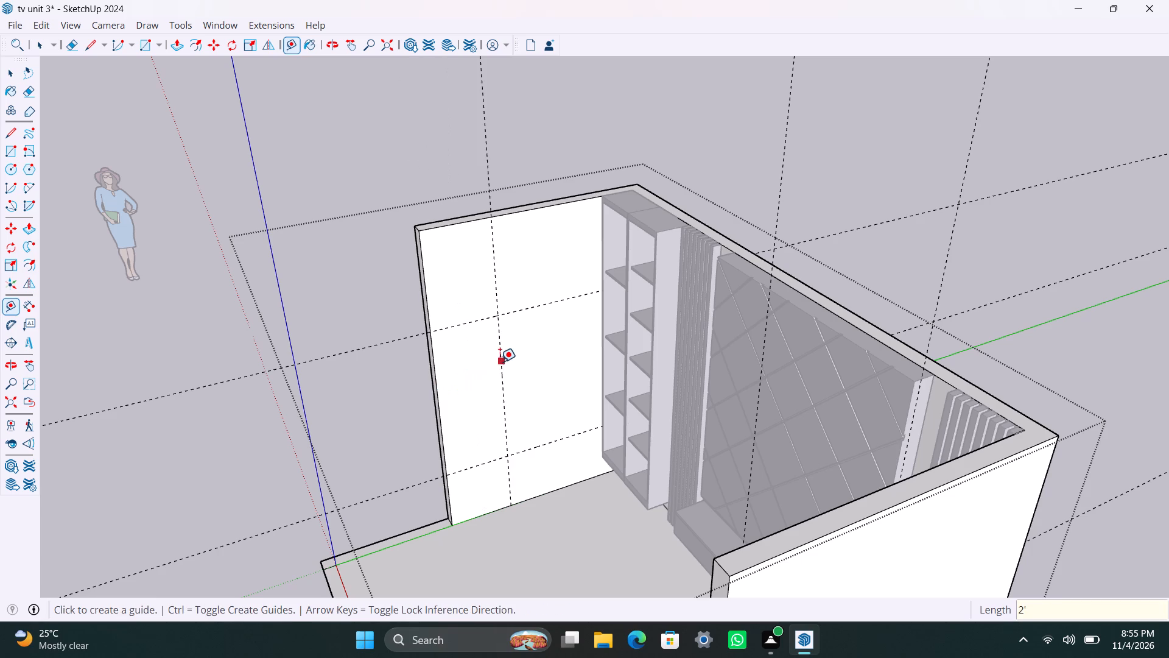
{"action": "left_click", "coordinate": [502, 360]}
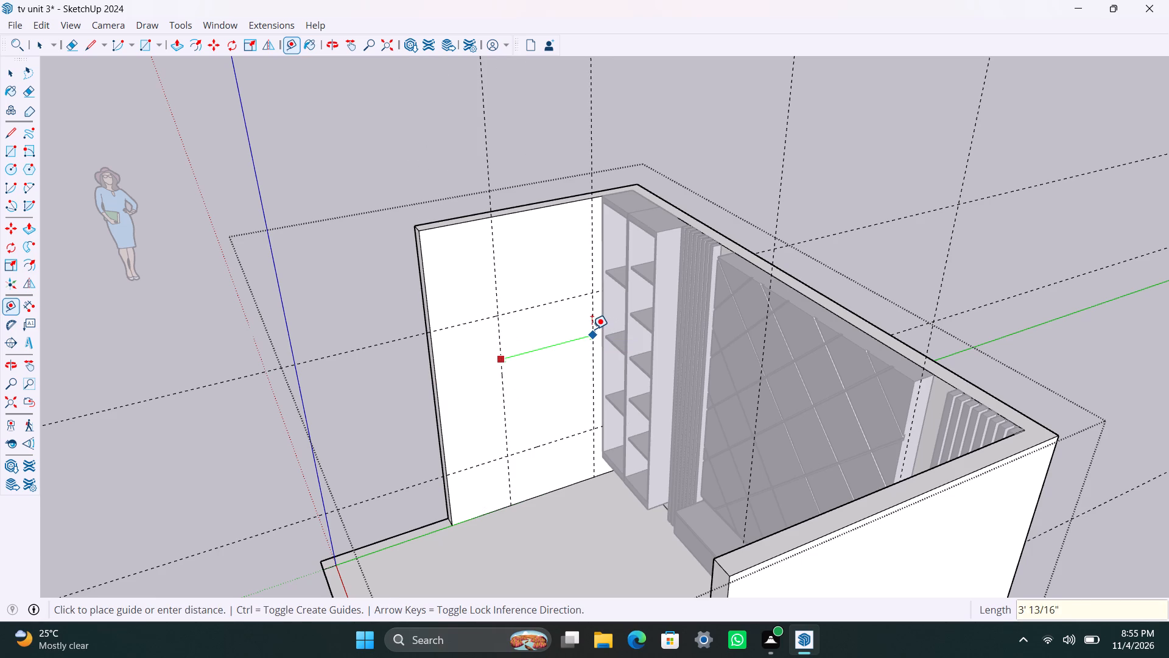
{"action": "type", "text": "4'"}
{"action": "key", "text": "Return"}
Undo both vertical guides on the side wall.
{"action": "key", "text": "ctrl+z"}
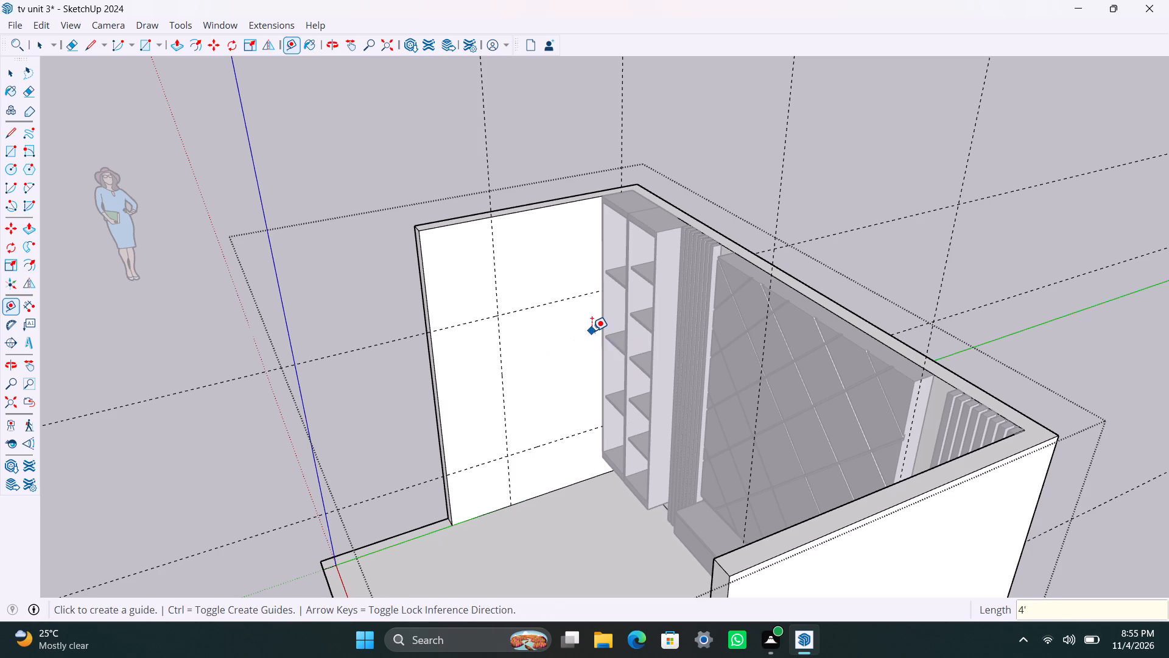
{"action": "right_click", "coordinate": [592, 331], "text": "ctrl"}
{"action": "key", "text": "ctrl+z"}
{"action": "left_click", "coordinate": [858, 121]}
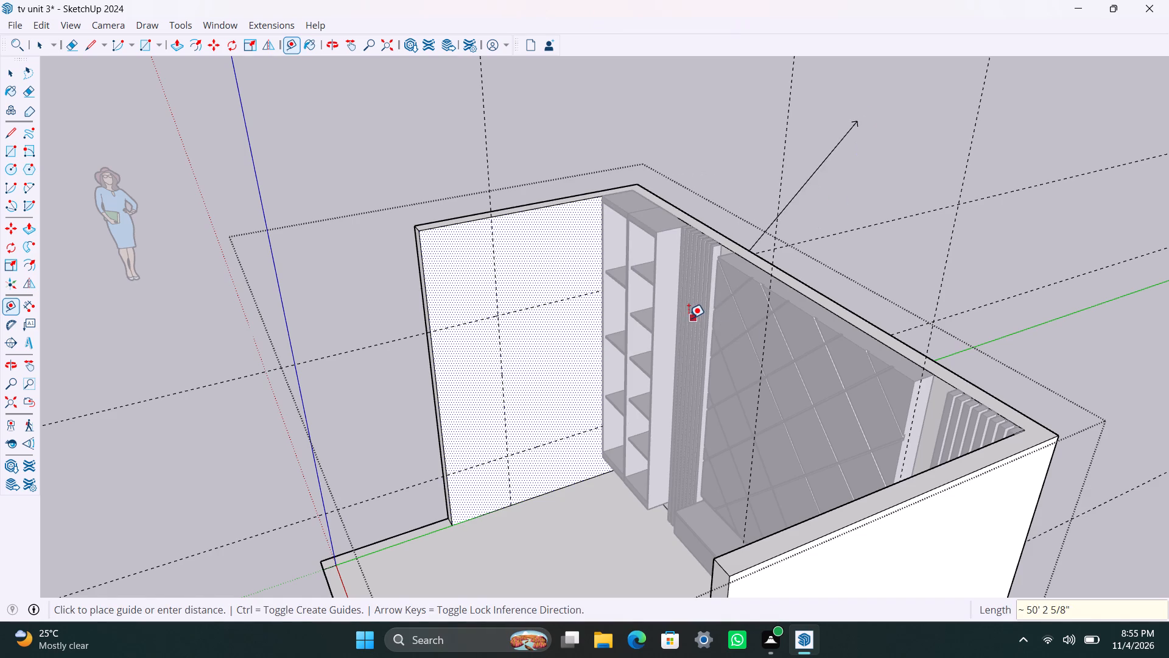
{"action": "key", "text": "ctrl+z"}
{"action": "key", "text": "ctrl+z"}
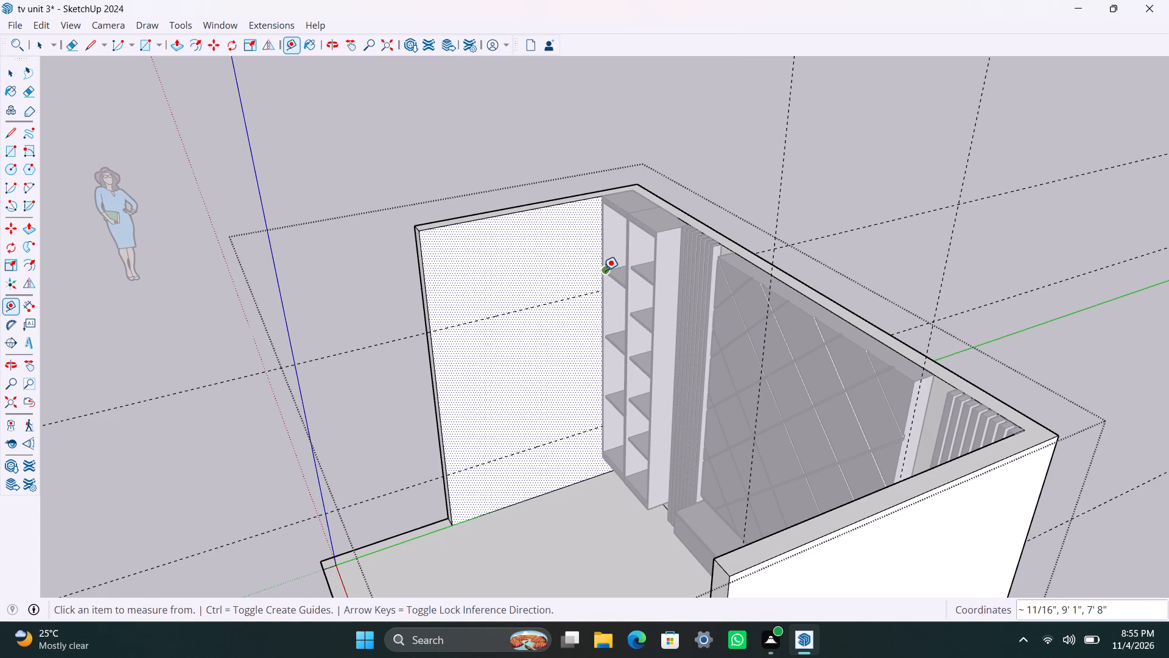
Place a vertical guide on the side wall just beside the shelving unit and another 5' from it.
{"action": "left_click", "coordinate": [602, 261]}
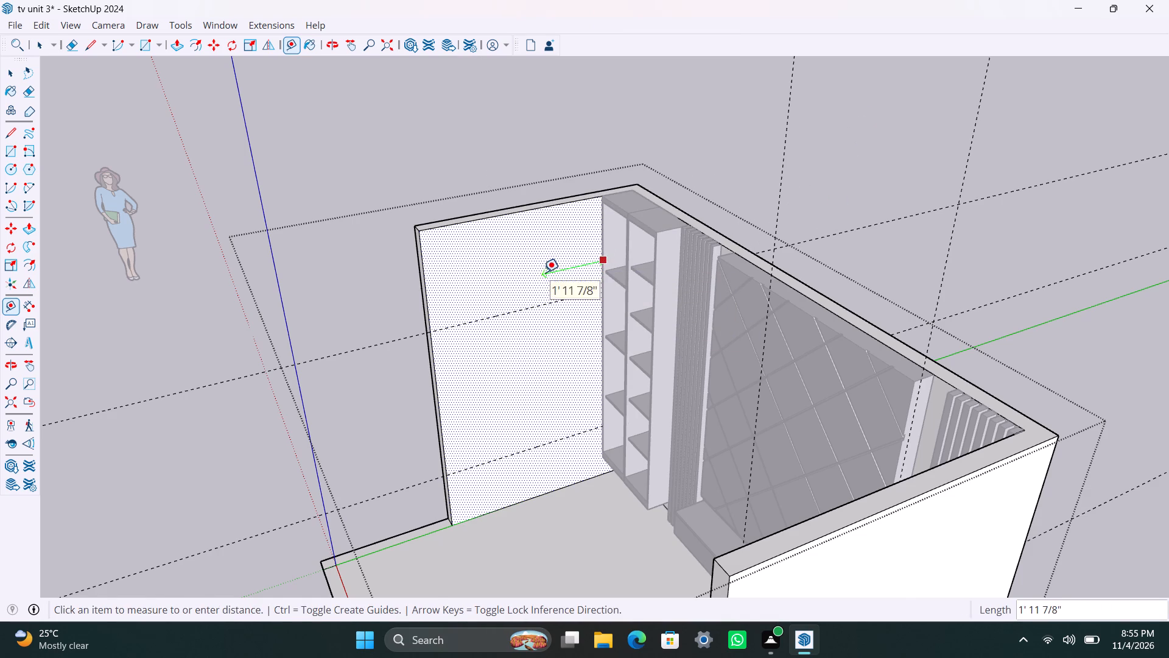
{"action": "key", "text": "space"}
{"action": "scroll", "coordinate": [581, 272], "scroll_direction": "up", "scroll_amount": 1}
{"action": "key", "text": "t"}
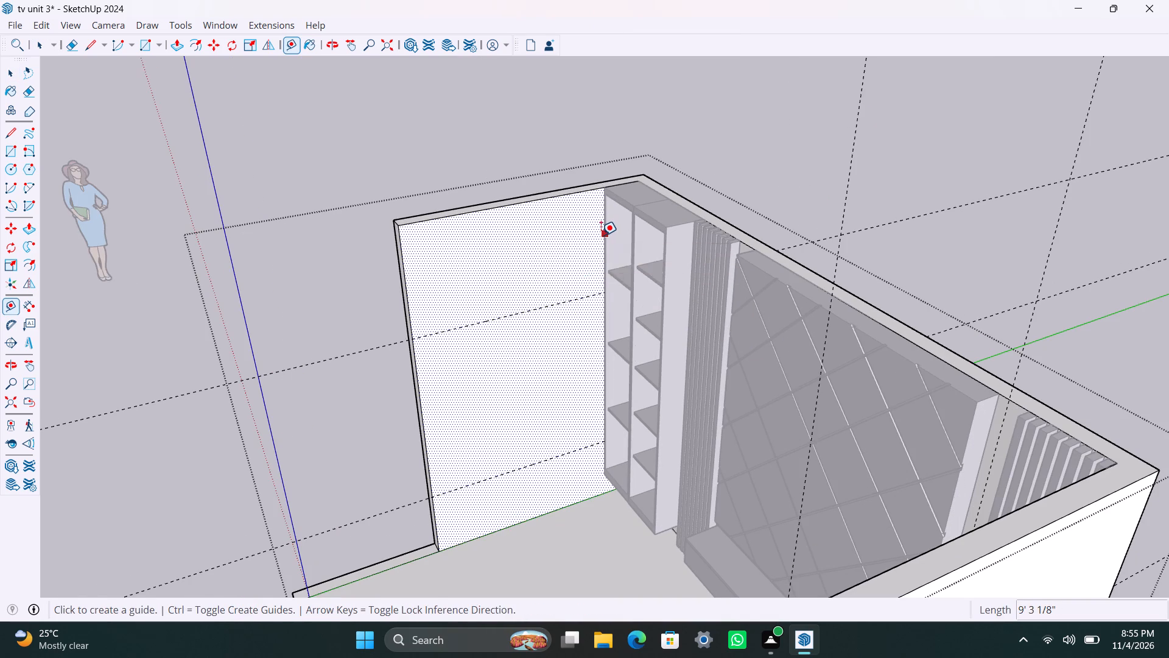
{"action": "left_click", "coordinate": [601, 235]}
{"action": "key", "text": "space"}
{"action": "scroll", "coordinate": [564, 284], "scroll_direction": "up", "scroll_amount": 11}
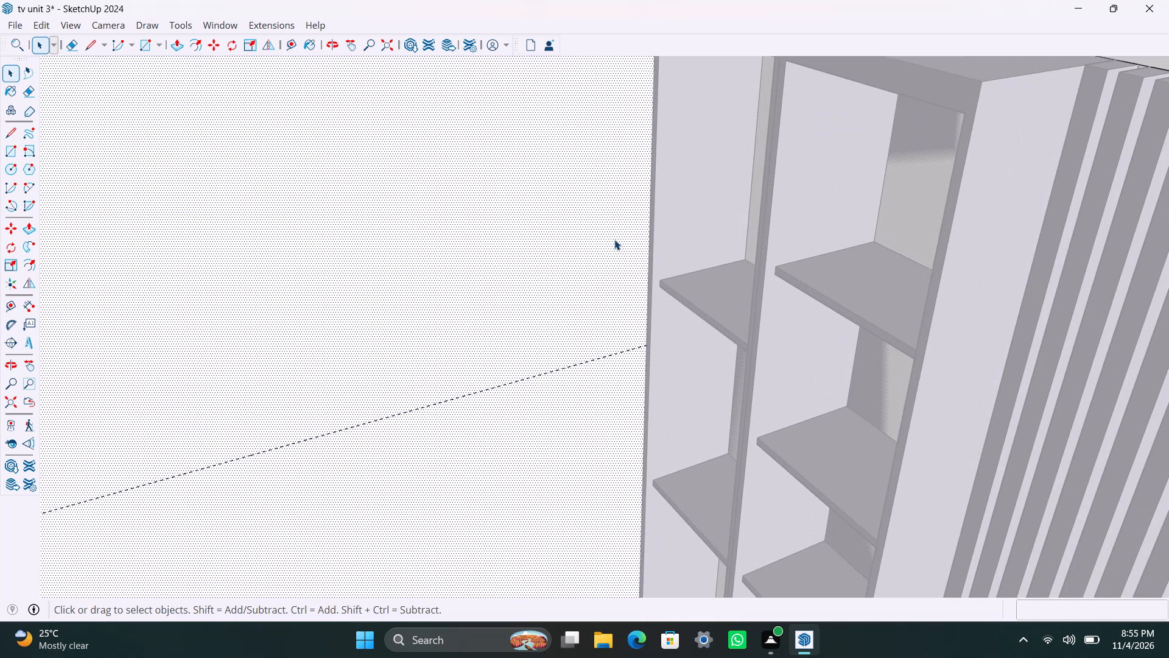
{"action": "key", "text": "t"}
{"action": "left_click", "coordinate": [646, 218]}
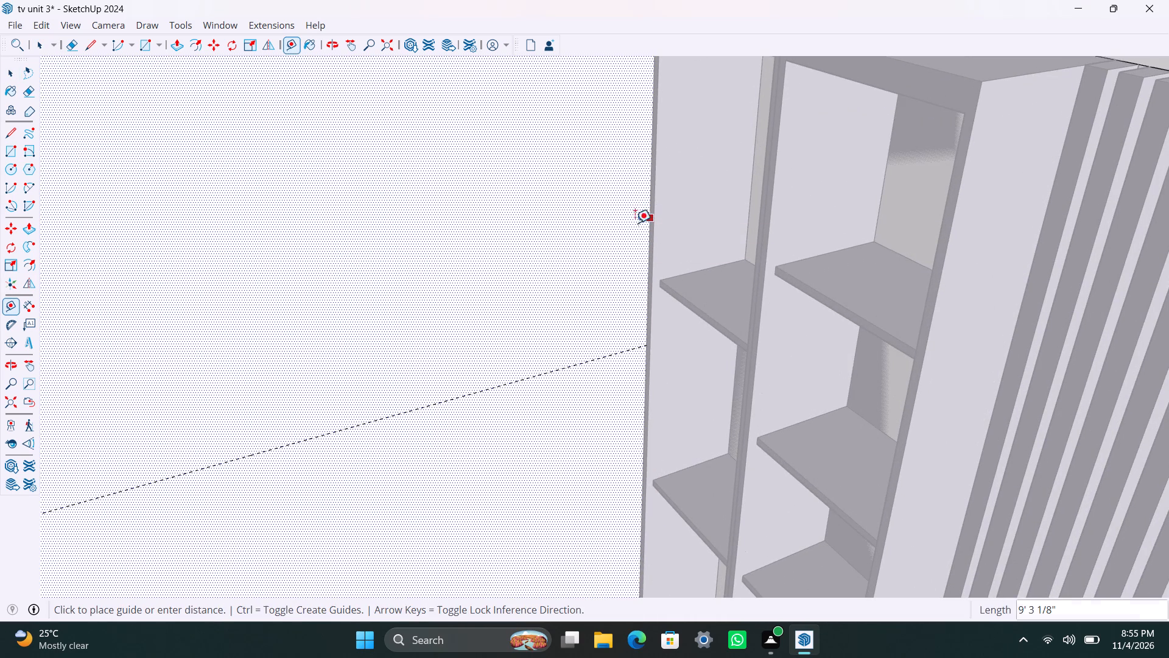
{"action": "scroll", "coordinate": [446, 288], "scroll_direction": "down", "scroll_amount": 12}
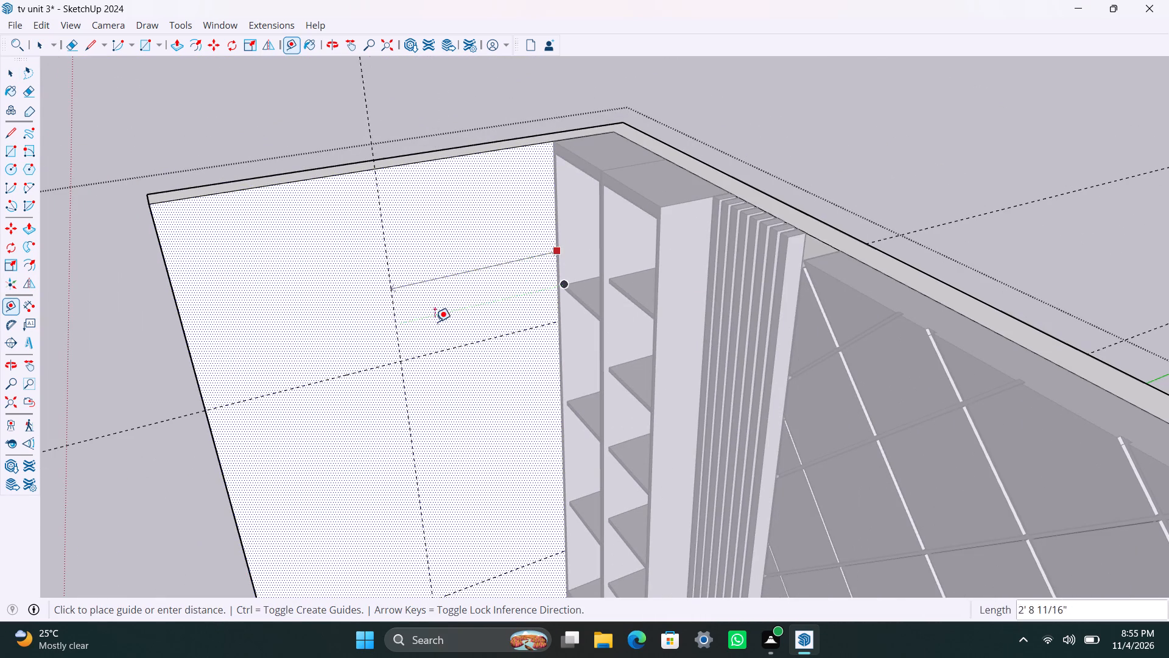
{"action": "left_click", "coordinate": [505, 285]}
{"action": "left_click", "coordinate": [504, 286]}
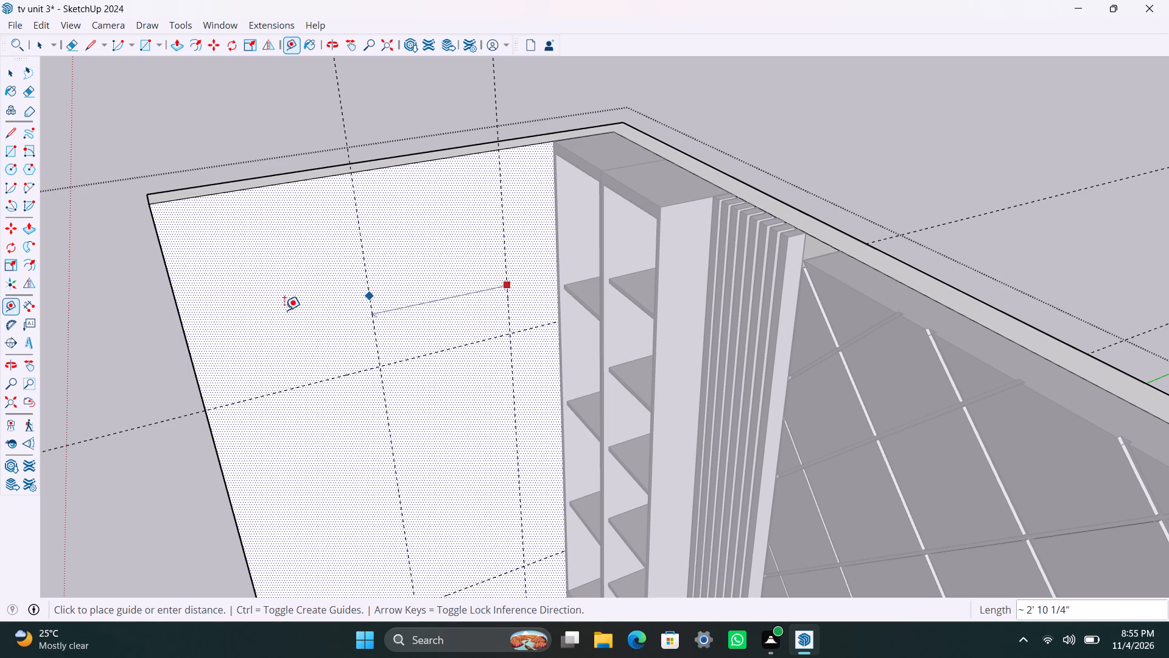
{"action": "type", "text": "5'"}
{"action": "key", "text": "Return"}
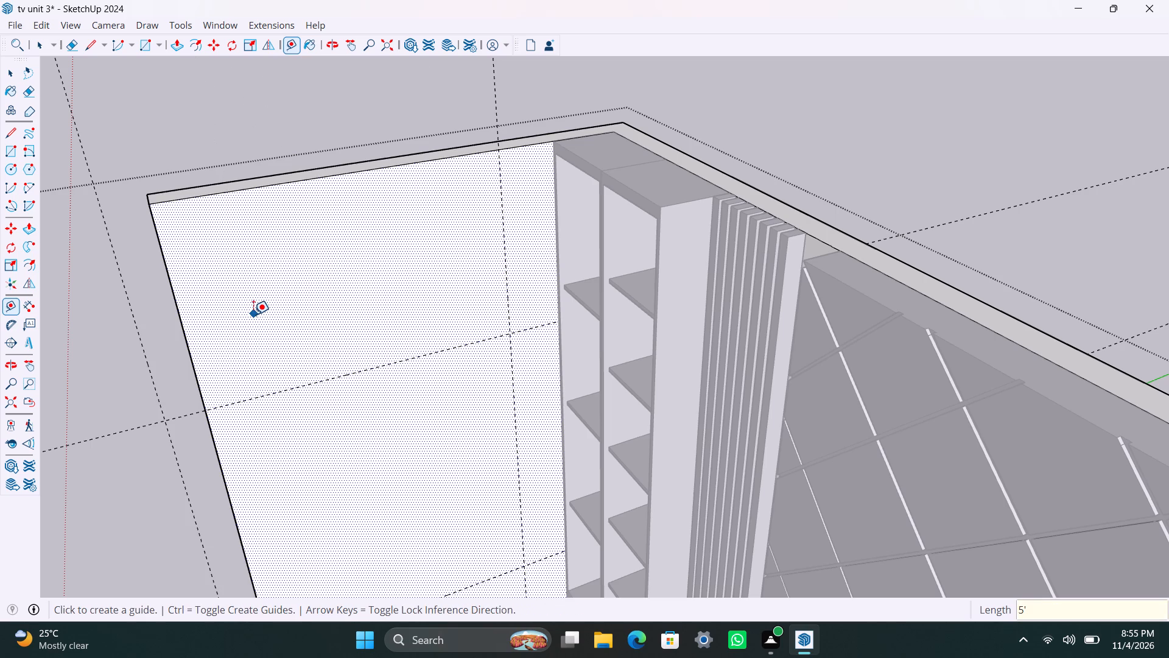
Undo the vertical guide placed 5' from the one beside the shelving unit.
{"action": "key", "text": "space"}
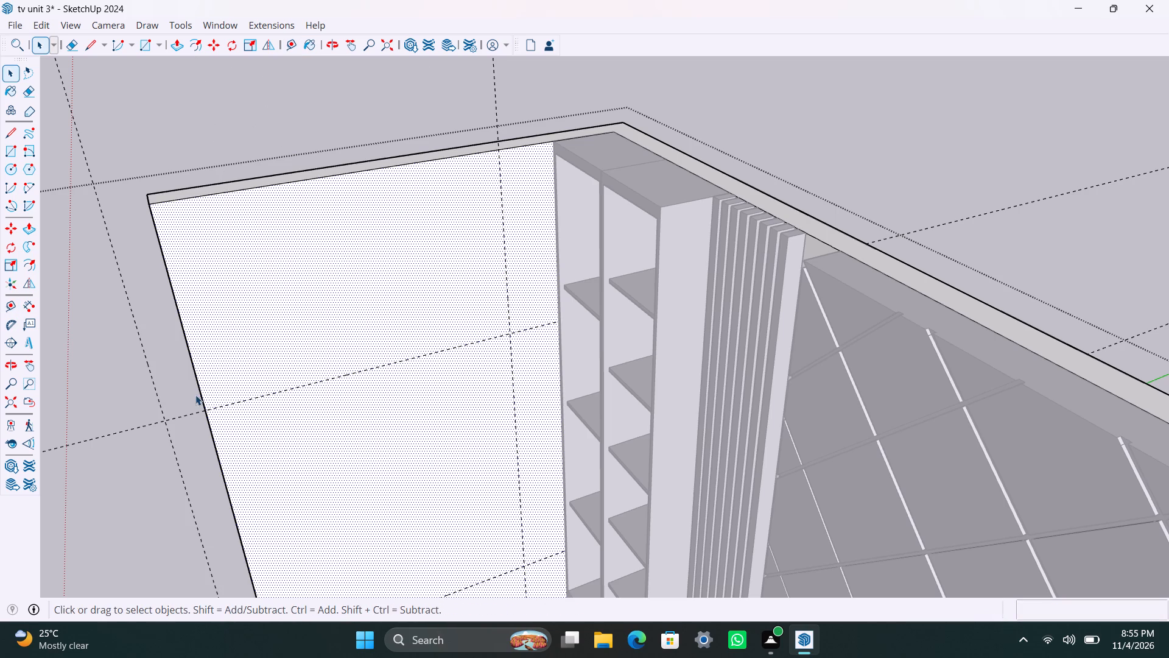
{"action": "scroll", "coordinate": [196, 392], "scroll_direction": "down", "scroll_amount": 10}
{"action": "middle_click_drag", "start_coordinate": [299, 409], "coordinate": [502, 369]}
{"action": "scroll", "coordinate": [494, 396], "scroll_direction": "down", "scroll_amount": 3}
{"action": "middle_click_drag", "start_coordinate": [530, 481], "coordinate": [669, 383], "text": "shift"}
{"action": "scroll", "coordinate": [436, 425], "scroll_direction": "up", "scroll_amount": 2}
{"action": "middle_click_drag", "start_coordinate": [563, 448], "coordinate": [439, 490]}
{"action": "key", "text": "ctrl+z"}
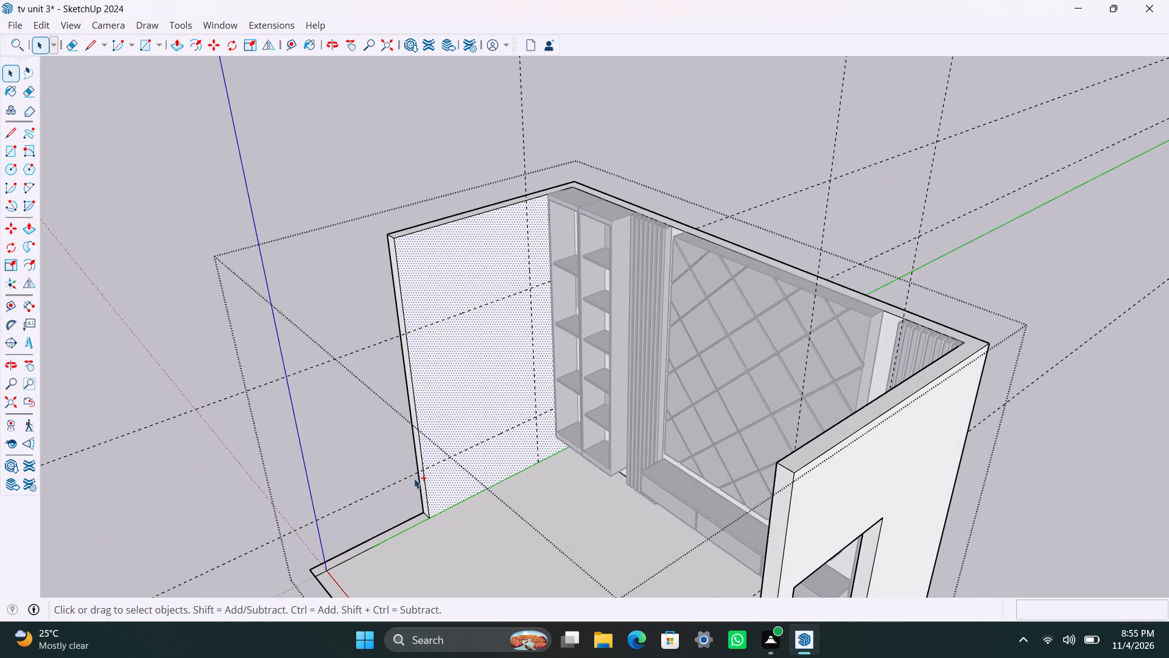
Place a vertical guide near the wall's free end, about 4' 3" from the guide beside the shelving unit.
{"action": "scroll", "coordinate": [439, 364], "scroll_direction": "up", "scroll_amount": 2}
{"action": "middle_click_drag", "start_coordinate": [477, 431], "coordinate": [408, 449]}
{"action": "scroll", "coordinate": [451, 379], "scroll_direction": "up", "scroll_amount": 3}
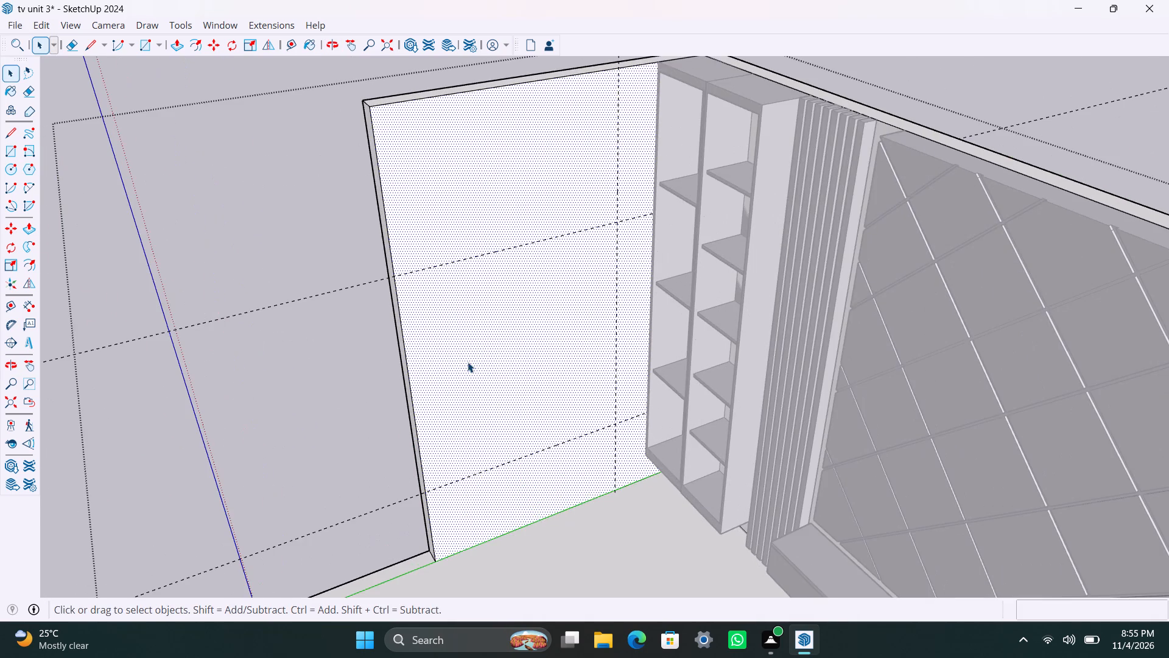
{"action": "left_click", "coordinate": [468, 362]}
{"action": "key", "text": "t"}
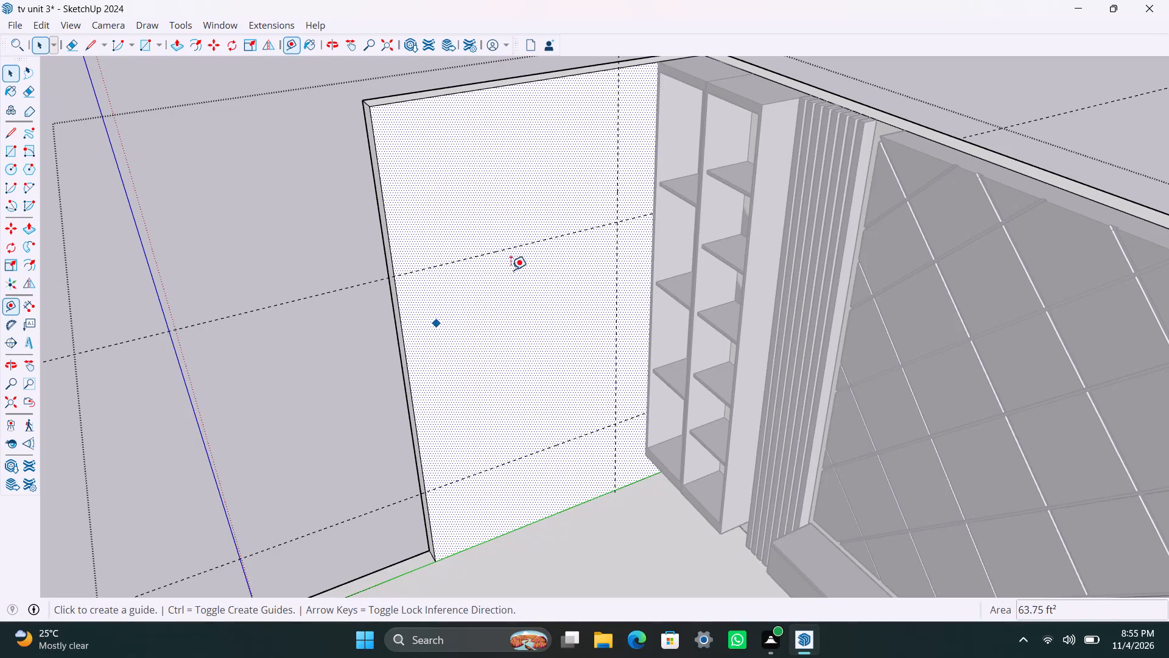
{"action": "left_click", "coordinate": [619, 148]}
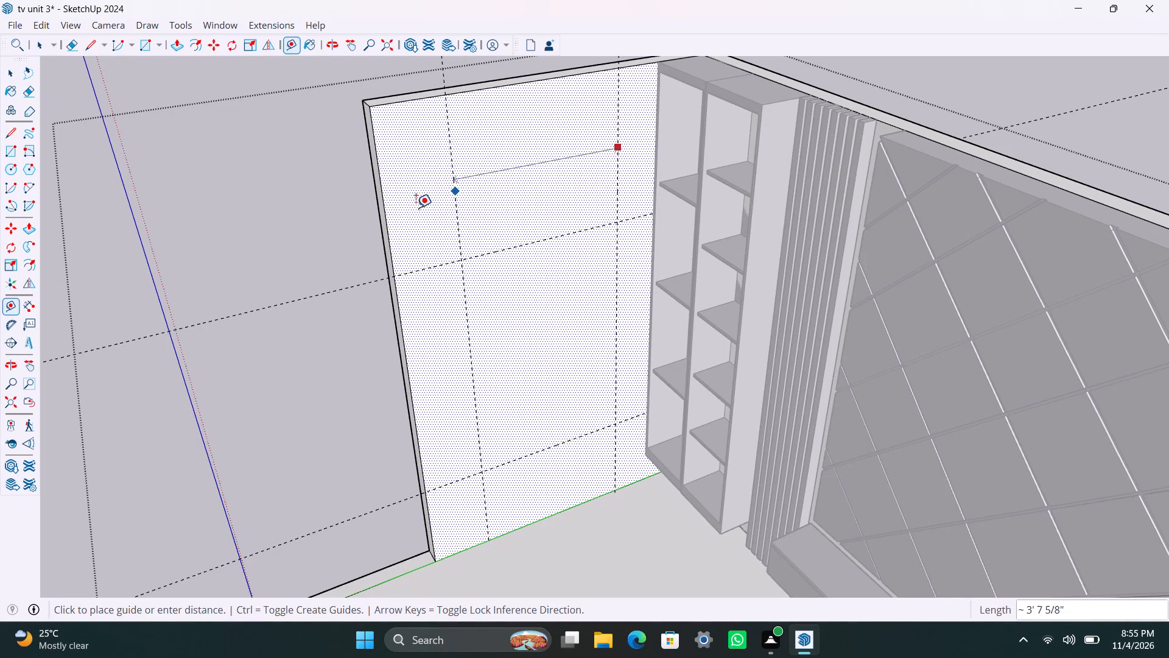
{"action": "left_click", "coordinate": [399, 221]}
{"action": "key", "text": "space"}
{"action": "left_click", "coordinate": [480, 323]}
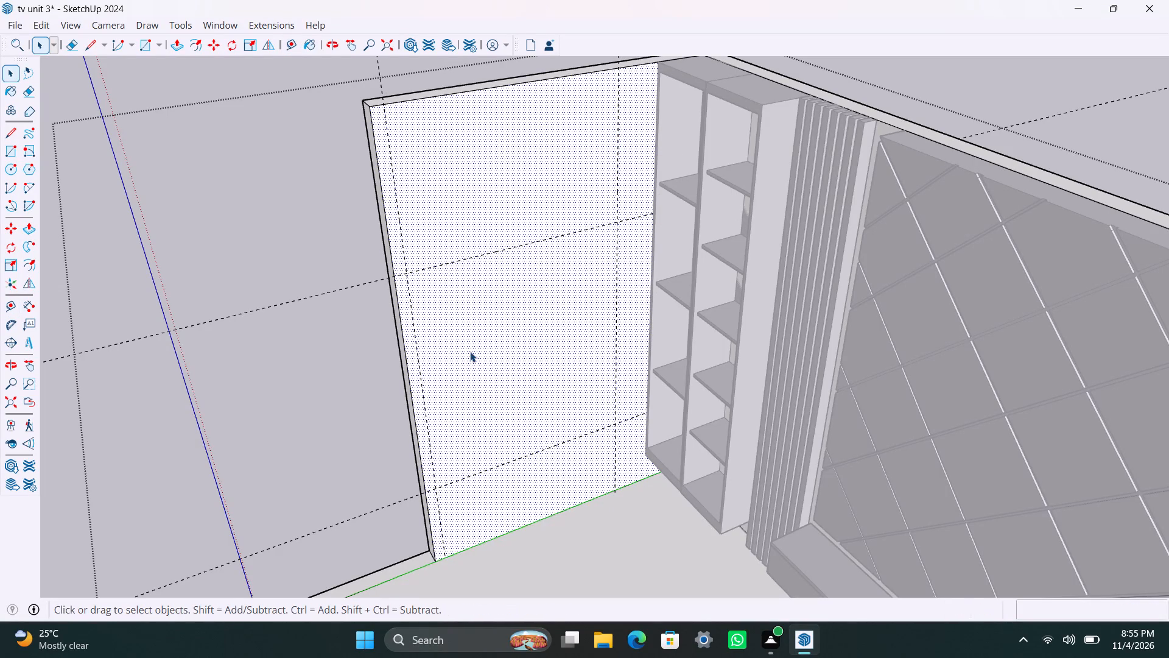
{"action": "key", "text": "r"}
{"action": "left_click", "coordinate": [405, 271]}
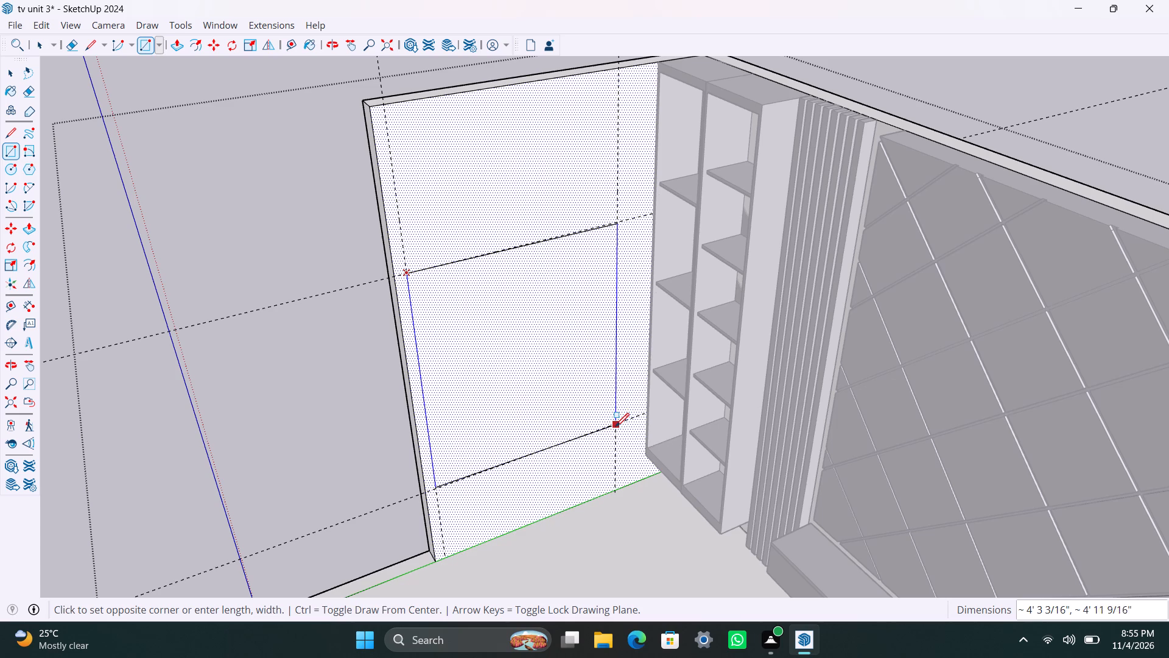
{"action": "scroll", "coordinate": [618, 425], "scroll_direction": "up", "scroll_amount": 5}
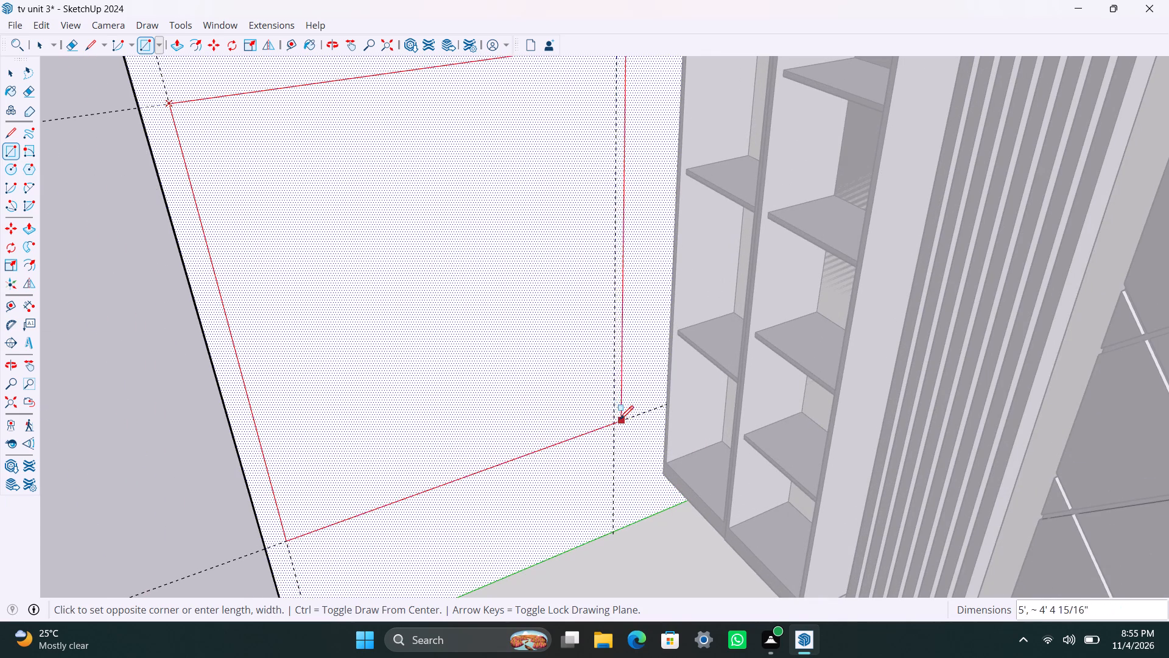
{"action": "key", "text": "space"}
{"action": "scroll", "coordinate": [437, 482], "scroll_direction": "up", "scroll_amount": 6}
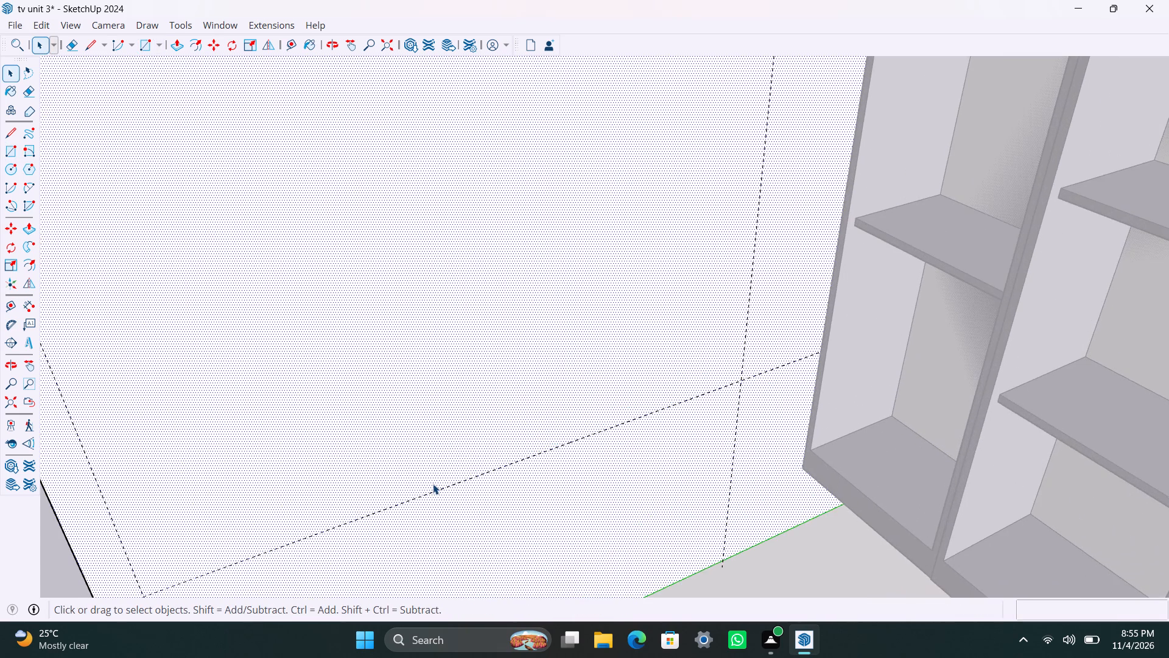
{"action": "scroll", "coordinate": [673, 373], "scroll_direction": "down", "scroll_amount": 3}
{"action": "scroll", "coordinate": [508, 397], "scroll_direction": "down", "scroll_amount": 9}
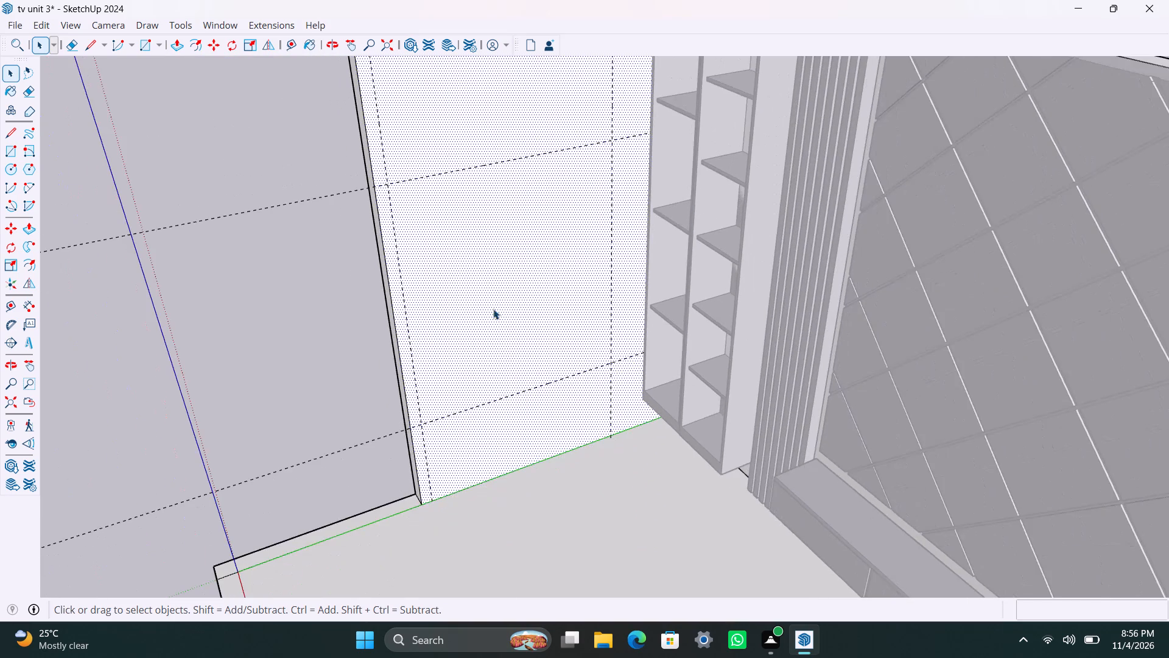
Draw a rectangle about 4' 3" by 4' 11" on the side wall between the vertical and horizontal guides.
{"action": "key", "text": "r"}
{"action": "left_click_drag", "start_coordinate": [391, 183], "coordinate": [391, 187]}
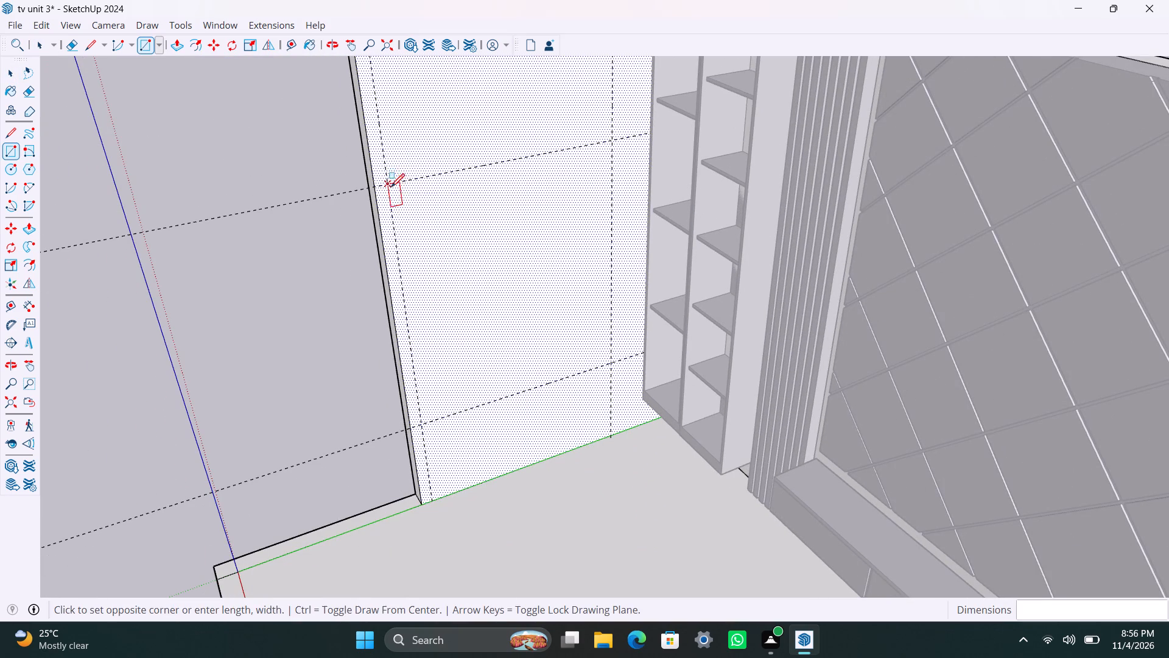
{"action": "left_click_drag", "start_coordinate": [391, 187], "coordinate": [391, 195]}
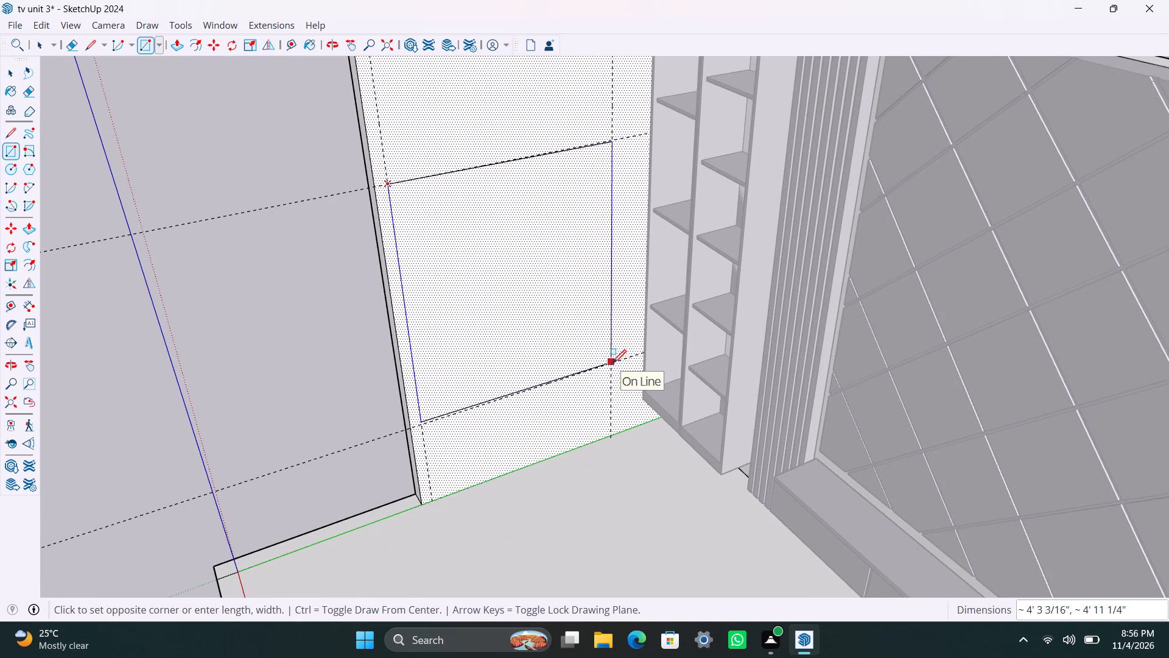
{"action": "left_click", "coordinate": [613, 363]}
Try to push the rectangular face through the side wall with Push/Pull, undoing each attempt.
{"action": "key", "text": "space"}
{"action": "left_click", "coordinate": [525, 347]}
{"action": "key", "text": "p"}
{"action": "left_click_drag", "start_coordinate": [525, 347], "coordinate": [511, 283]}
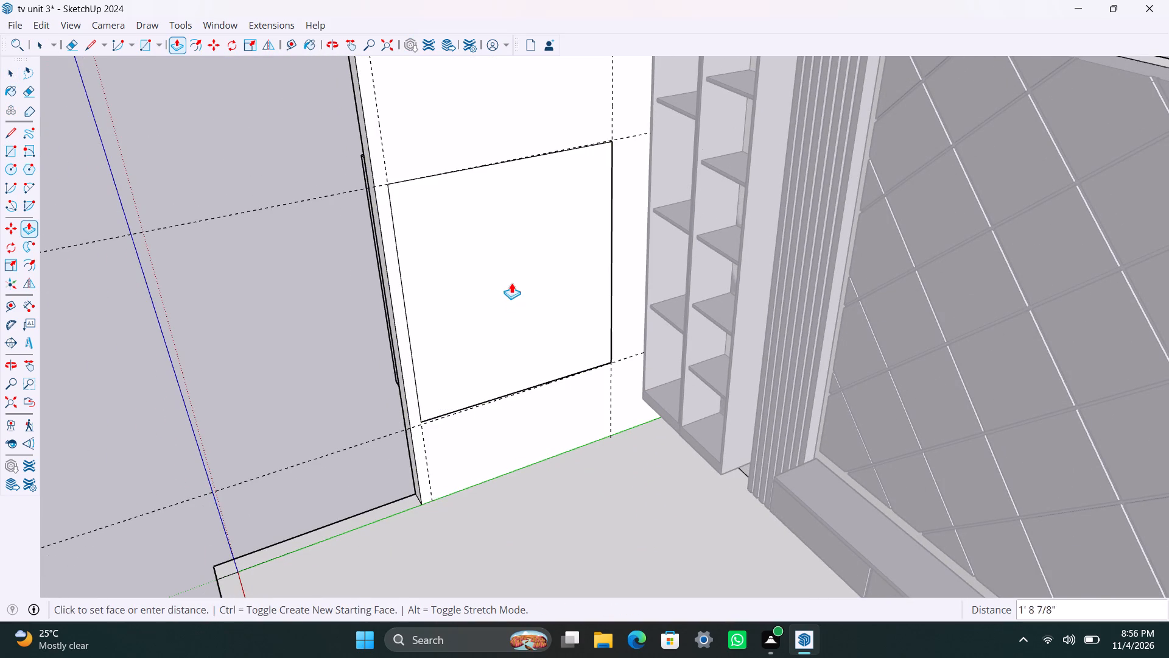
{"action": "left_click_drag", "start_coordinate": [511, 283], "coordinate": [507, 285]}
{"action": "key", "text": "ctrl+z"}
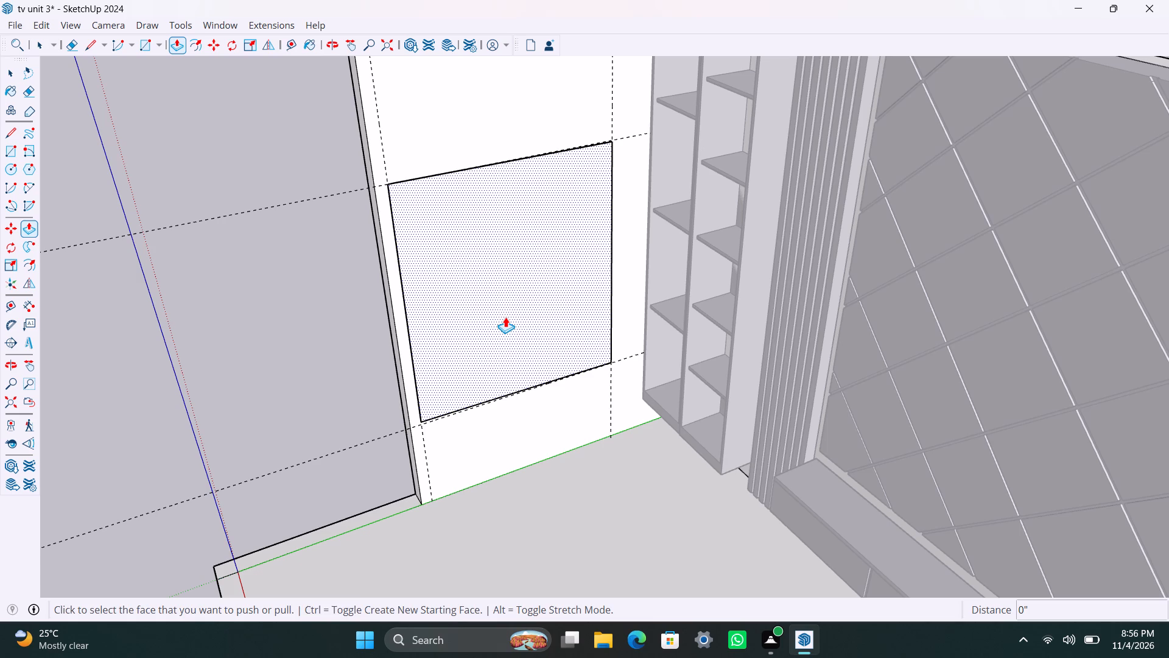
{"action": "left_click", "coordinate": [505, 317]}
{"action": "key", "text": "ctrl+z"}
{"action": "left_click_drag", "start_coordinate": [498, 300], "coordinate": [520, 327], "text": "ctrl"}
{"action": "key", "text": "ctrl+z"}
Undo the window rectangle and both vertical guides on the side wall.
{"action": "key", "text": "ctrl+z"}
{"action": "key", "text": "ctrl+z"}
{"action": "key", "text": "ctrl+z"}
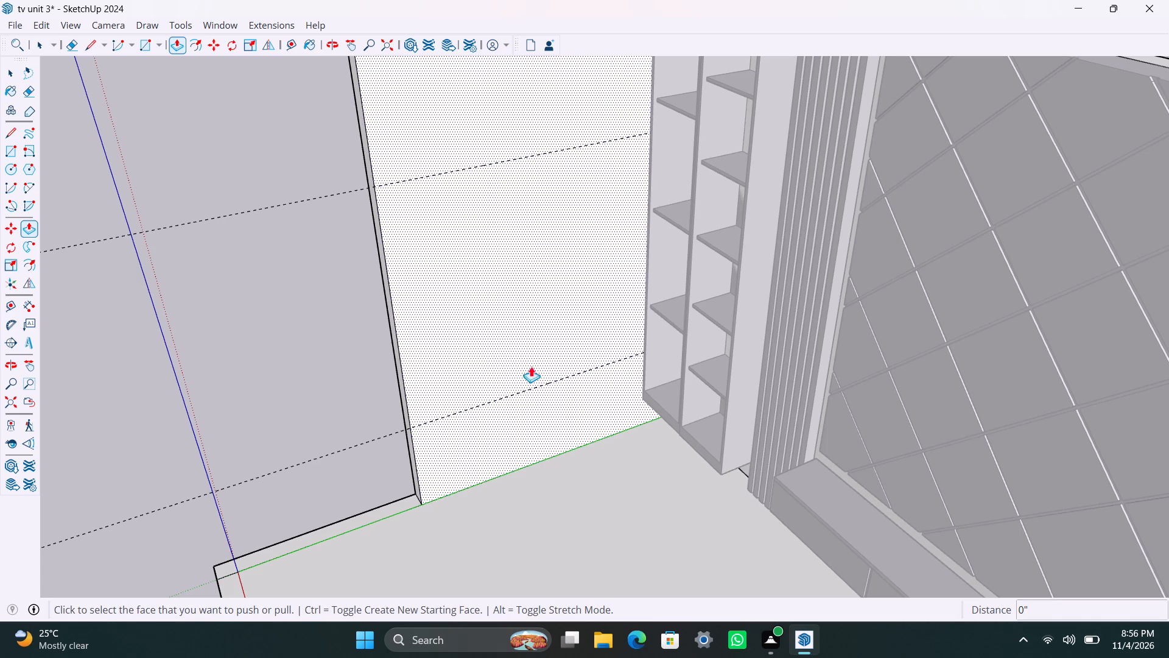
Place vertical guides on the side wall, one 6" from its free end edge and another 4' beyond the first.
{"action": "key", "text": "space"}
{"action": "key", "text": "t"}
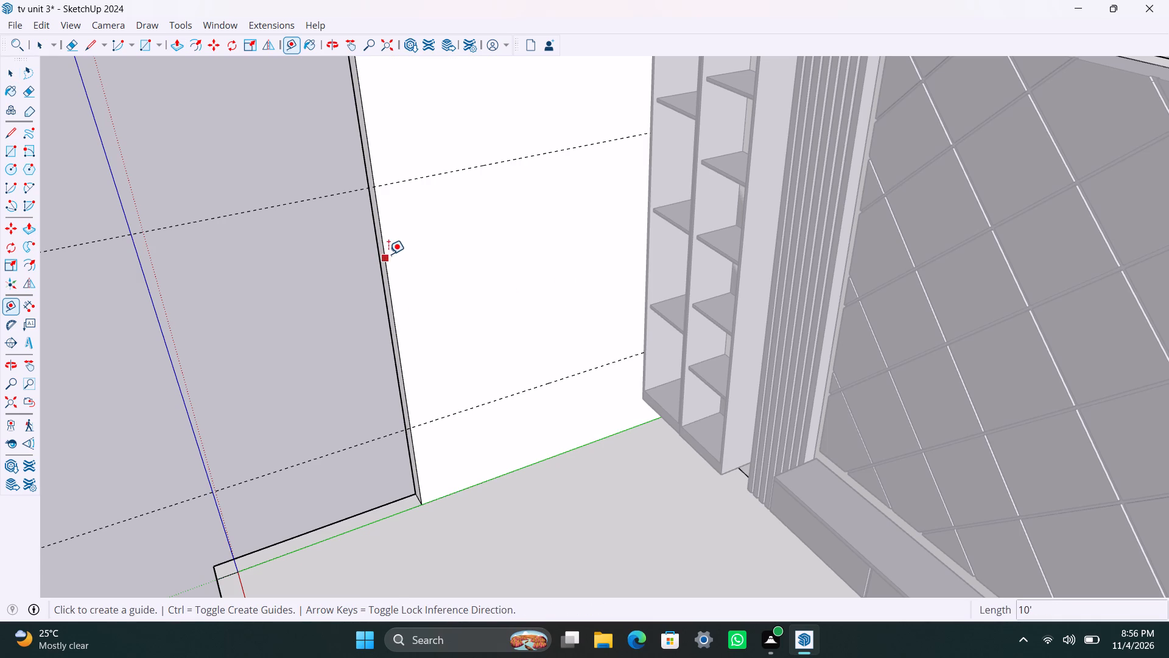
{"action": "left_click", "coordinate": [388, 253]}
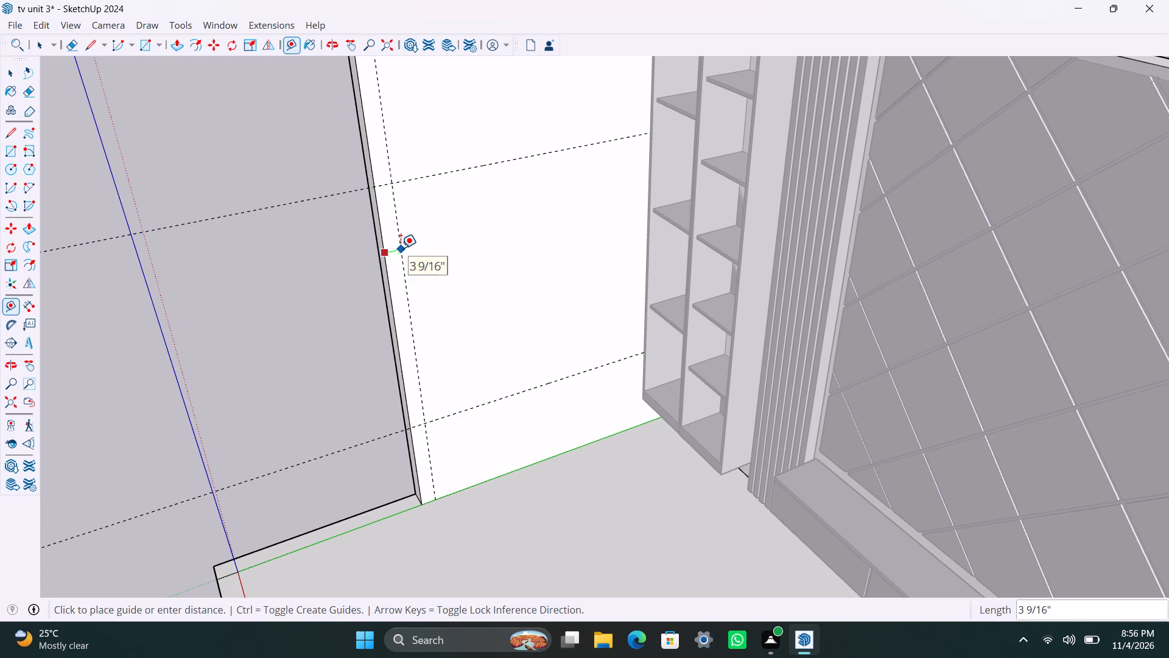
{"action": "type", "text": "6\""}
{"action": "key", "text": "Return"}
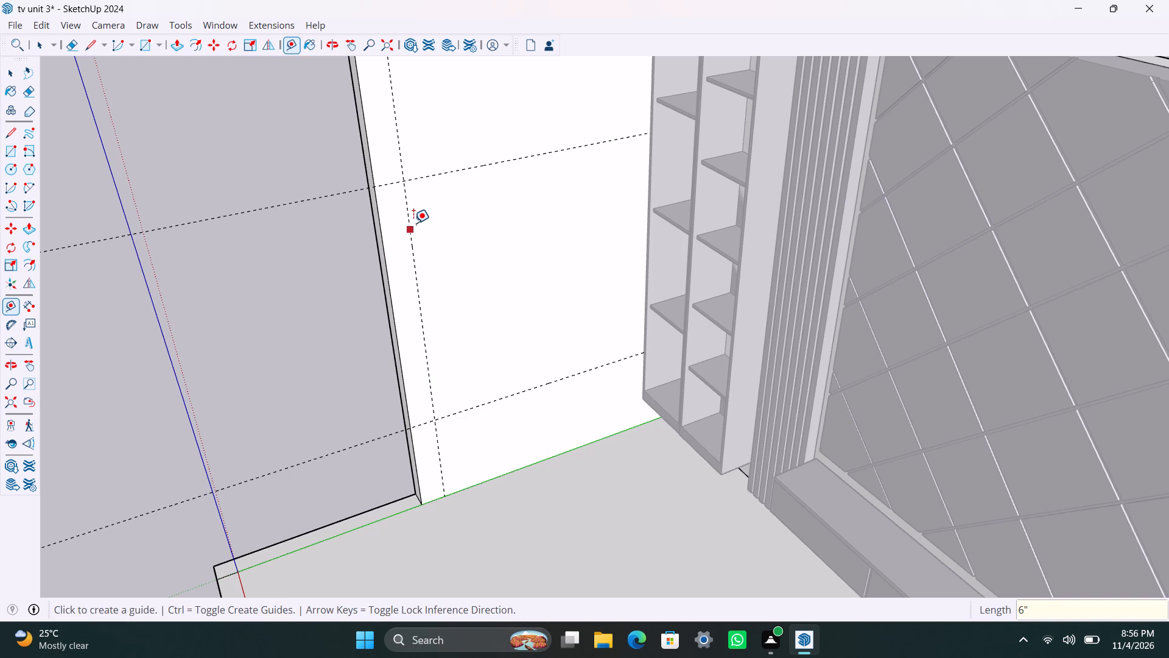
{"action": "left_click", "coordinate": [413, 223]}
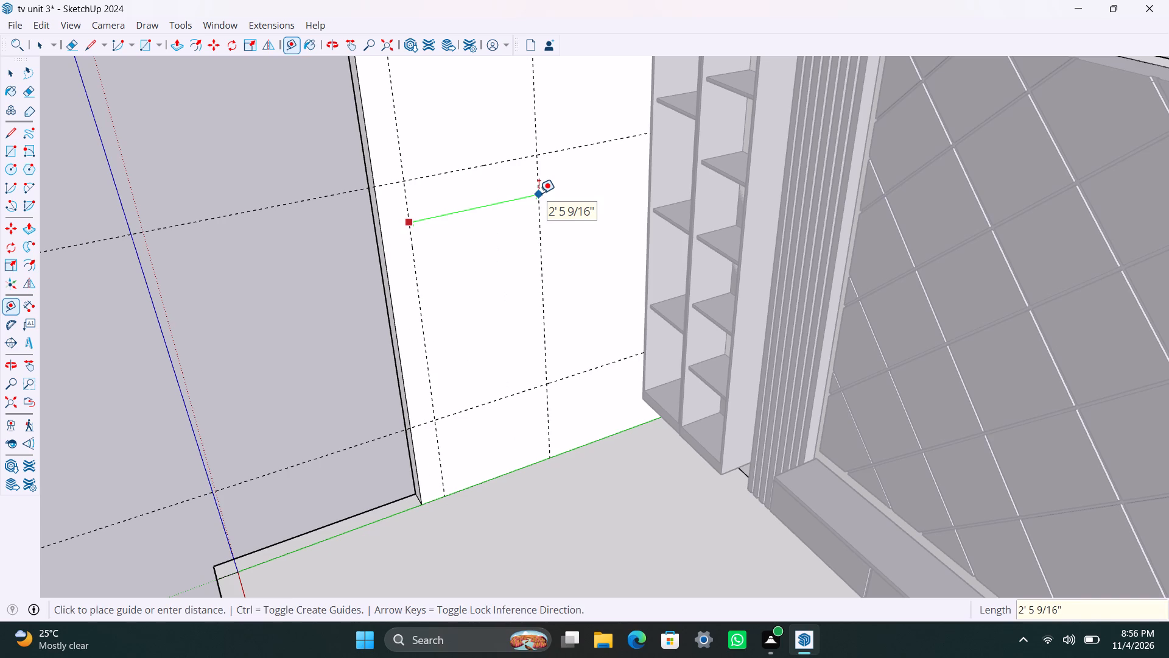
{"action": "type", "text": "4'"}
{"action": "key", "text": "Return"}
{"action": "key", "text": "space"}
Draw a 5' by 4' rectangle between the side-wall guides and push it 4 1/2" through the wall as the window opening.
{"action": "key", "text": "r"}
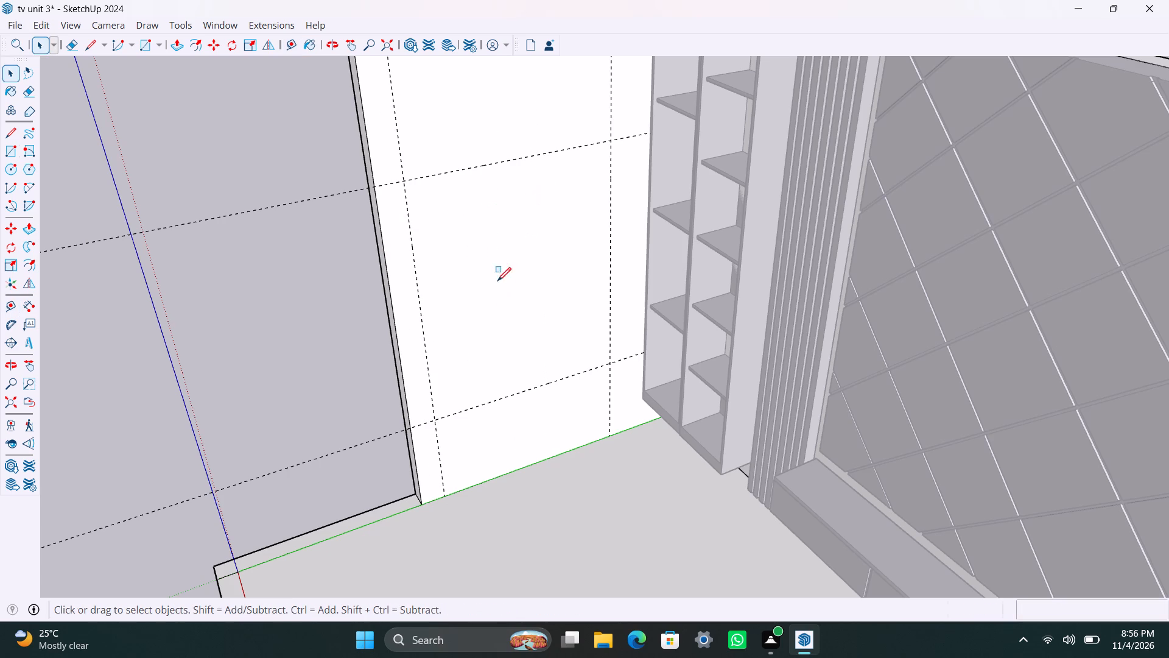
{"action": "left_click", "coordinate": [402, 181]}
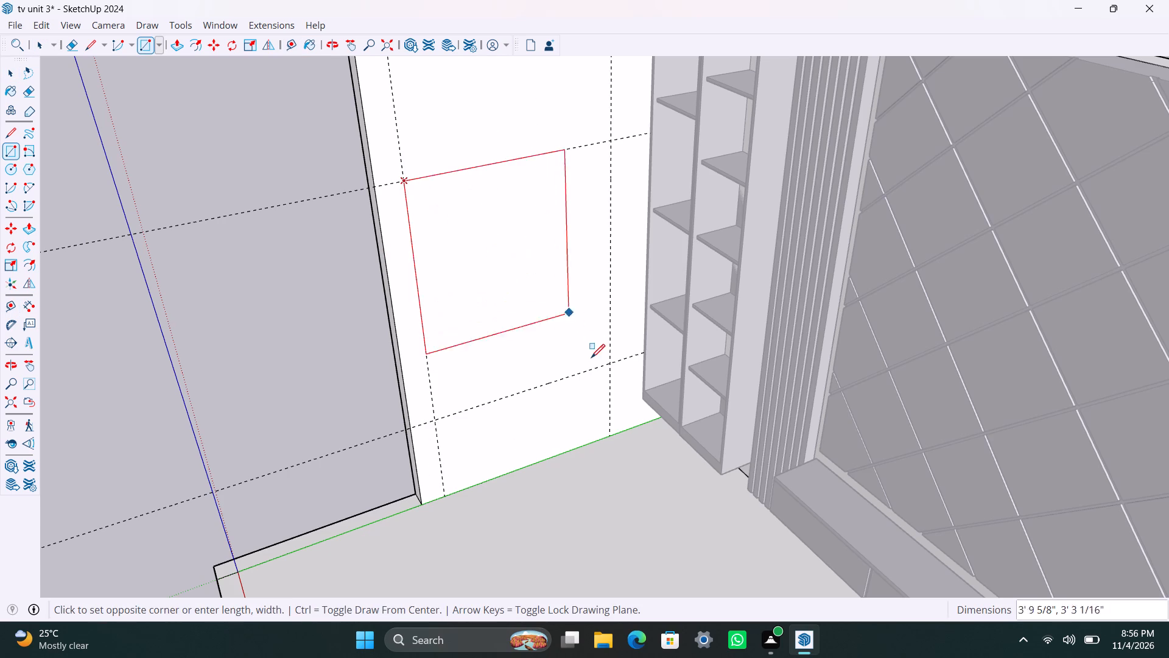
{"action": "left_click", "coordinate": [609, 364]}
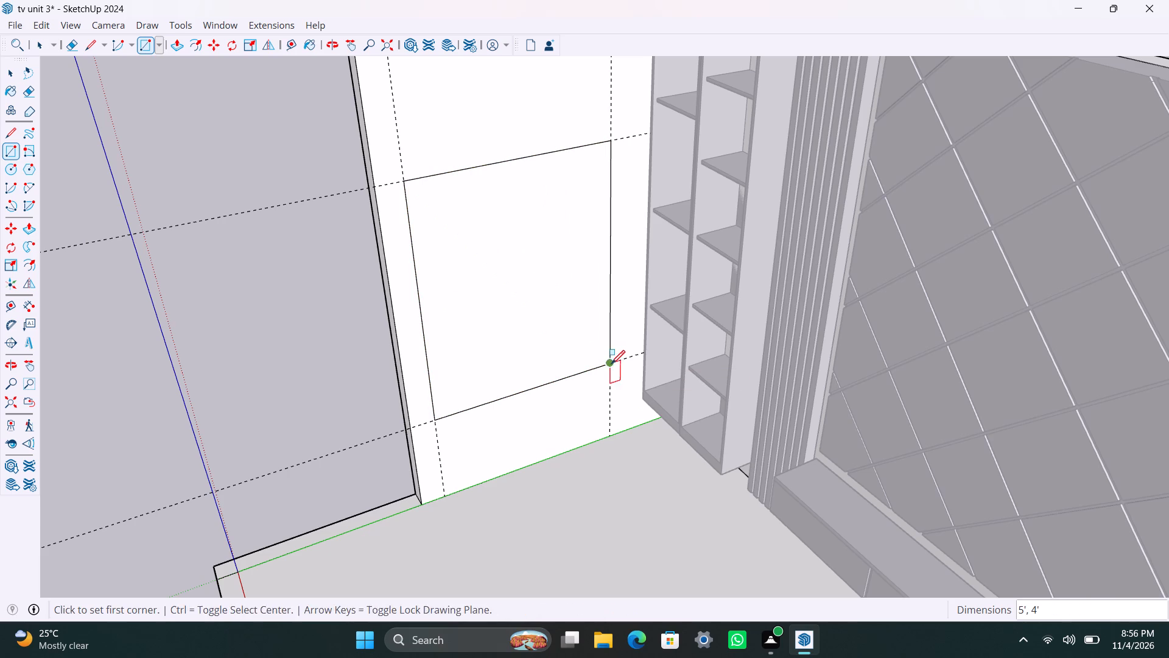
{"action": "key", "text": "space"}
{"action": "left_click", "coordinate": [549, 333]}
{"action": "key", "text": "p"}
{"action": "left_click_drag", "start_coordinate": [548, 333], "coordinate": [545, 286]}
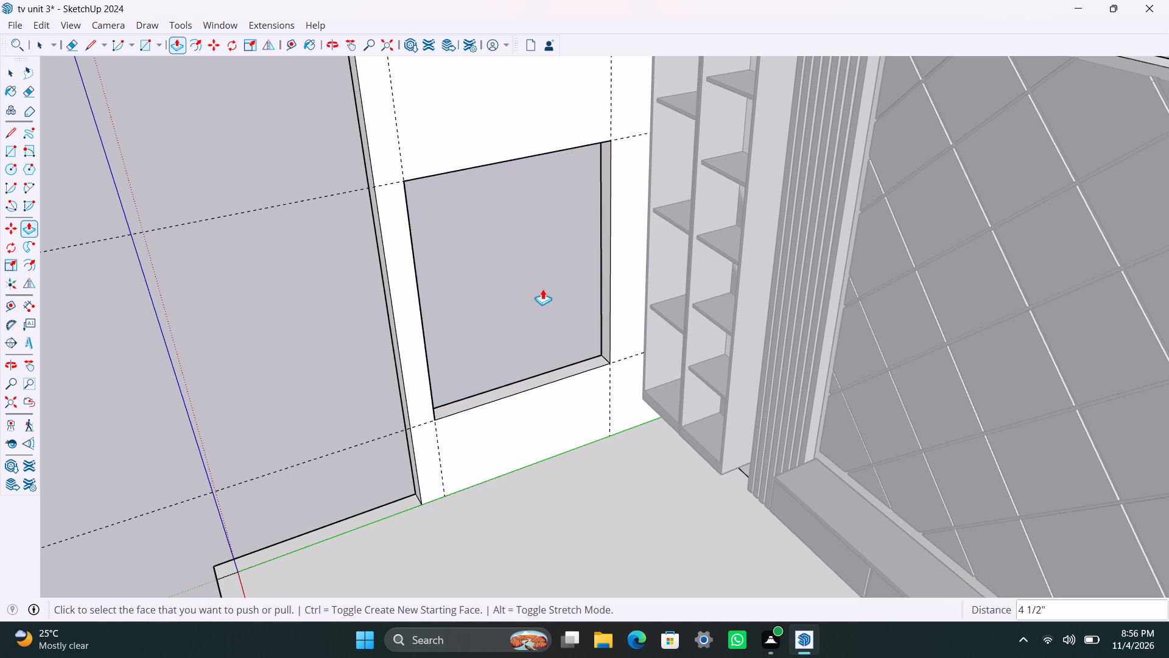
{"action": "key", "text": "space"}
{"action": "left_click", "coordinate": [242, 357]}
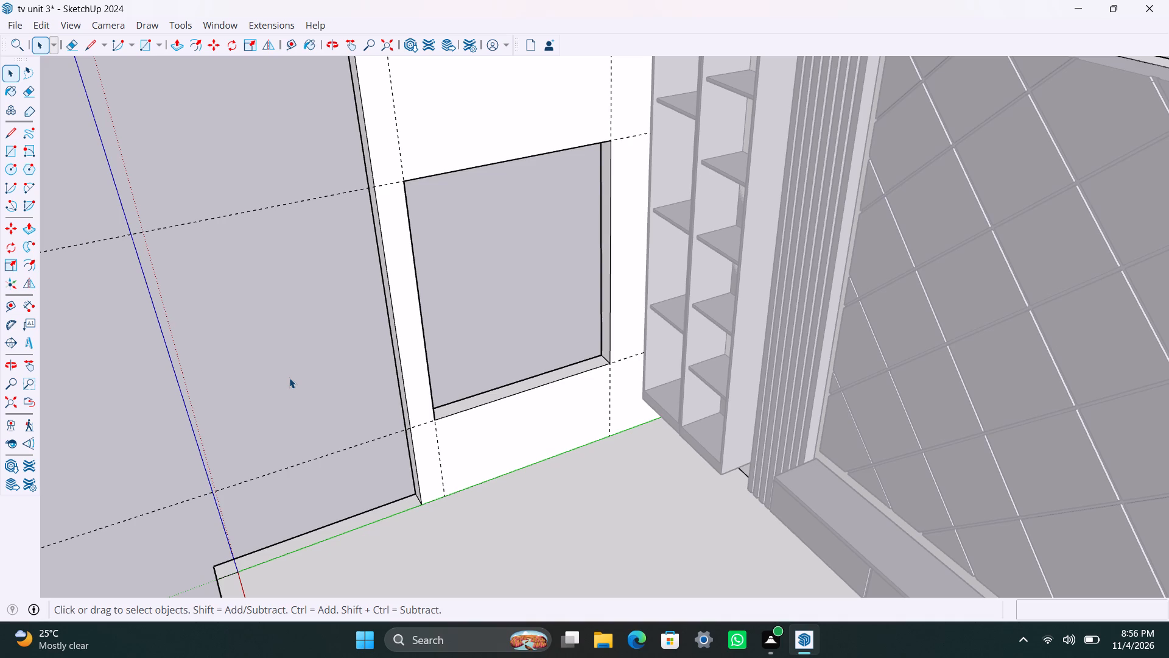
Draw a rectangle covering the window opening on the side wall's outer face and make it a group.
{"action": "scroll", "coordinate": [424, 336], "scroll_direction": "down", "scroll_amount": 1}
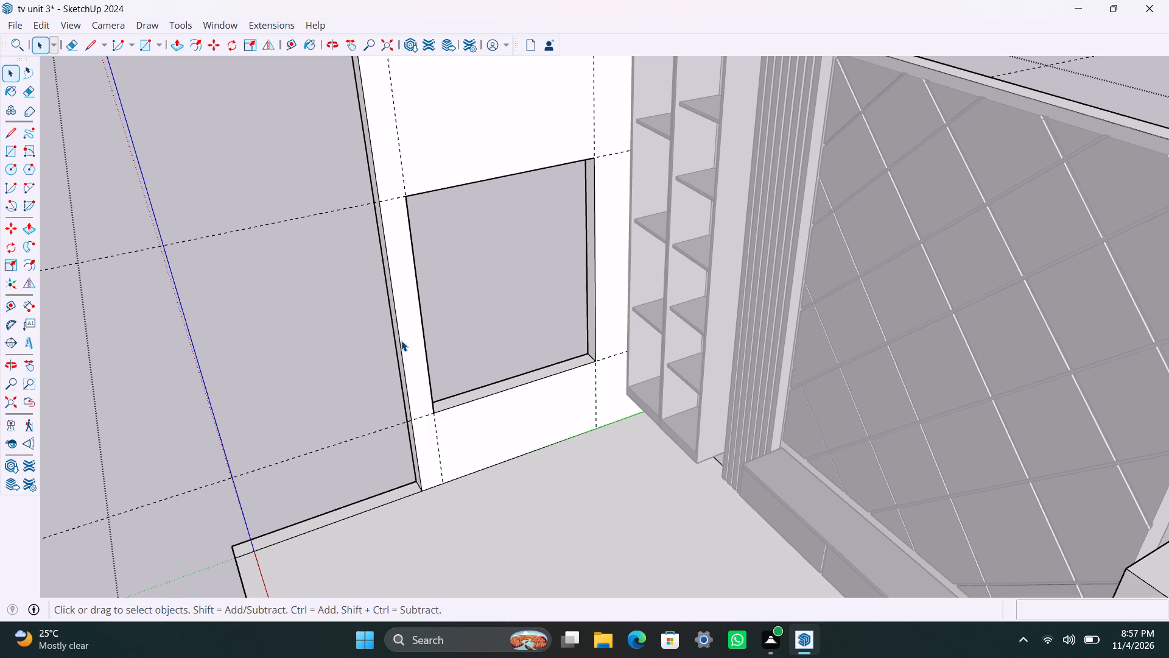
{"action": "scroll", "coordinate": [423, 278], "scroll_direction": "down", "scroll_amount": 4}
{"action": "middle_click_drag", "start_coordinate": [389, 393], "coordinate": [827, 413]}
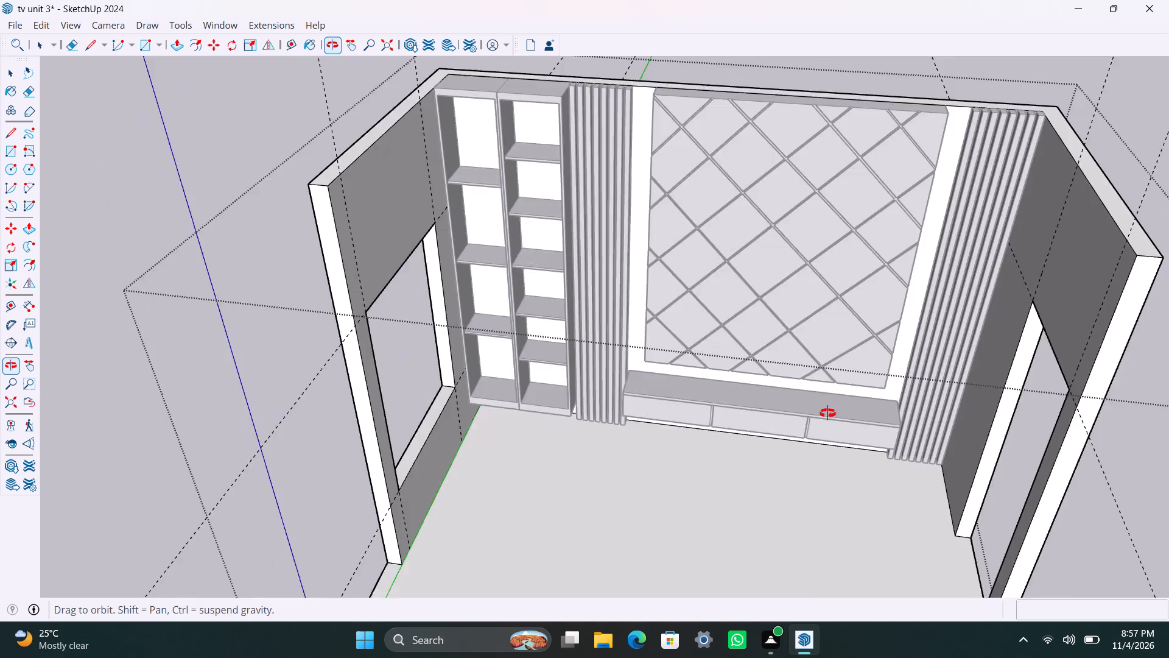
{"action": "middle_click_drag", "start_coordinate": [827, 413], "coordinate": [938, 412]}
{"action": "scroll", "coordinate": [511, 491], "scroll_direction": "down", "scroll_amount": 5}
{"action": "middle_click_drag", "start_coordinate": [491, 405], "coordinate": [840, 398]}
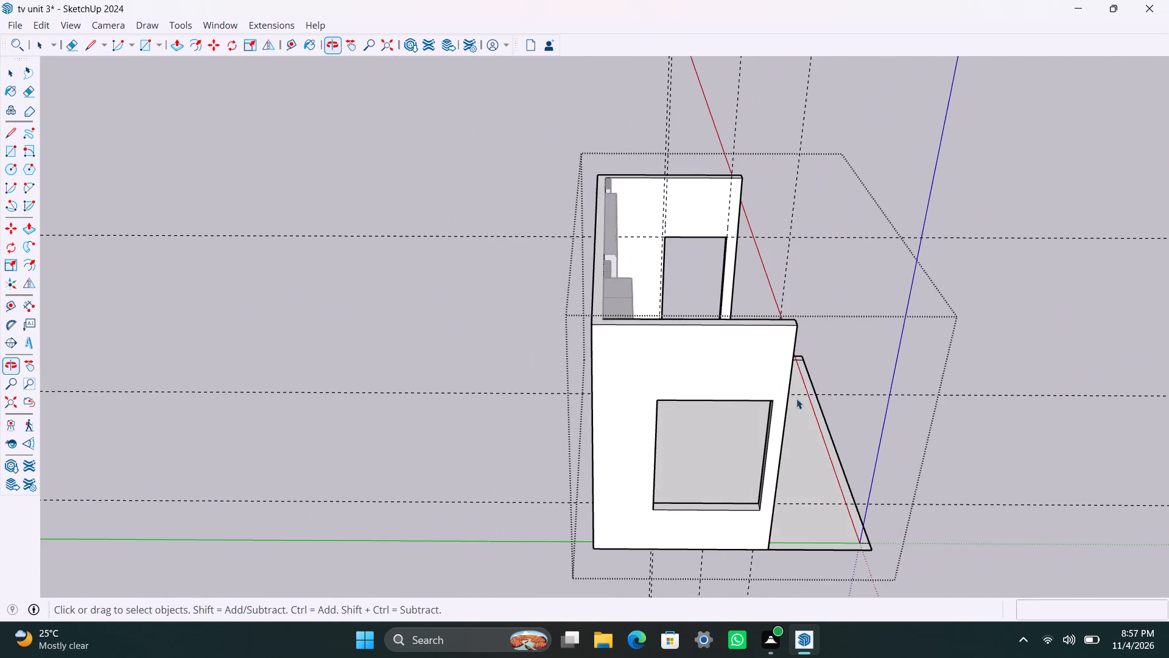
{"action": "scroll", "coordinate": [714, 478], "scroll_direction": "up", "scroll_amount": 3}
{"action": "key", "text": "r"}
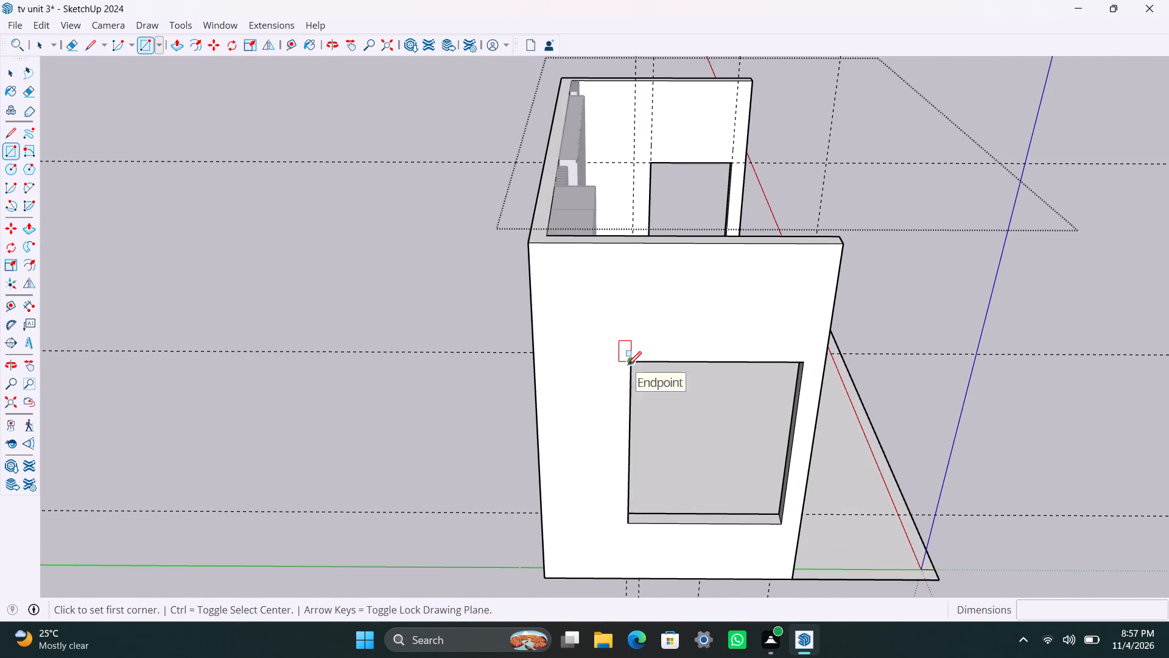
{"action": "left_click", "coordinate": [632, 364]}
{"action": "left_click", "coordinate": [783, 521]}
{"action": "key", "text": "space"}
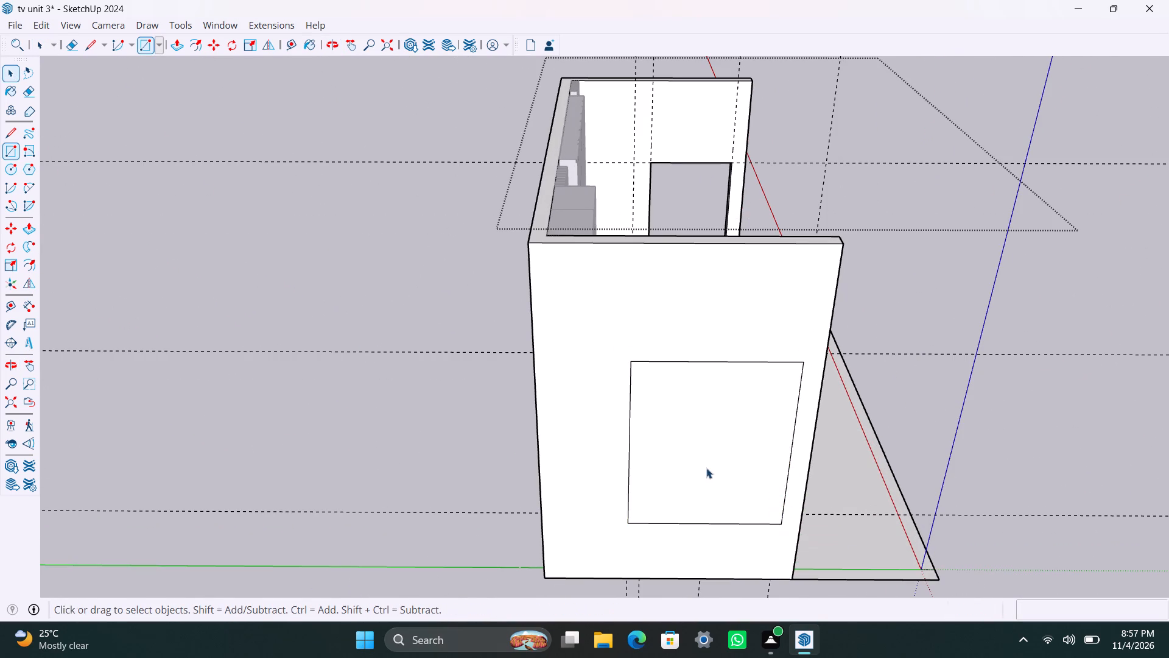
{"action": "double_click", "coordinate": [705, 467]}
{"action": "right_click", "coordinate": [702, 465]}
{"action": "left_click", "coordinate": [758, 249]}
Offset the window rectangle's outline 2.5" inward within its group and delete the inner face, leaving a frame.
{"action": "triple_click", "coordinate": [661, 417]}
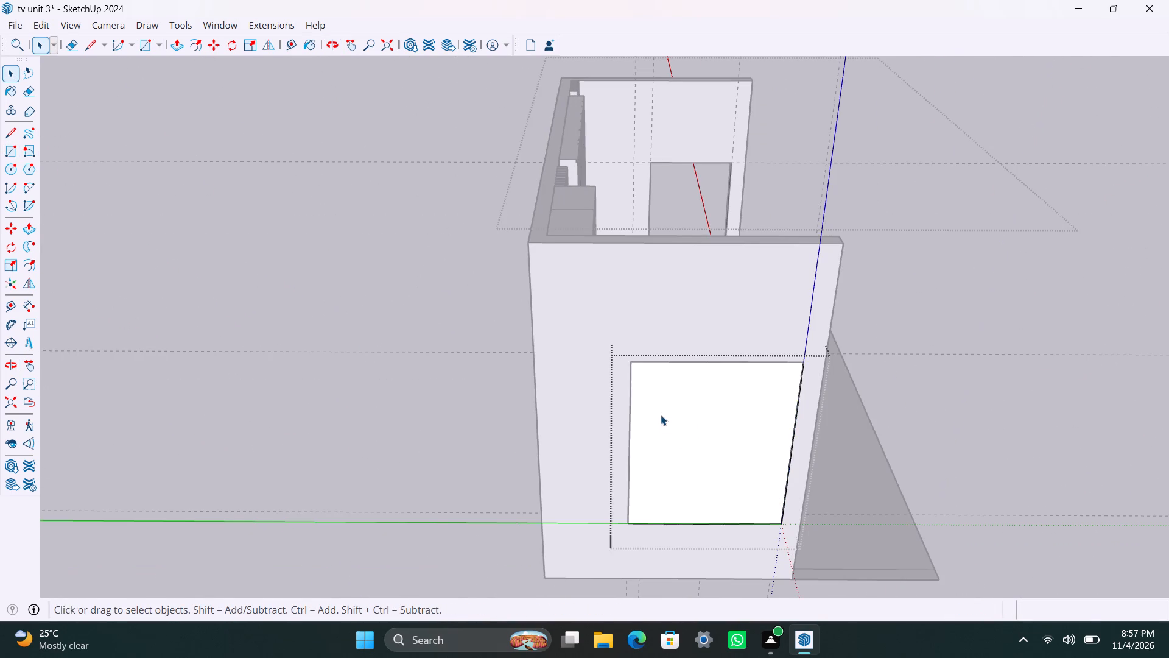
{"action": "key", "text": "f"}
{"action": "left_click", "coordinate": [661, 416]}
{"action": "key", "text": "2"}
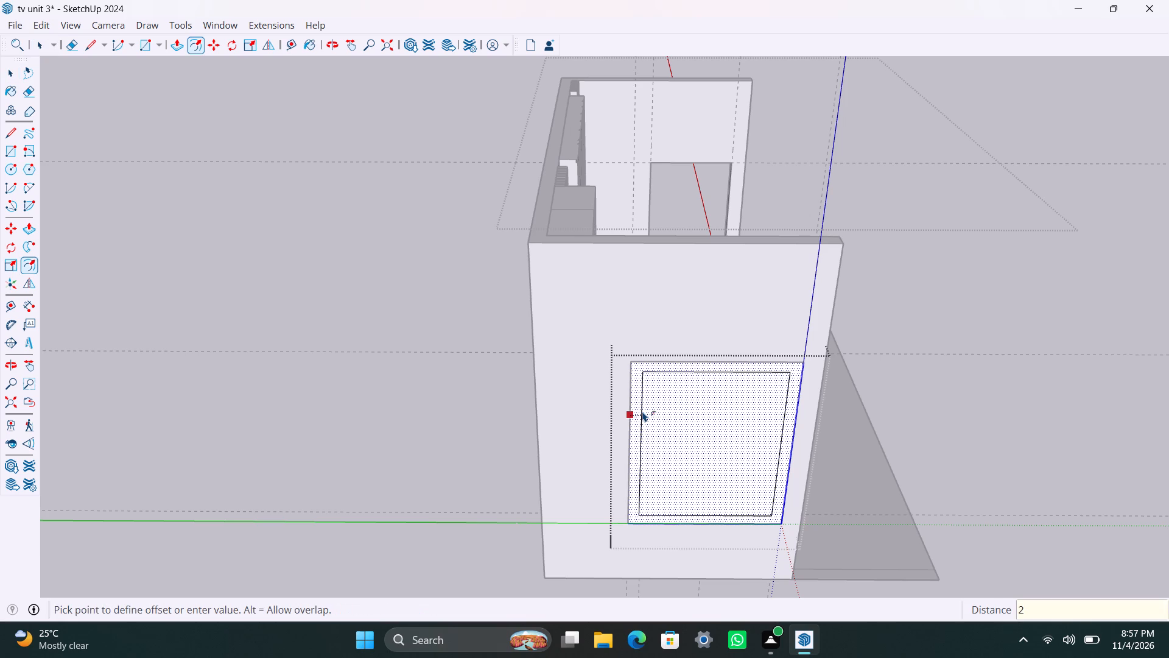
{"action": "type", "text": ".5\""}
{"action": "key", "text": "Return"}
{"action": "key", "text": "space"}
{"action": "left_click", "coordinate": [695, 459]}
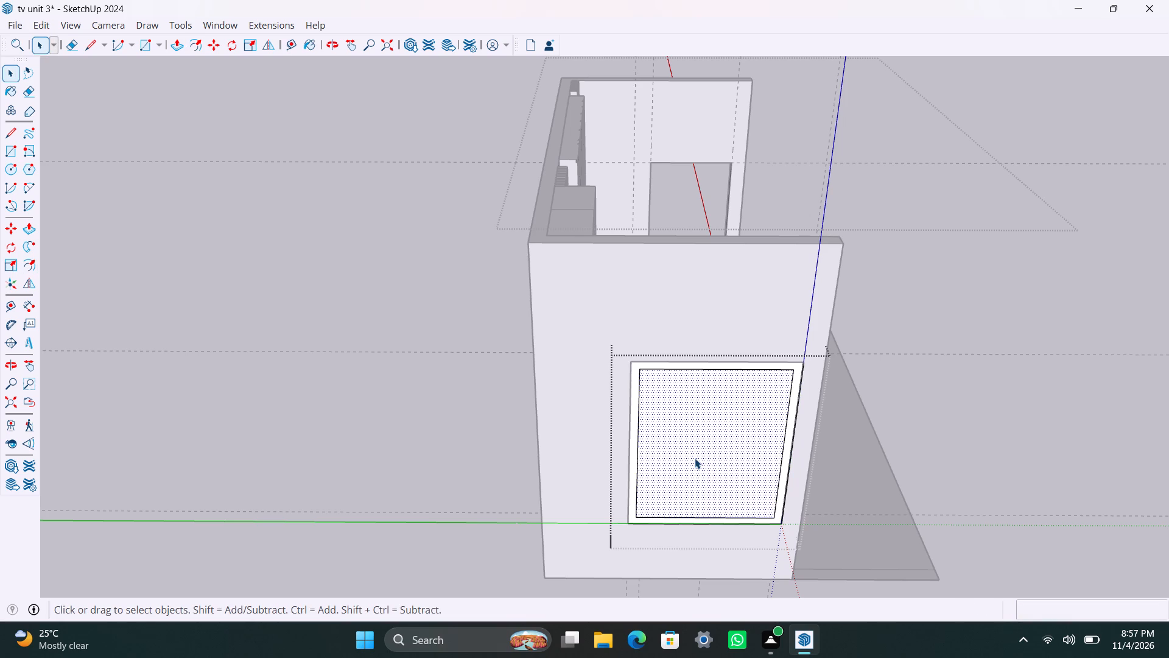
{"action": "key", "text": "Delete"}
Extrude the window frame face 1.5" for depth, and pull it out by a further 1.5".
{"action": "scroll", "coordinate": [634, 518], "scroll_direction": "up", "scroll_amount": 6}
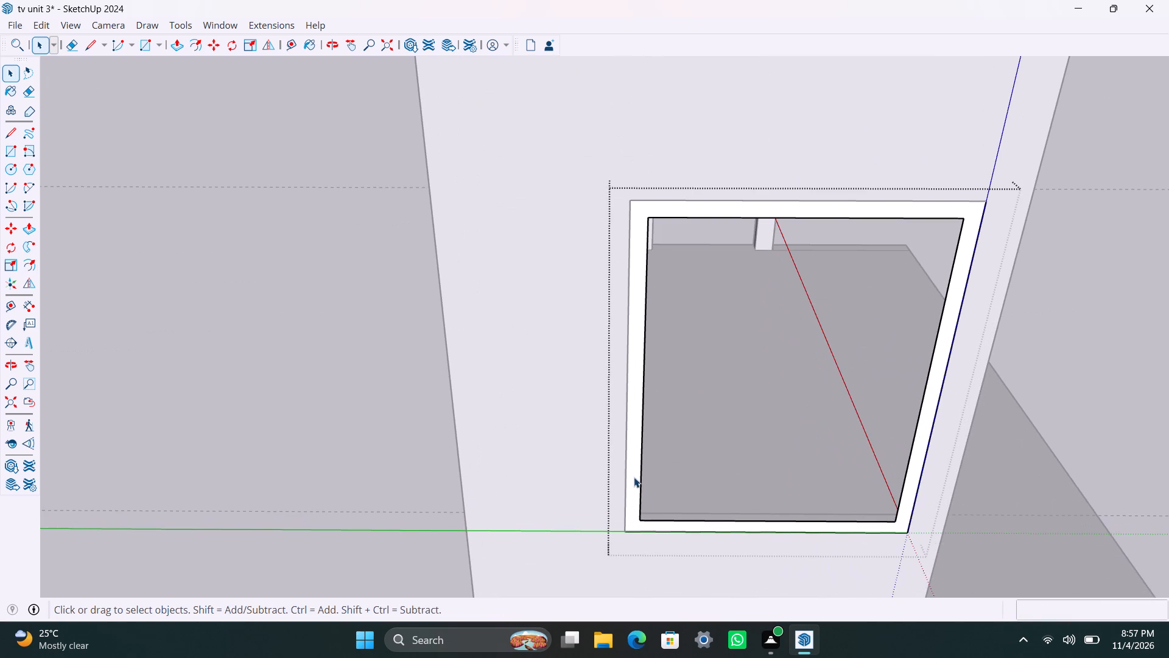
{"action": "left_click", "coordinate": [634, 477]}
{"action": "key", "text": "p"}
{"action": "left_click", "coordinate": [633, 473]}
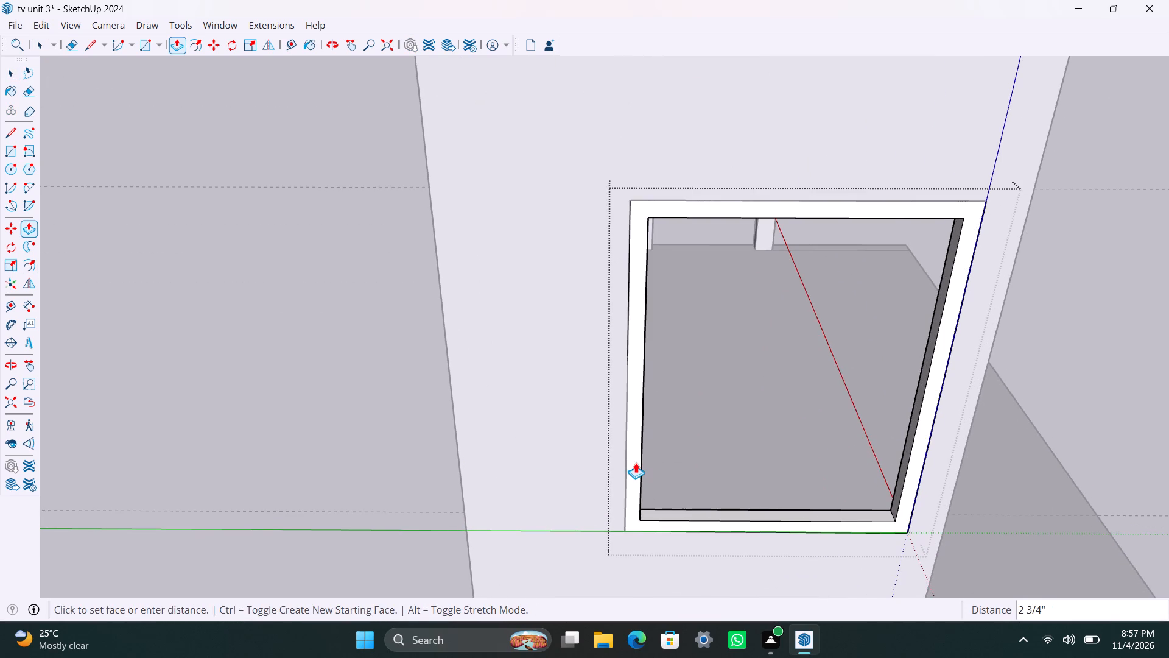
{"action": "type", "text": "1.5\""}
{"action": "key", "text": "Return"}
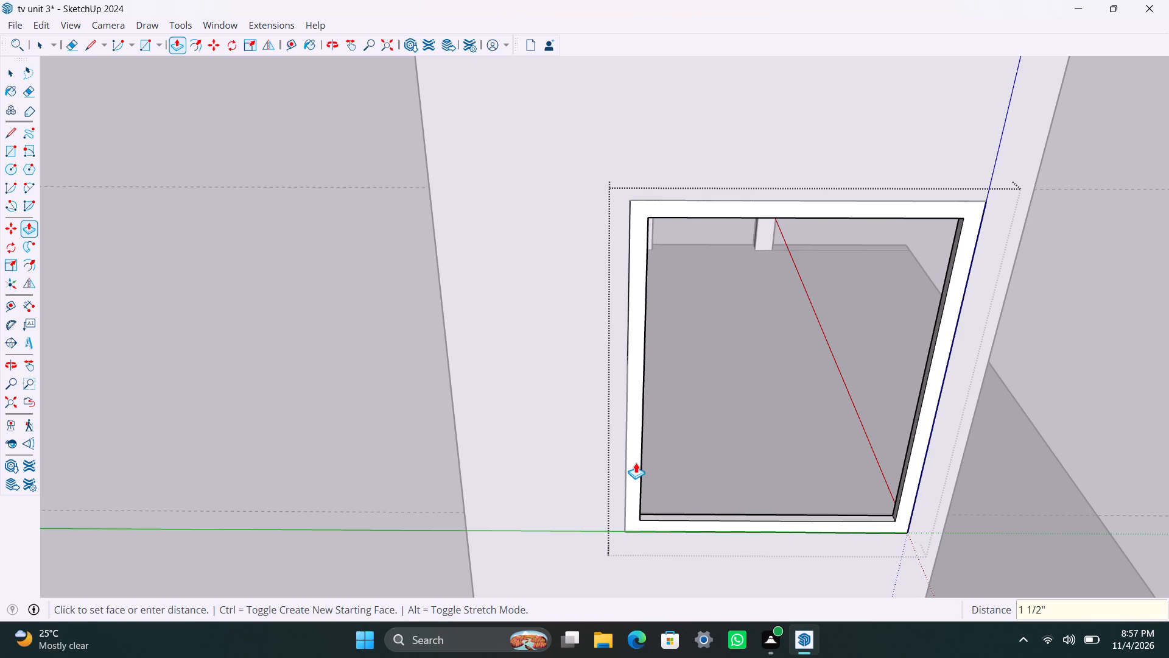
{"action": "left_click", "coordinate": [635, 470]}
{"action": "type", "text": "1.5\""}
{"action": "key", "text": "Return"}
{"action": "key", "text": "space"}
Draw a 1' 9 1/2" by 4' 7" rectangle filling half the frame, clear the other half, and group the panel.
{"action": "key", "text": "r"}
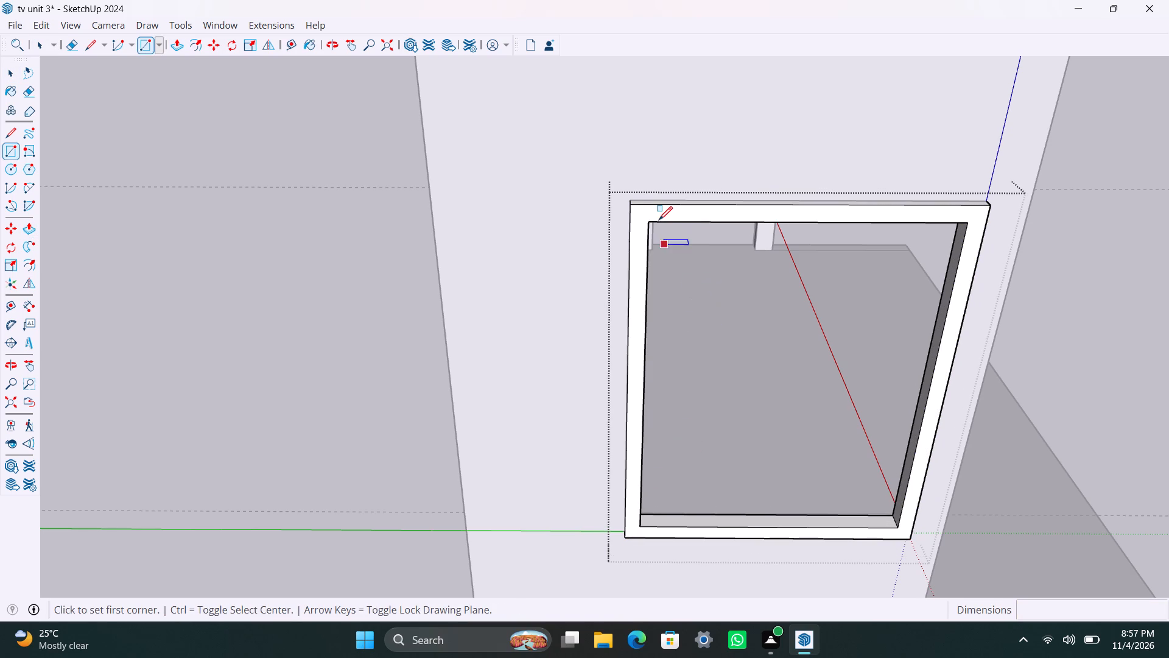
{"action": "left_click_drag", "start_coordinate": [656, 220], "coordinate": [658, 225]}
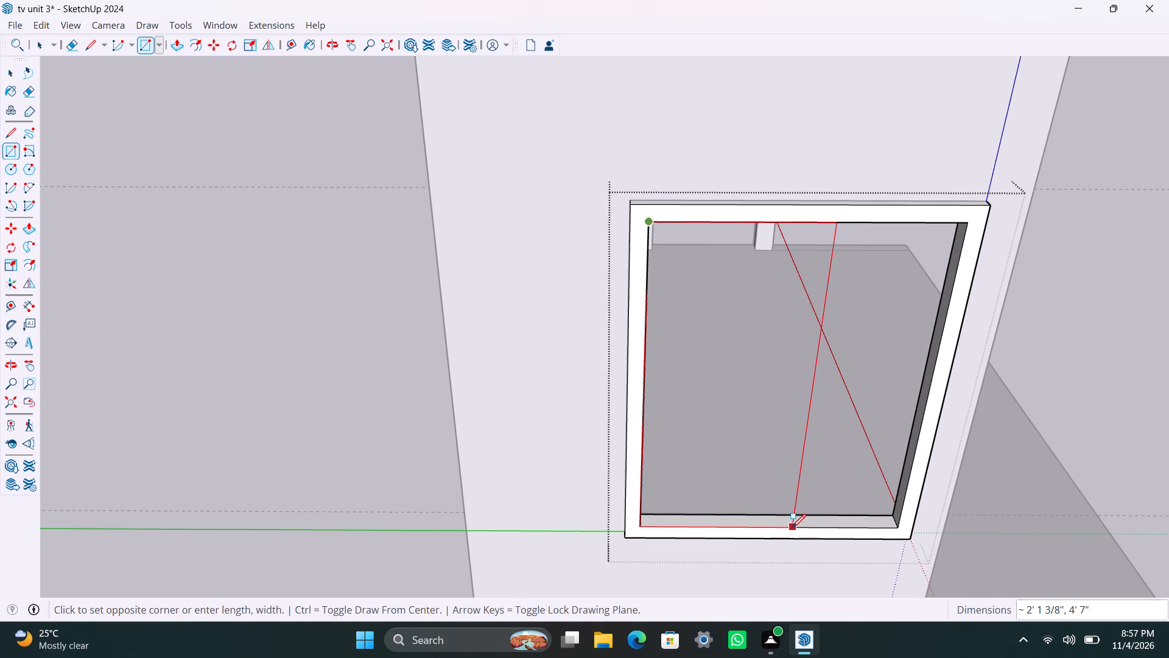
{"action": "left_click", "coordinate": [771, 528]}
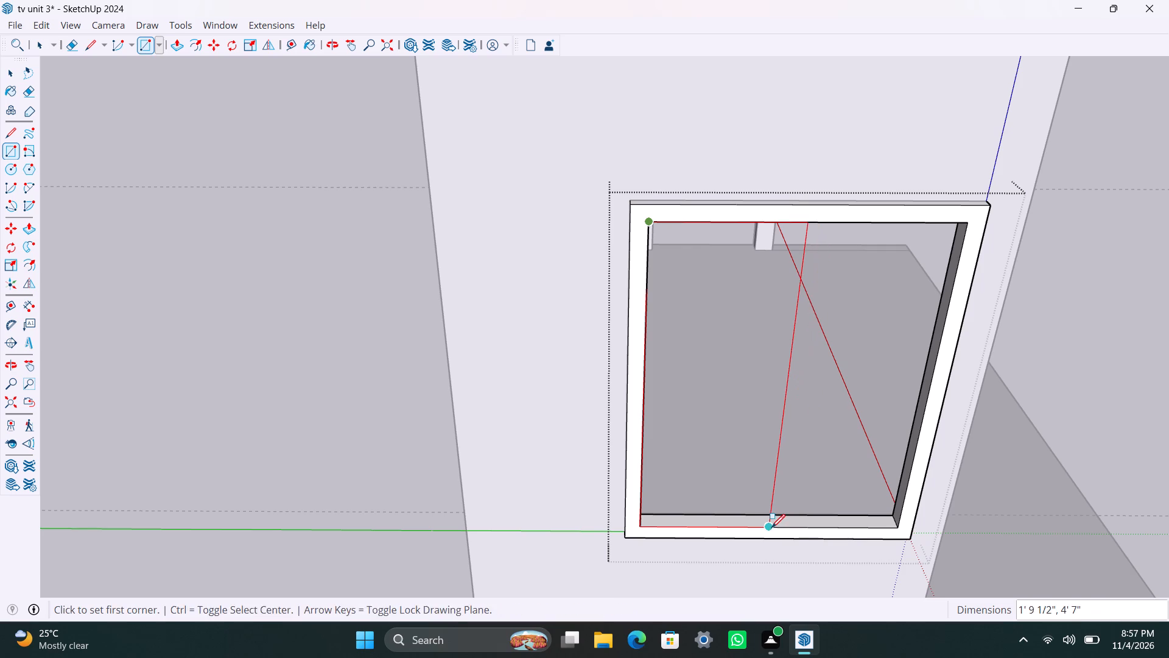
{"action": "key", "text": "space"}
{"action": "left_click", "coordinate": [807, 491]}
{"action": "key", "text": "Delete"}
{"action": "double_click", "coordinate": [745, 492]}
{"action": "right_click", "coordinate": [745, 492]}
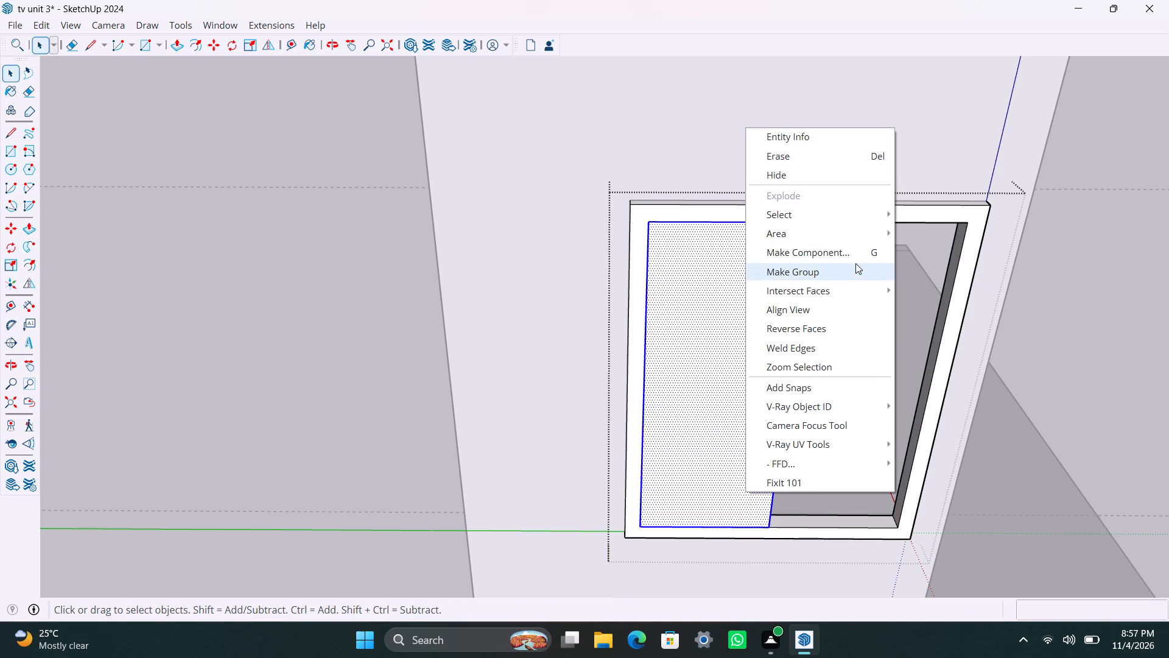
{"action": "left_click", "coordinate": [836, 268]}
Extrude the grouped window panel to a thickness of 18 mm.
{"action": "scroll", "coordinate": [720, 428], "scroll_direction": "down", "scroll_amount": 5}
{"action": "middle_click_drag", "start_coordinate": [770, 439], "coordinate": [642, 469]}
{"action": "scroll", "coordinate": [628, 501], "scroll_direction": "up", "scroll_amount": 1}
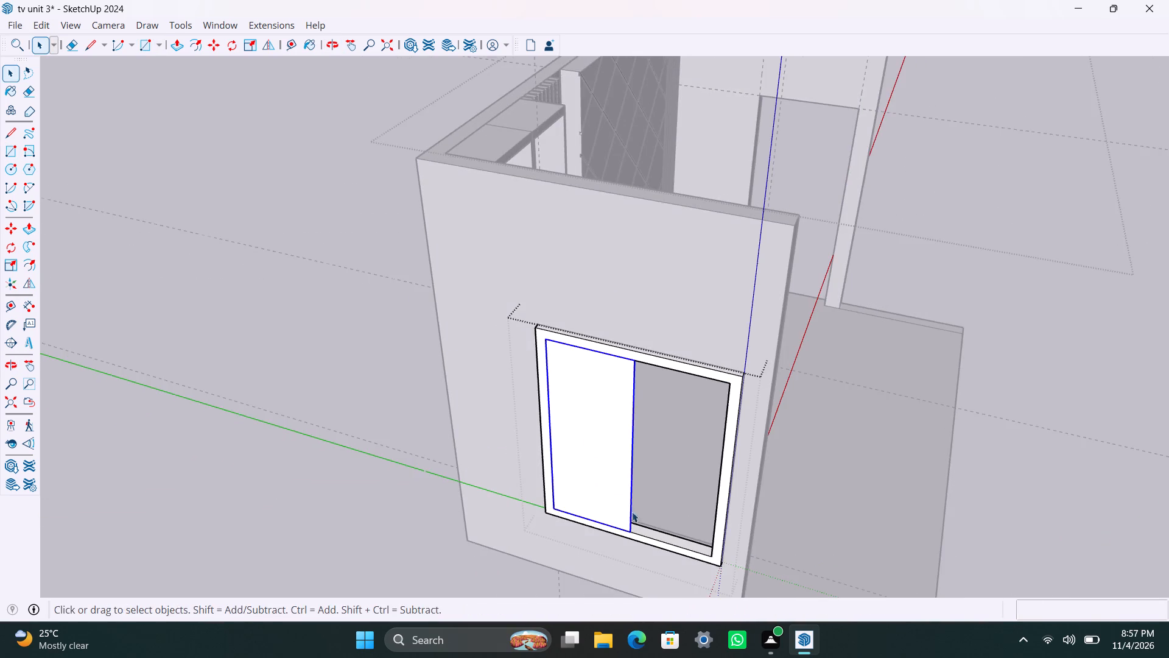
{"action": "middle_click_drag", "start_coordinate": [638, 522], "coordinate": [635, 368], "text": "shift"}
{"action": "scroll", "coordinate": [620, 377], "scroll_direction": "up", "scroll_amount": 6}
{"action": "triple_click", "coordinate": [617, 349]}
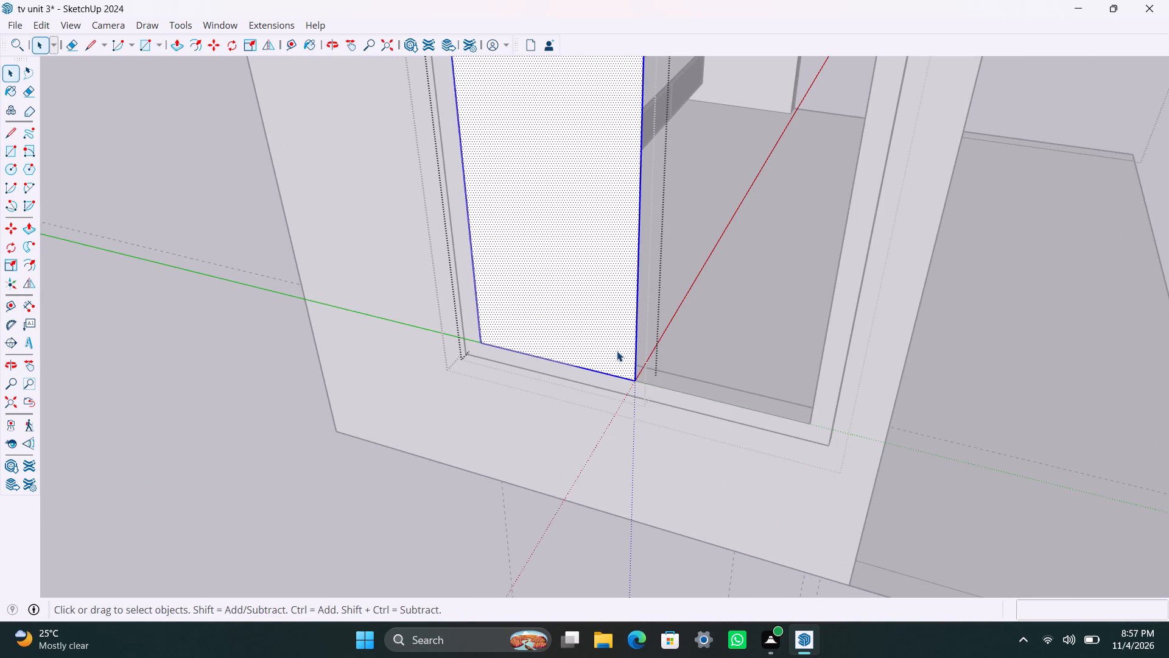
{"action": "key", "text": "p"}
{"action": "left_click", "coordinate": [617, 351]}
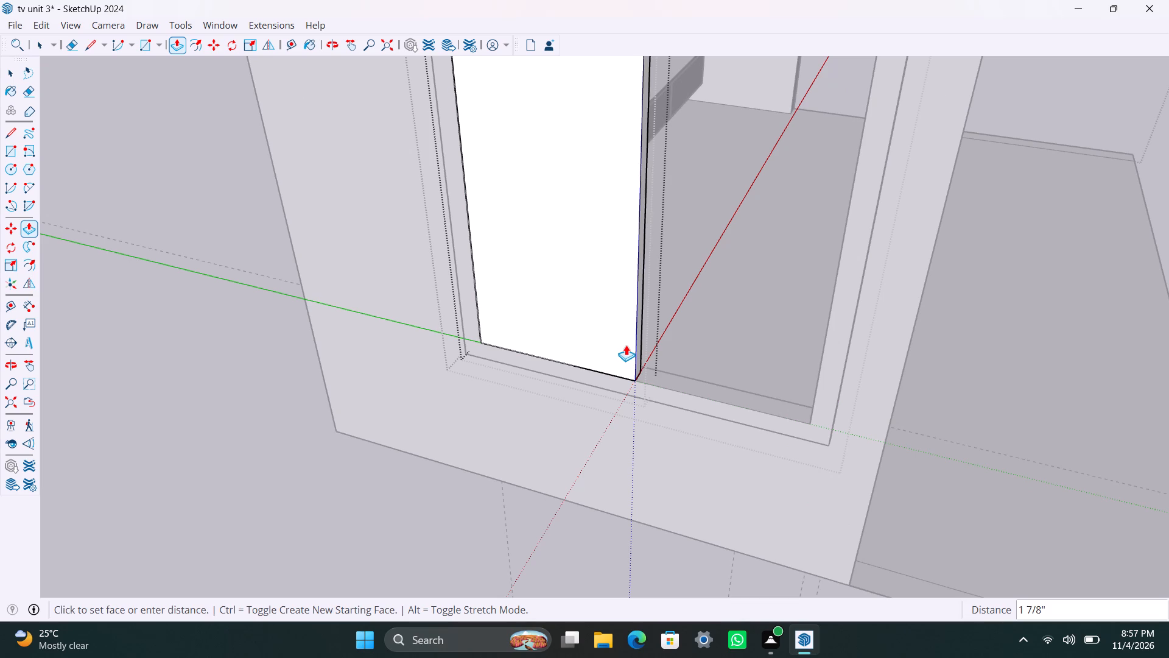
{"action": "type", "text": "18"}
{"action": "type", "text": "mm"}
{"action": "key", "text": "Return"}
{"action": "key", "text": "space"}
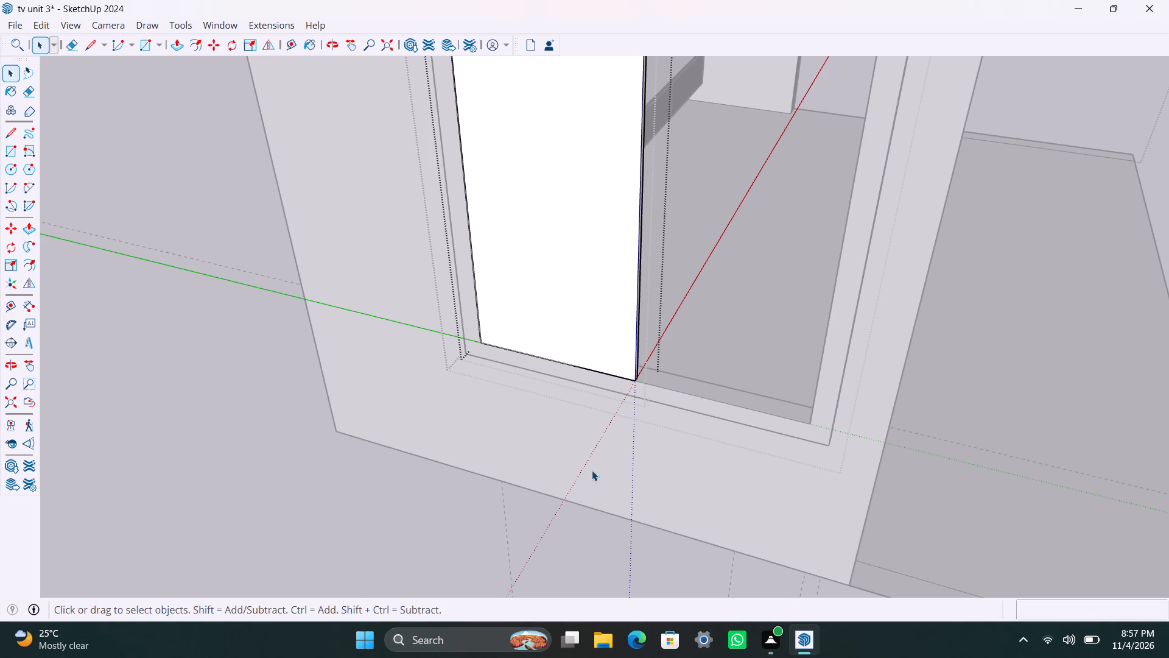
{"action": "left_click", "coordinate": [589, 475]}
Move the window panel about 1 3/4" inward from the frame's outer face.
{"action": "scroll", "coordinate": [599, 401], "scroll_direction": "up", "scroll_amount": 7}
{"action": "left_click", "coordinate": [637, 352]}
{"action": "scroll", "coordinate": [675, 384], "scroll_direction": "up", "scroll_amount": 4}
{"action": "key", "text": "m"}
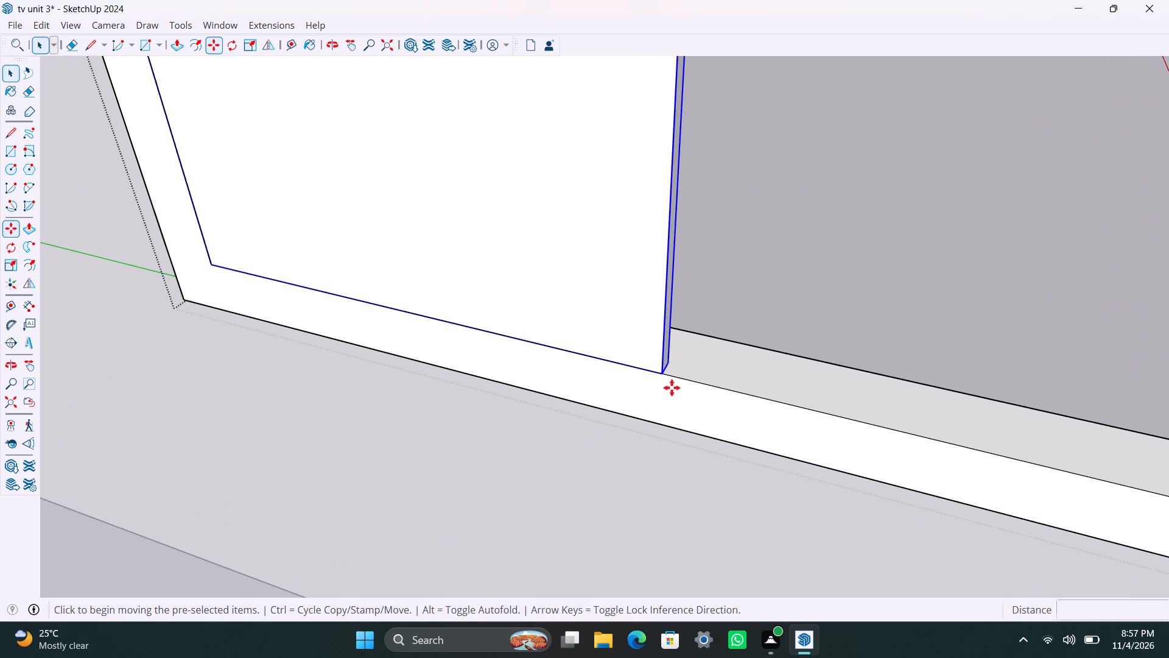
{"action": "left_click", "coordinate": [664, 375]}
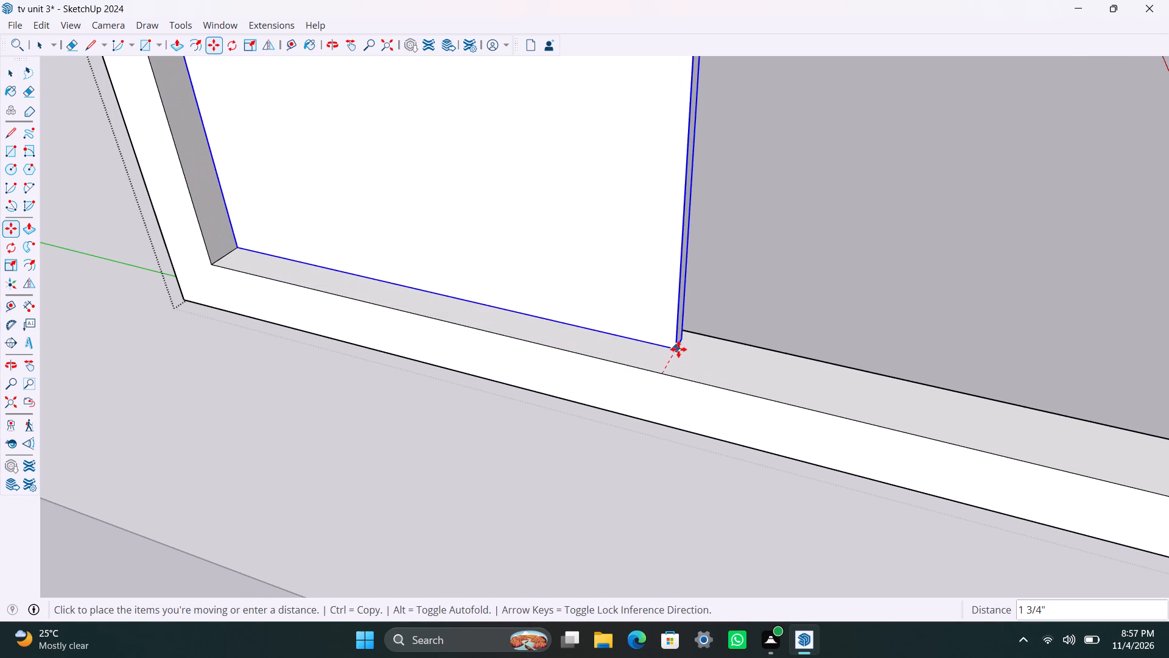
{"action": "left_click", "coordinate": [678, 349]}
Copy the window panel across to the empty half of the frame, snapping it to the inner bottom corner.
{"action": "scroll", "coordinate": [667, 363], "scroll_direction": "down", "scroll_amount": 11}
{"action": "left_click", "coordinate": [667, 360]}
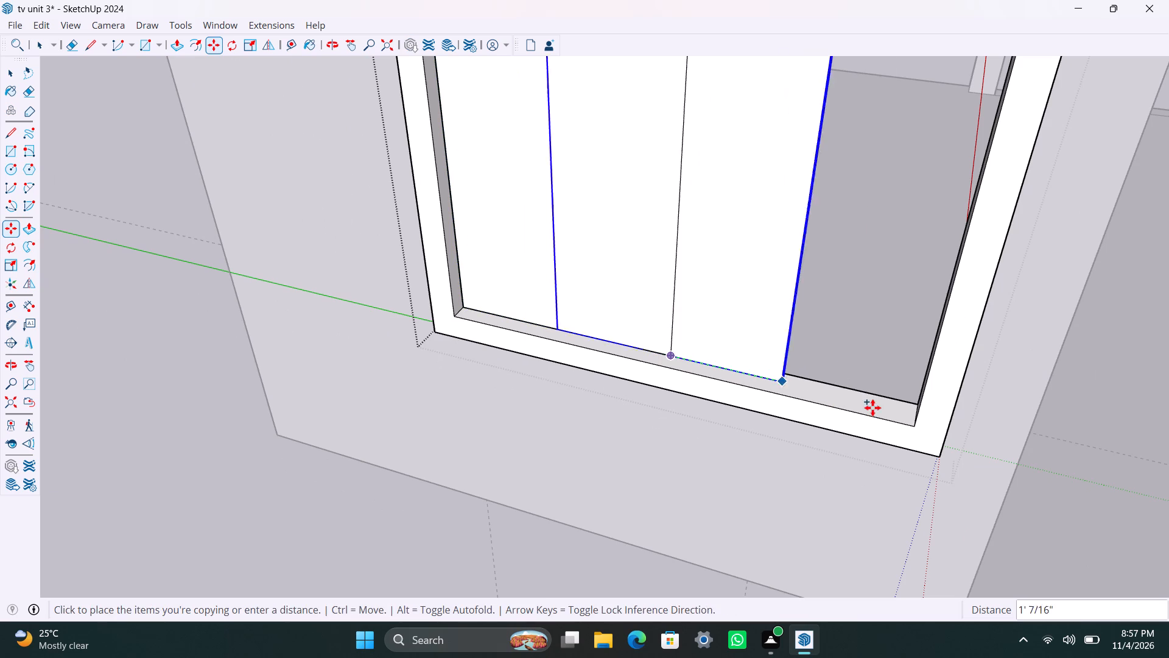
{"action": "left_click", "coordinate": [913, 427]}
Move the copied panel about 1 1/16" inward so it sits against the first panel, and leave the window group.
{"action": "scroll", "coordinate": [603, 416], "scroll_direction": "up", "scroll_amount": 4}
{"action": "middle_click_drag", "start_coordinate": [627, 430], "coordinate": [807, 472]}
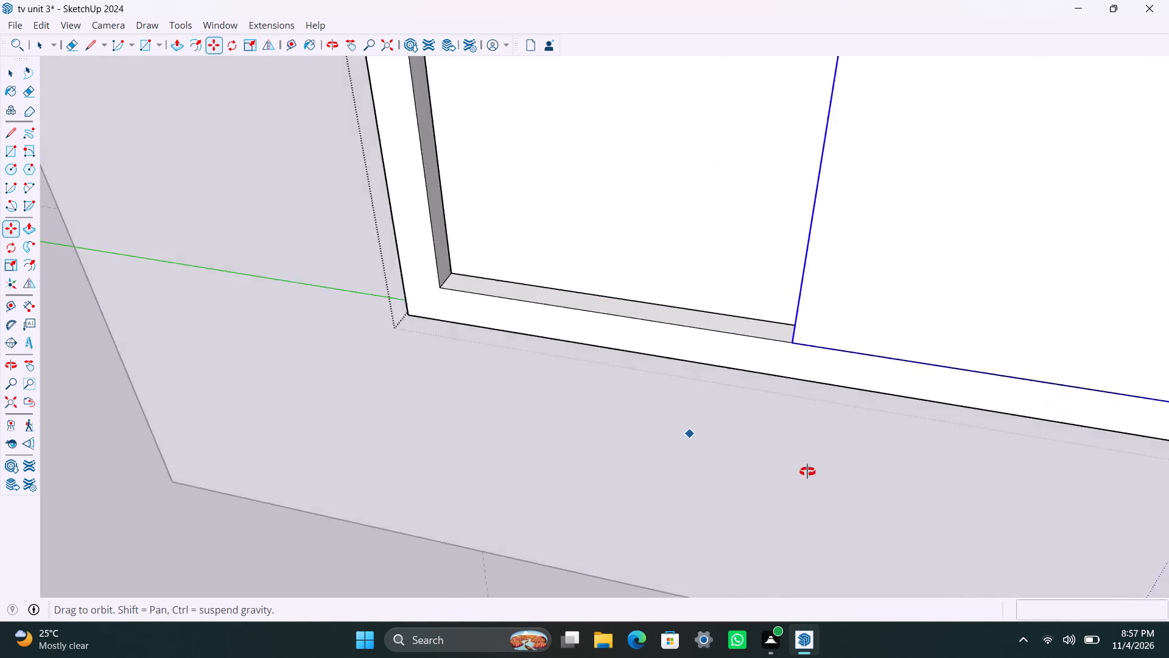
{"action": "middle_click_drag", "start_coordinate": [807, 472], "coordinate": [900, 461]}
{"action": "scroll", "coordinate": [1025, 317], "scroll_direction": "down", "scroll_amount": 3}
{"action": "middle_click_drag", "start_coordinate": [977, 327], "coordinate": [777, 409]}
{"action": "scroll", "coordinate": [916, 344], "scroll_direction": "up", "scroll_amount": 7}
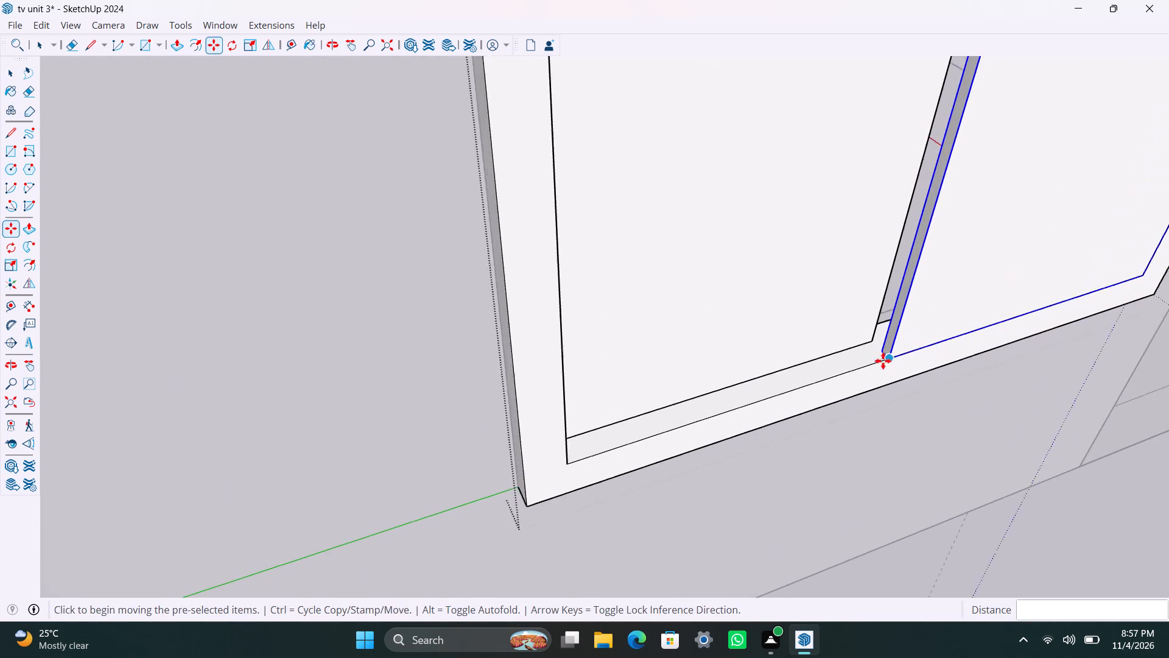
{"action": "scroll", "coordinate": [883, 361], "scroll_direction": "up", "scroll_amount": 2}
{"action": "left_click", "coordinate": [883, 349]}
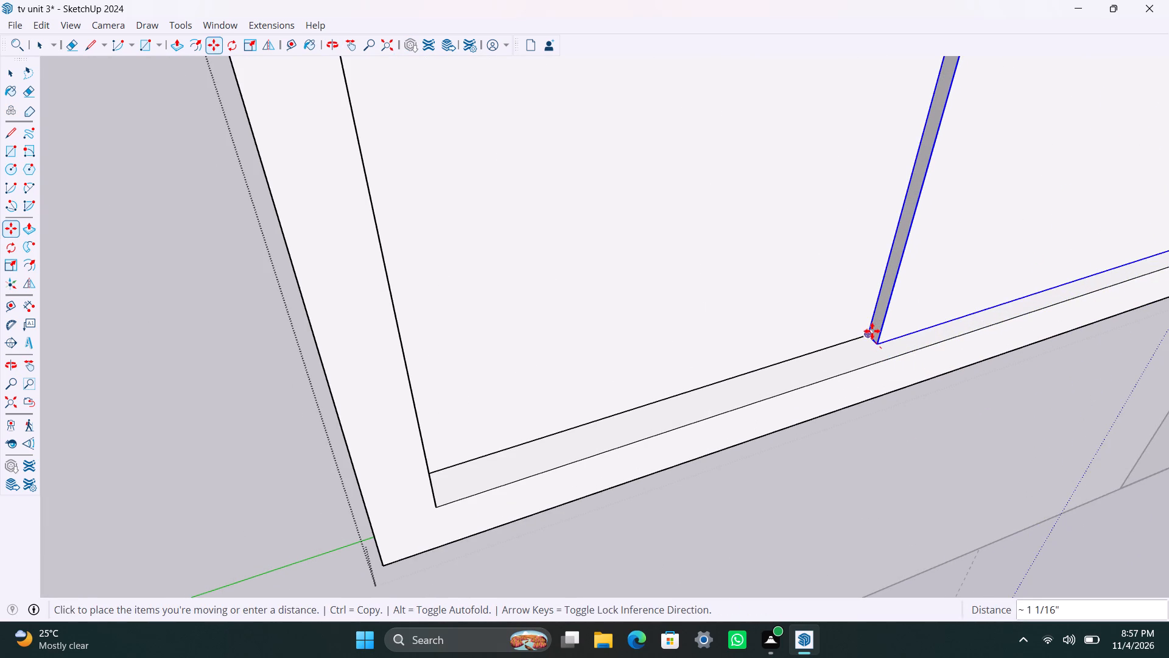
{"action": "left_click", "coordinate": [872, 331]}
{"action": "key", "text": "space"}
{"action": "scroll", "coordinate": [833, 354], "scroll_direction": "down", "scroll_amount": 20}
{"action": "scroll", "coordinate": [833, 354], "scroll_direction": "down", "scroll_amount": 7}
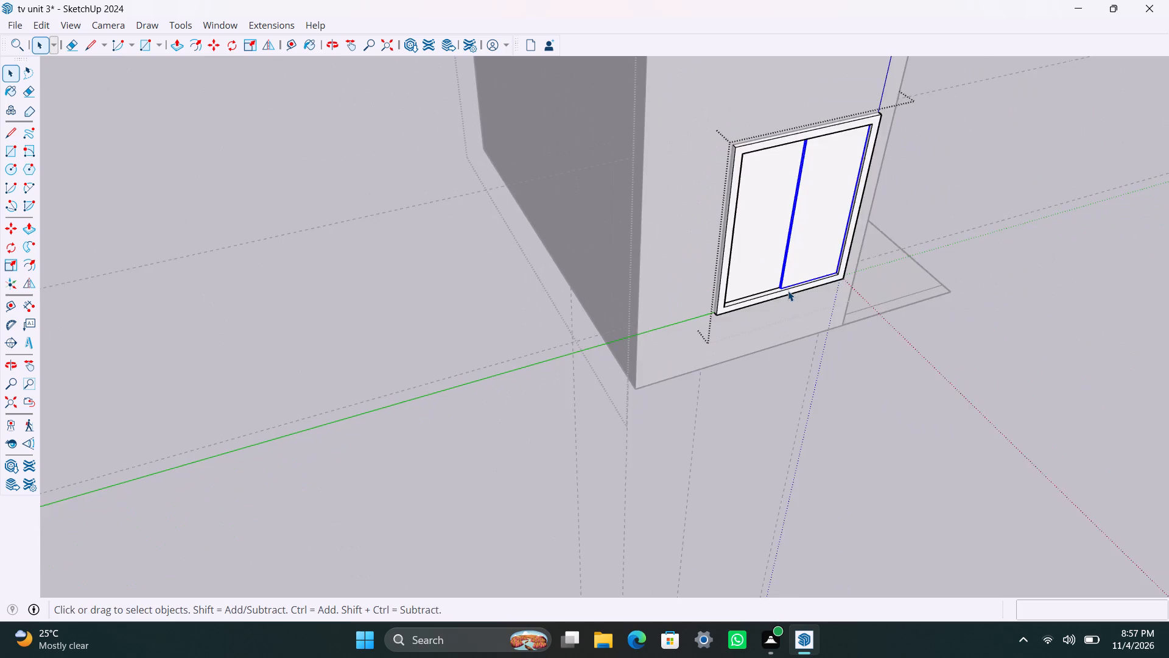
{"action": "scroll", "coordinate": [788, 291], "scroll_direction": "down", "scroll_amount": 4}
{"action": "middle_click_drag", "start_coordinate": [961, 254], "coordinate": [217, 330]}
{"action": "scroll", "coordinate": [427, 423], "scroll_direction": "down", "scroll_amount": 5}
{"action": "middle_click_drag", "start_coordinate": [572, 413], "coordinate": [445, 410]}
{"action": "scroll", "coordinate": [517, 402], "scroll_direction": "up", "scroll_amount": 3}
{"action": "scroll", "coordinate": [833, 495], "scroll_direction": "up", "scroll_amount": 3}
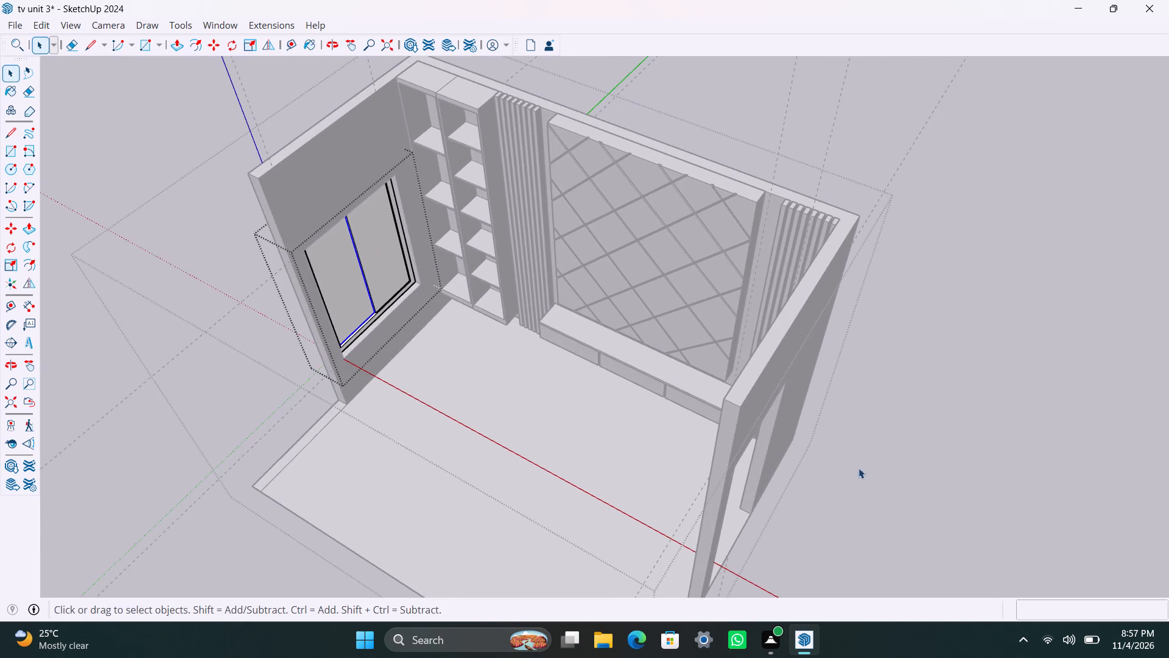
{"action": "left_click", "coordinate": [872, 447]}
Draw a rectangle about 2' 10 1/4" by 7' corner to corner across the door opening and make it a group.
{"action": "scroll", "coordinate": [697, 461], "scroll_direction": "down", "scroll_amount": 4}
{"action": "scroll", "coordinate": [865, 408], "scroll_direction": "down", "scroll_amount": 4}
{"action": "middle_click_drag", "start_coordinate": [727, 467], "coordinate": [1087, 422]}
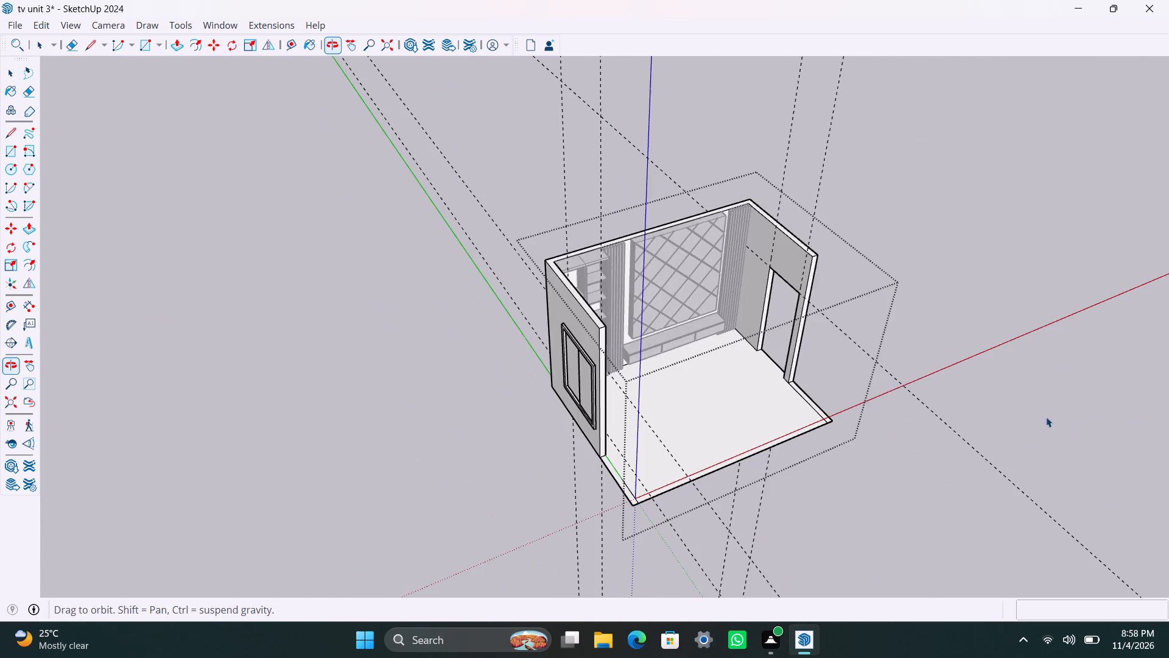
{"action": "scroll", "coordinate": [646, 414], "scroll_direction": "up", "scroll_amount": 3}
{"action": "middle_click_drag", "start_coordinate": [584, 545], "coordinate": [922, 529]}
{"action": "scroll", "coordinate": [793, 254], "scroll_direction": "up", "scroll_amount": 2}
{"action": "middle_click_drag", "start_coordinate": [711, 182], "coordinate": [574, 380]}
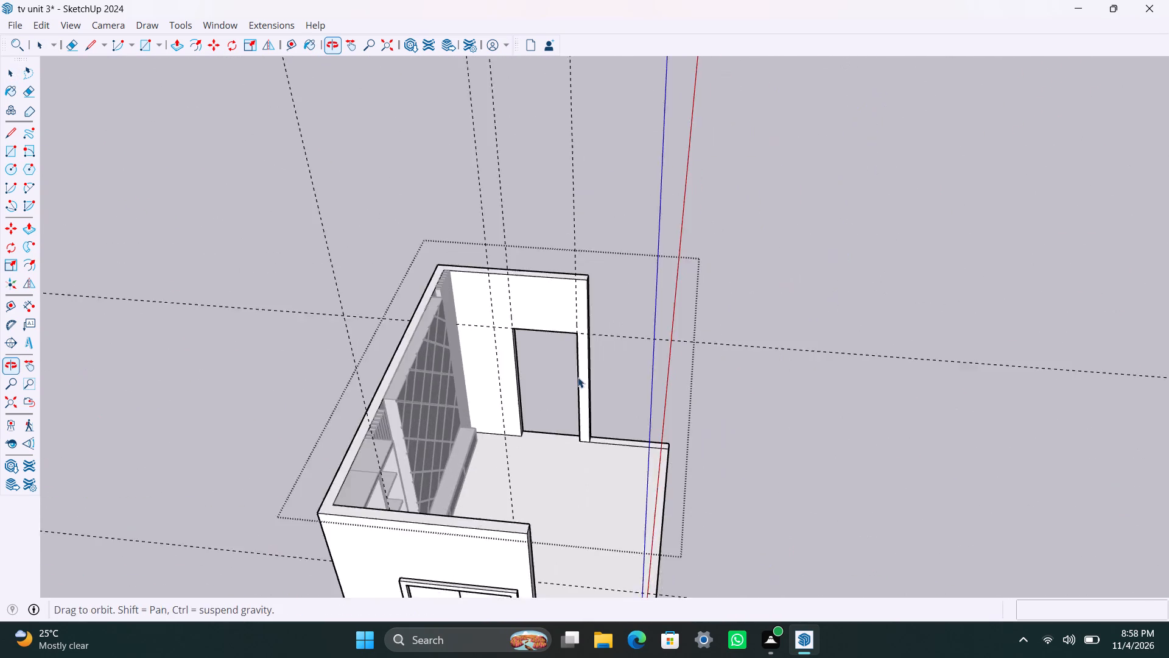
{"action": "scroll", "coordinate": [579, 371], "scroll_direction": "up", "scroll_amount": 3}
{"action": "middle_click_drag", "start_coordinate": [559, 411], "coordinate": [603, 421]}
{"action": "scroll", "coordinate": [502, 351], "scroll_direction": "up", "scroll_amount": 4}
{"action": "key", "text": "r"}
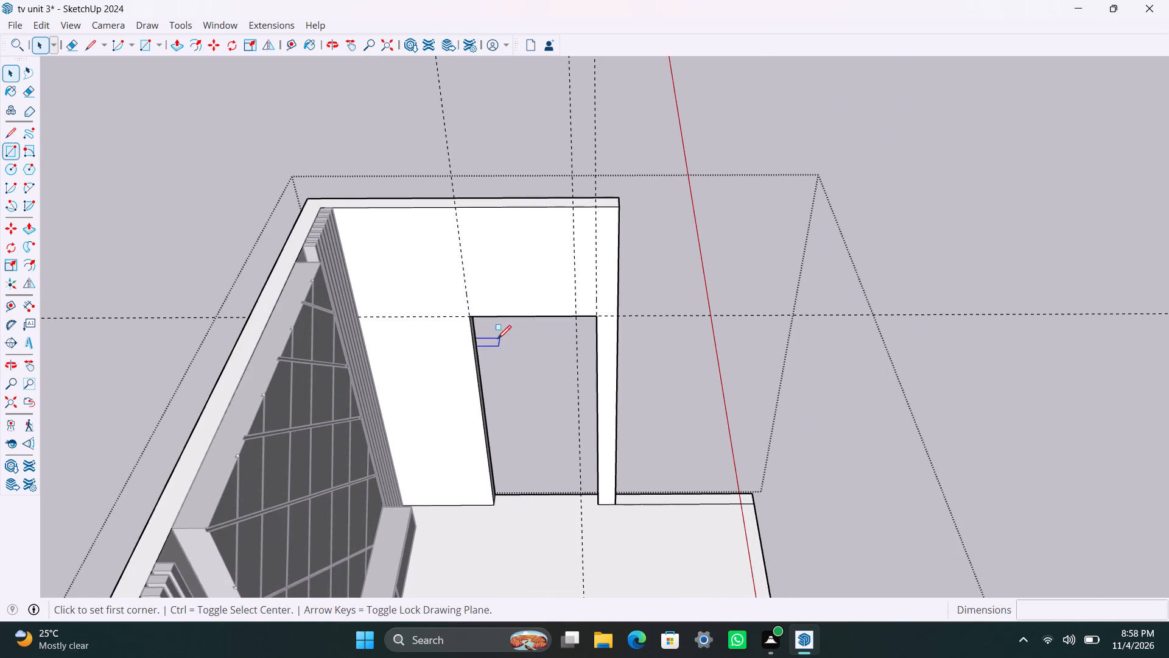
{"action": "left_click_drag", "start_coordinate": [469, 315], "coordinate": [475, 331]}
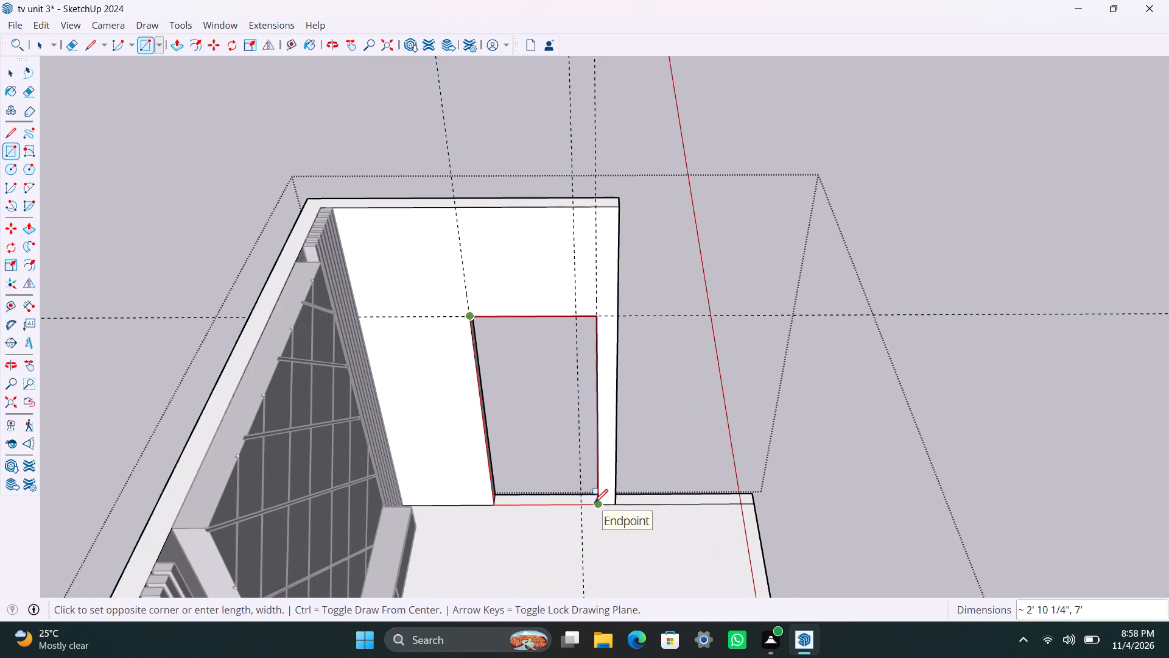
{"action": "left_click", "coordinate": [594, 503]}
{"action": "key", "text": "space"}
{"action": "double_click", "coordinate": [552, 455]}
{"action": "right_click", "coordinate": [550, 452]}
{"action": "left_click", "coordinate": [616, 233]}
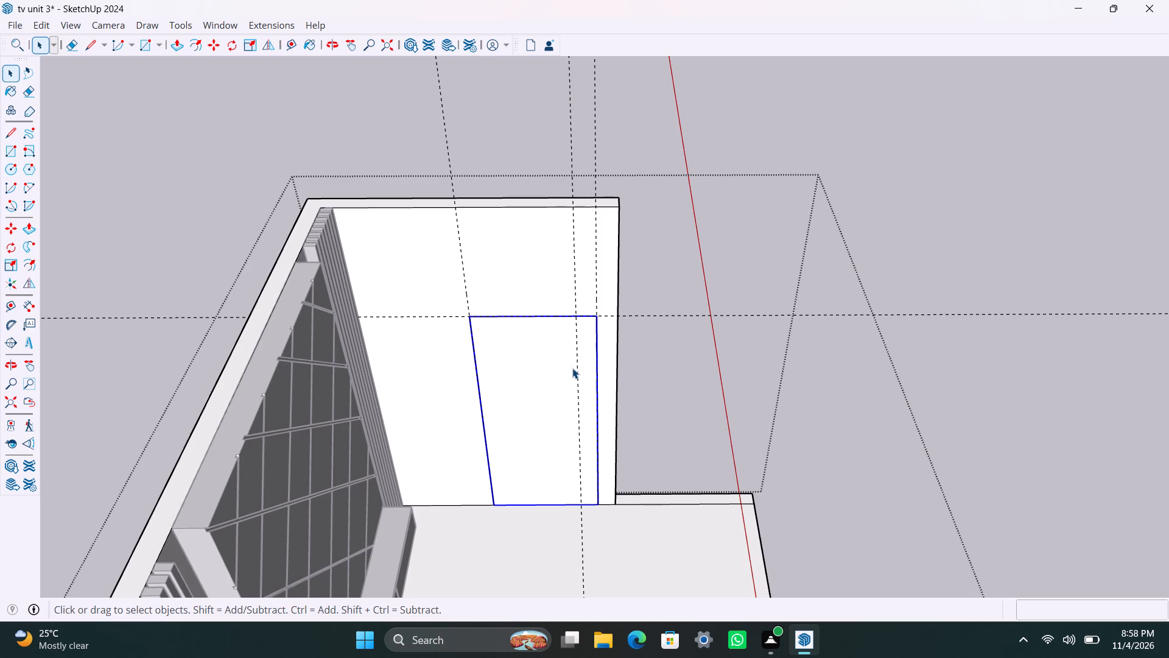
Inside the door group, offset the face outline inward by 2.5" and delete the inner face to leave a frame.
{"action": "double_click", "coordinate": [500, 363]}
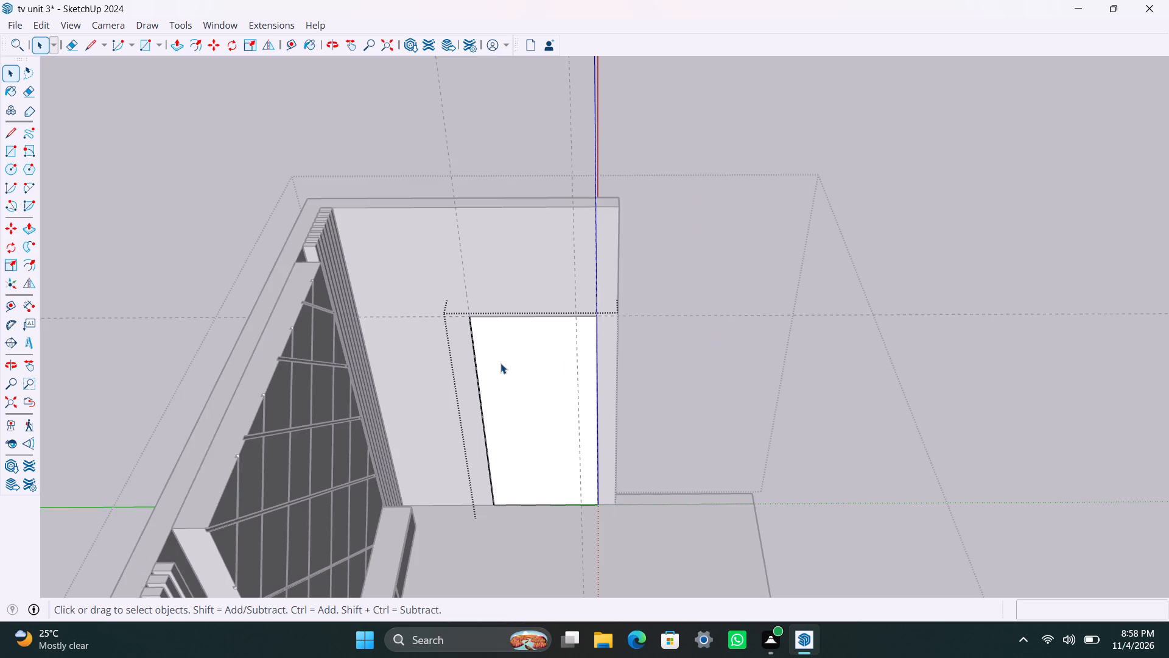
{"action": "key", "text": "f"}
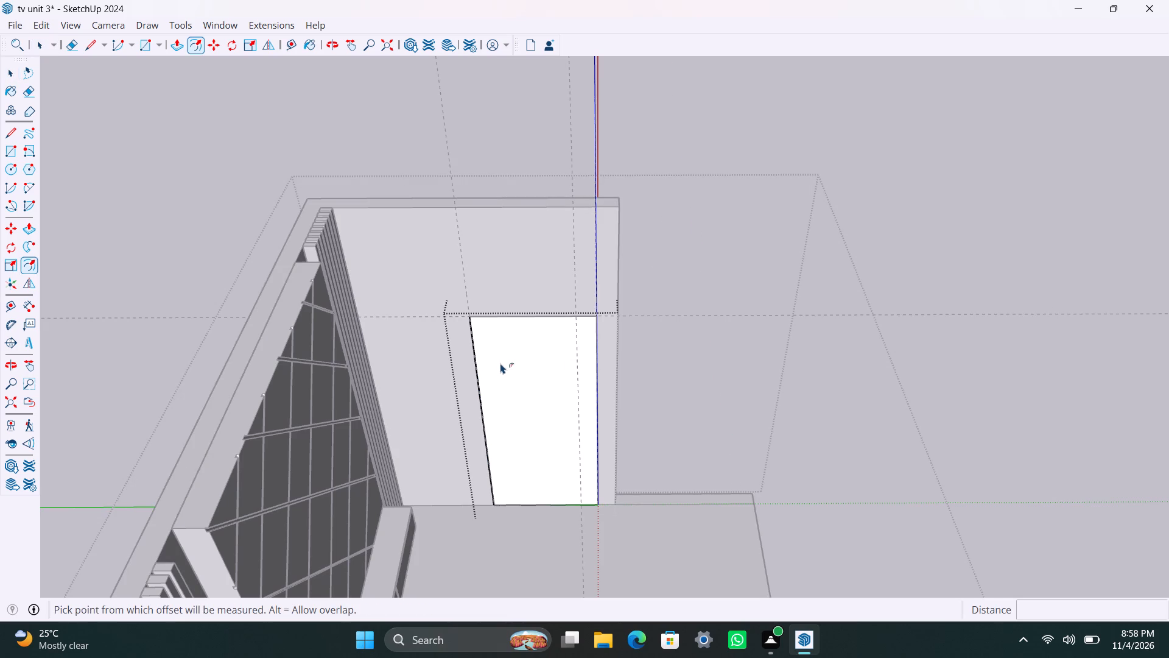
{"action": "left_click", "coordinate": [500, 363]}
{"action": "type", "text": "2.5\""}
{"action": "key", "text": "Return"}
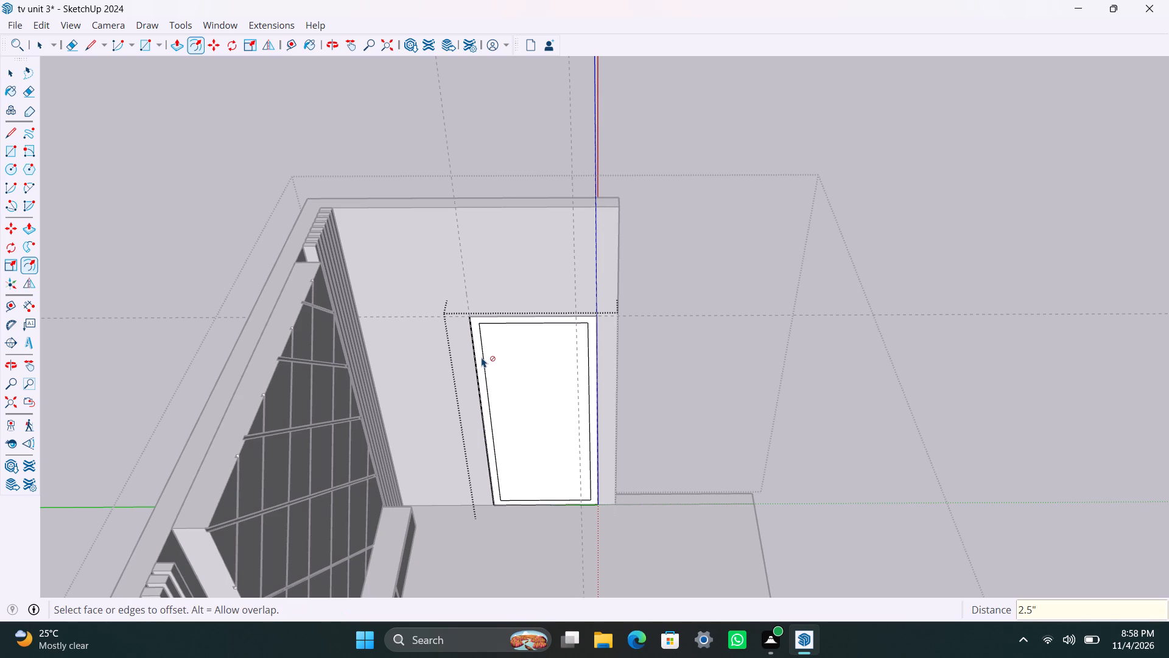
{"action": "left_click", "coordinate": [541, 403]}
{"action": "key", "text": "space"}
{"action": "key", "text": "Delete"}
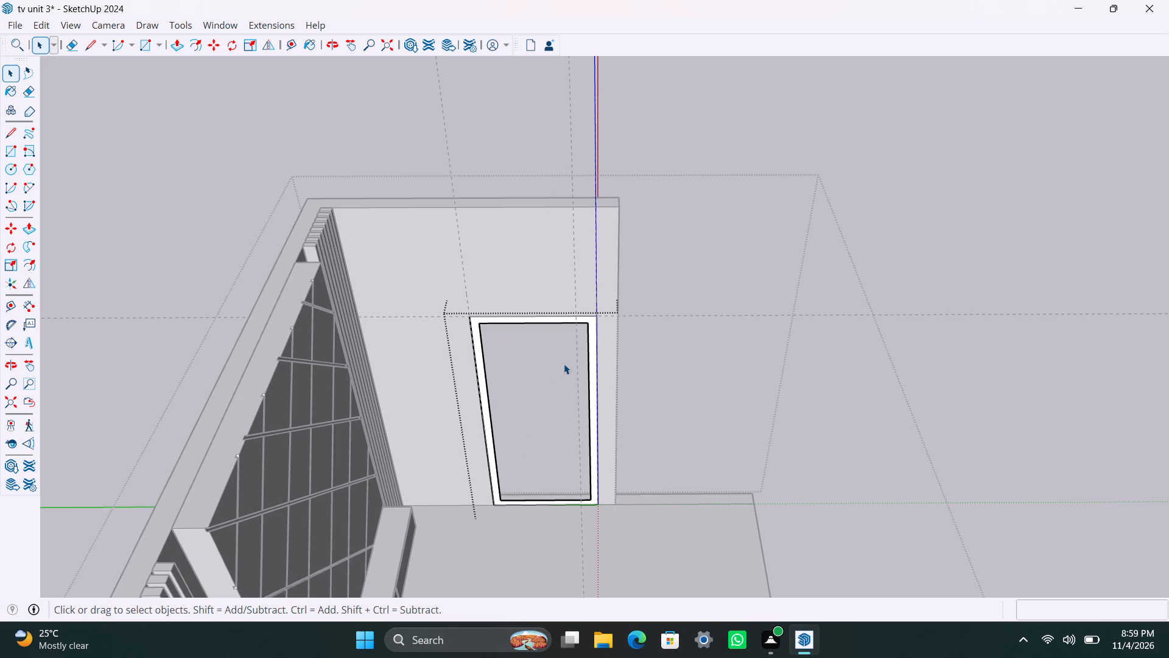
Extrude the door frame face by 2.5".
{"action": "scroll", "coordinate": [488, 439], "scroll_direction": "up", "scroll_amount": 7}
{"action": "left_click", "coordinate": [488, 435]}
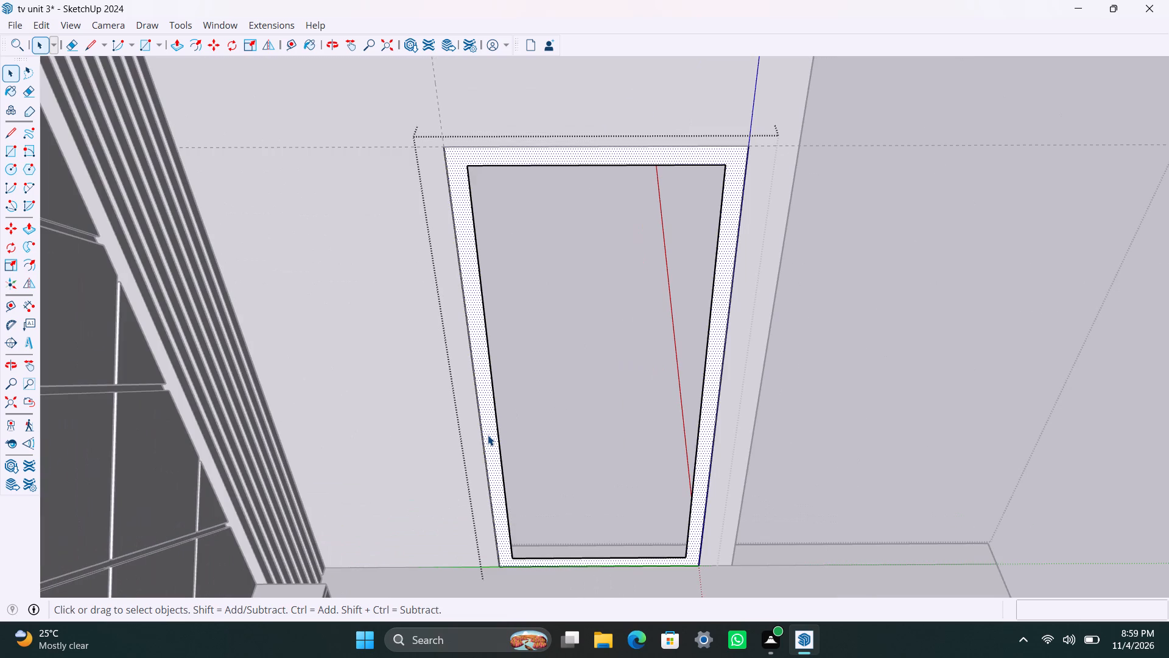
{"action": "key", "text": "p"}
{"action": "left_click", "coordinate": [488, 435]}
{"action": "type", "text": "2.5\""}
{"action": "key", "text": "Return"}
{"action": "key", "text": "space"}
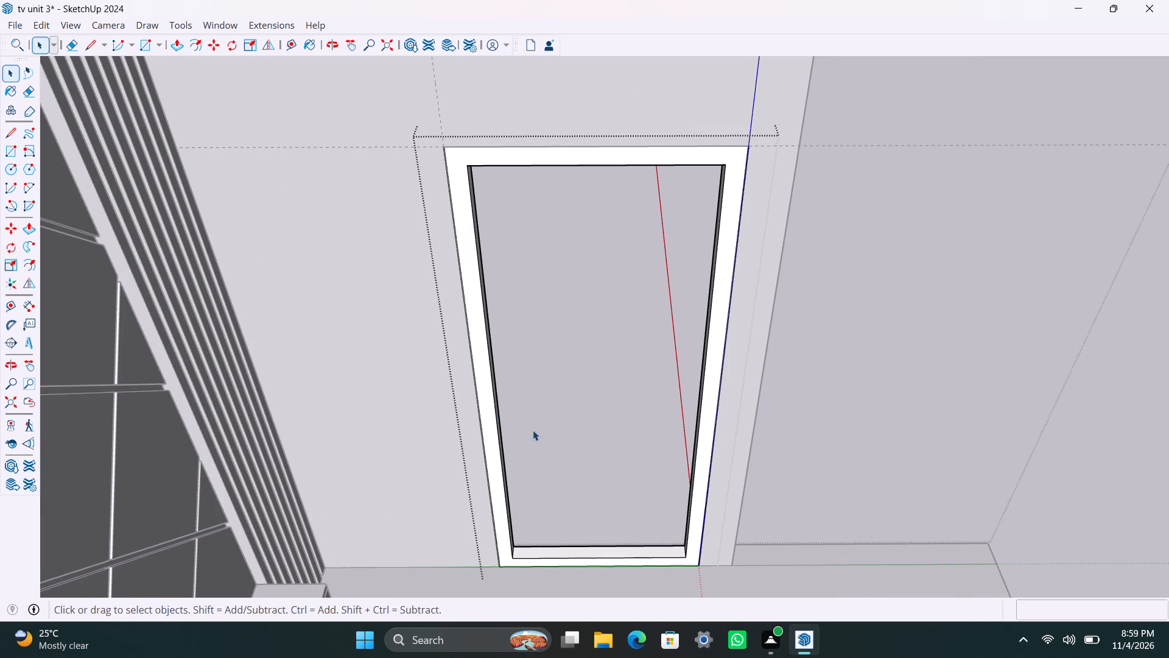
Draw a rectangle filling the inside of the door frame and make it its own group for the door panel.
{"action": "key", "text": "r"}
{"action": "left_click", "coordinate": [471, 166]}
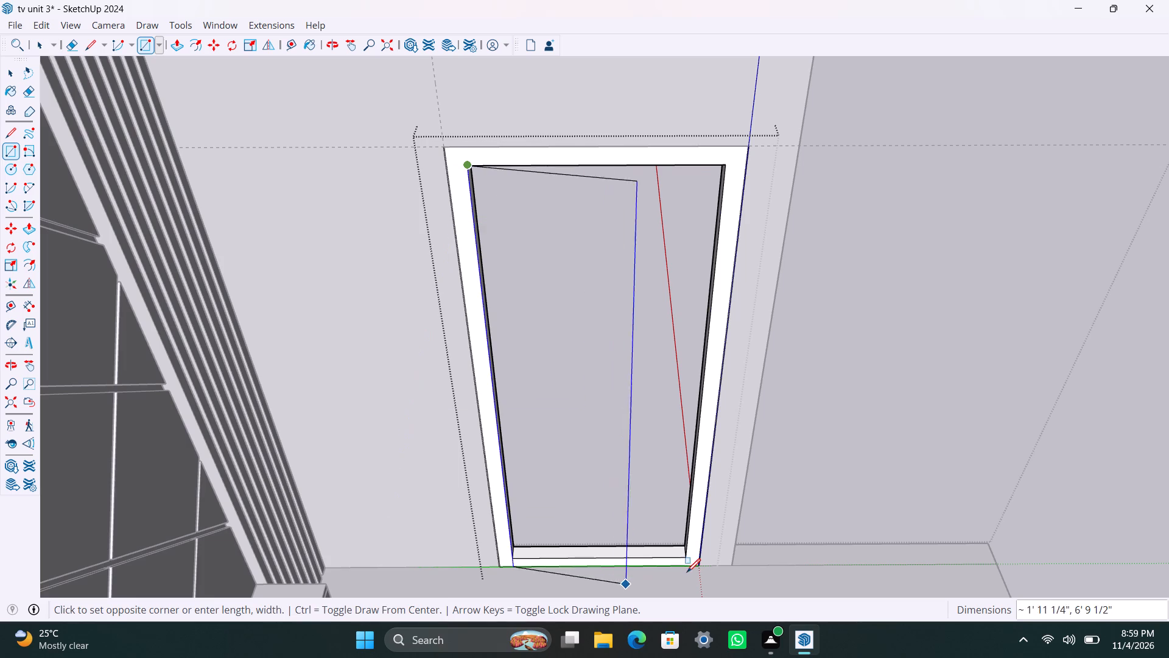
{"action": "left_click", "coordinate": [690, 553]}
{"action": "key", "text": "space"}
{"action": "double_click", "coordinate": [612, 491]}
{"action": "right_click", "coordinate": [612, 489]}
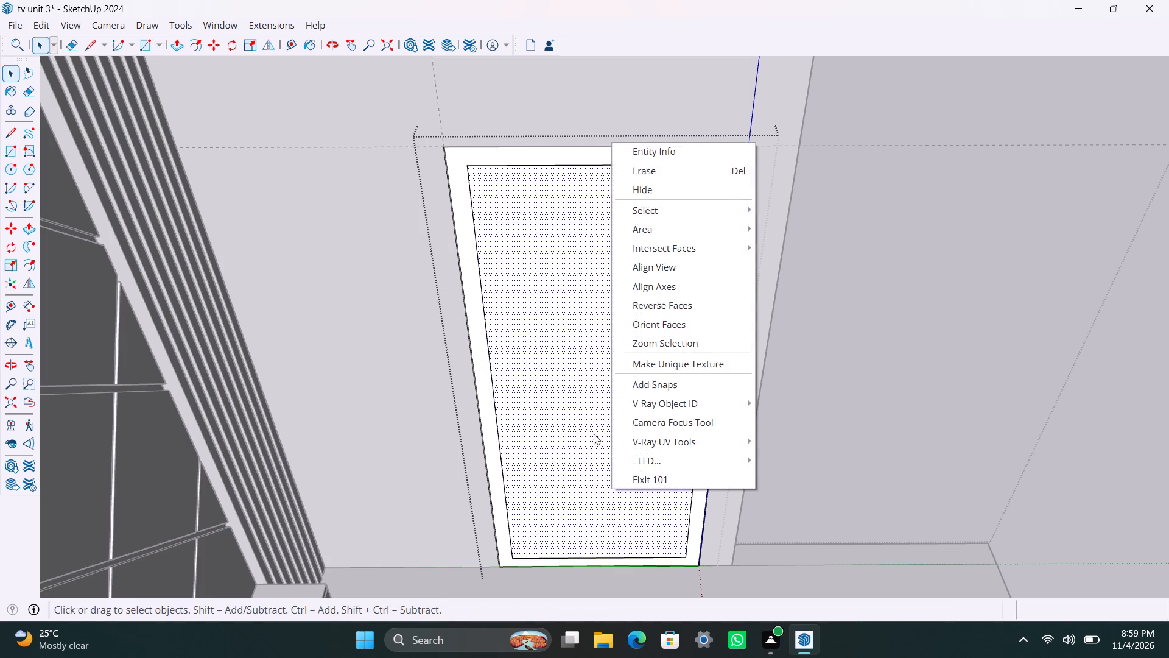
{"action": "double_click", "coordinate": [584, 416]}
{"action": "left_click", "coordinate": [587, 412]}
{"action": "left_click", "coordinate": [585, 411]}
{"action": "double_click", "coordinate": [584, 412]}
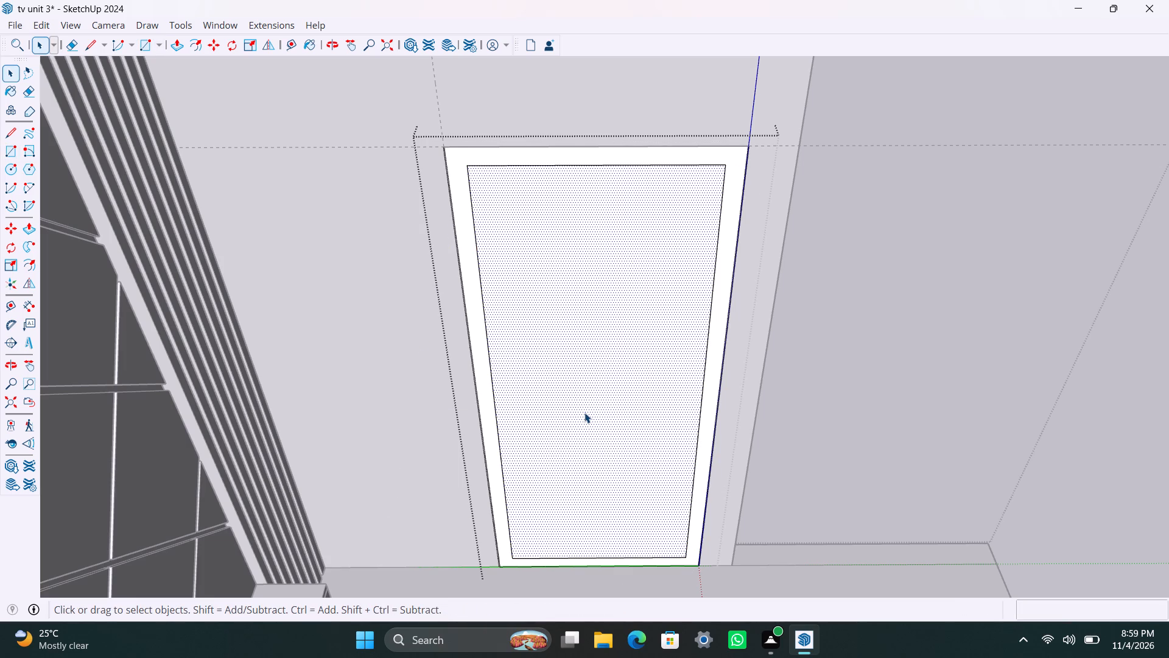
{"action": "right_click", "coordinate": [584, 414]}
{"action": "left_click", "coordinate": [680, 199]}
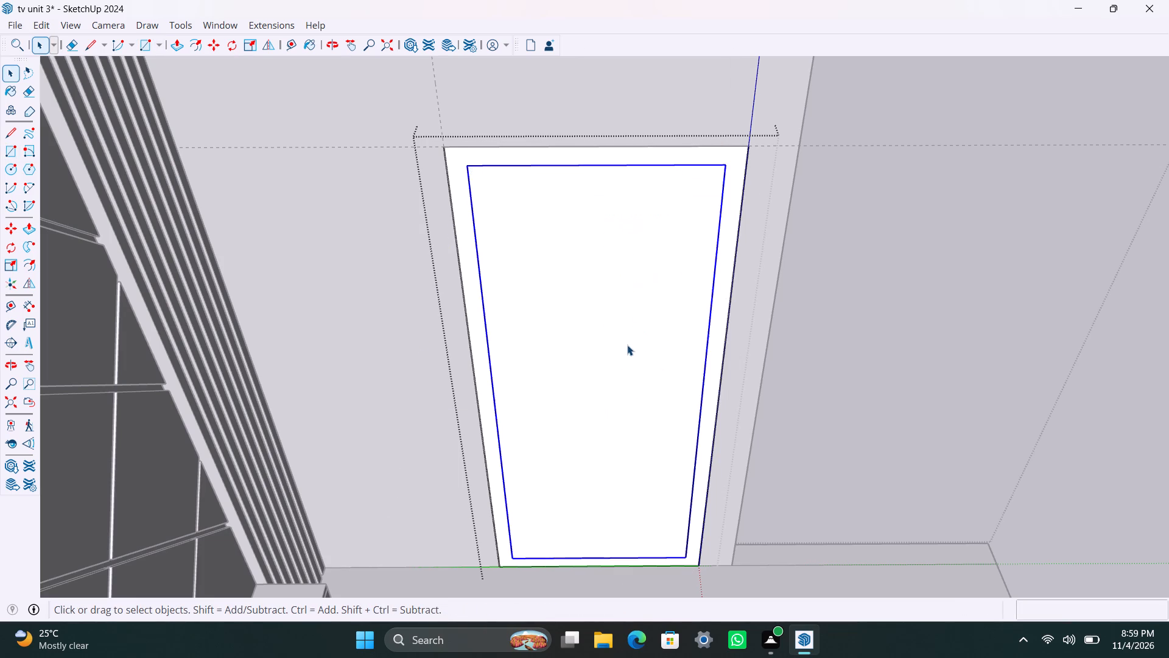
Extrude the grouped door panel to a thickness of 18 mm.
{"action": "triple_click", "coordinate": [627, 345]}
{"action": "key", "text": "p"}
{"action": "left_click_drag", "start_coordinate": [630, 391], "coordinate": [628, 383]}
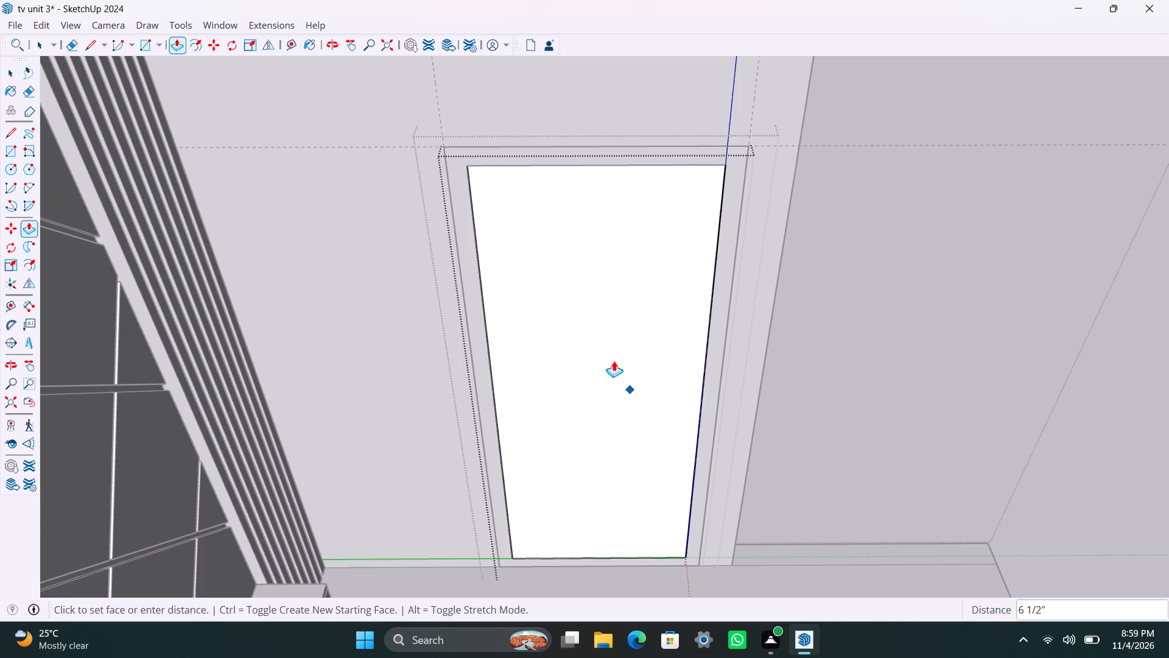
{"action": "type", "text": "18mm"}
{"action": "key", "text": "Return"}
{"action": "key", "text": "space"}
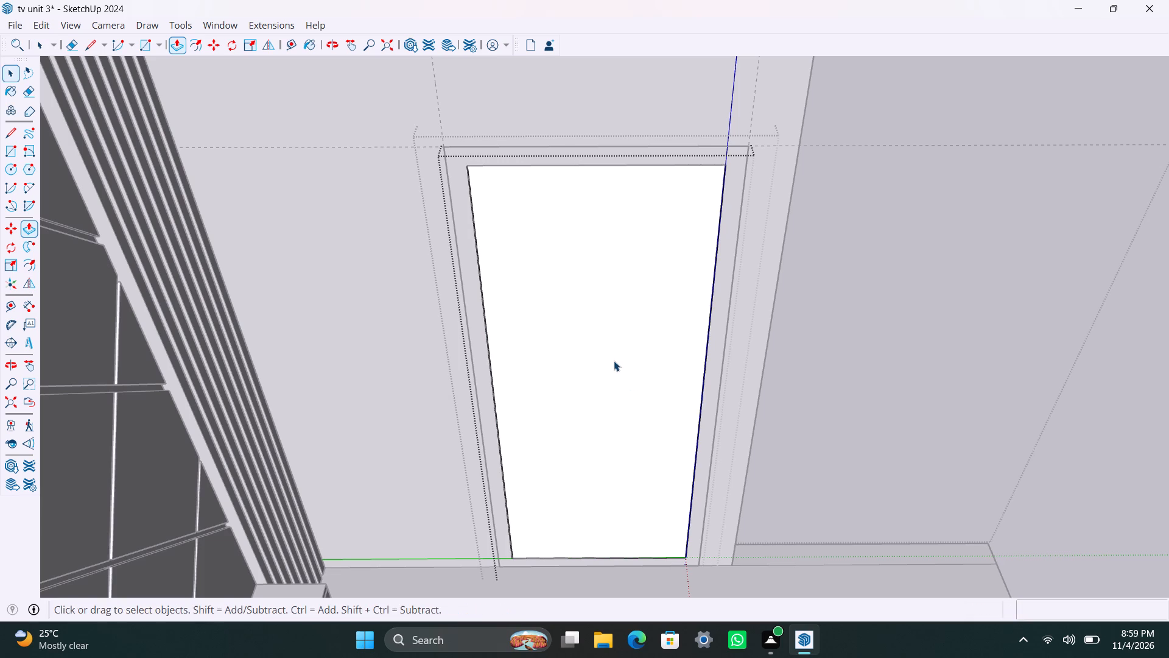
Place handle guides 4' below the panel's top edge and 8" above that guide, plus 6" from the TV-wall-side edge and 1.5" further in.
{"action": "key", "text": "t"}
{"action": "left_click", "coordinate": [619, 164]}
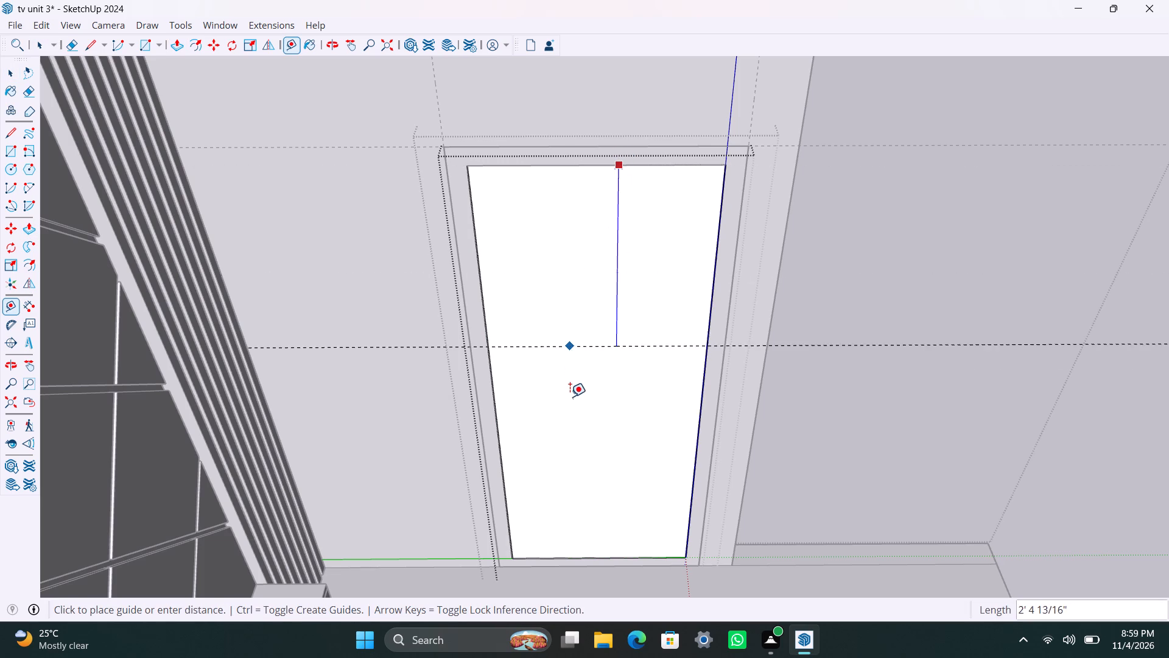
{"action": "key", "text": "4"}
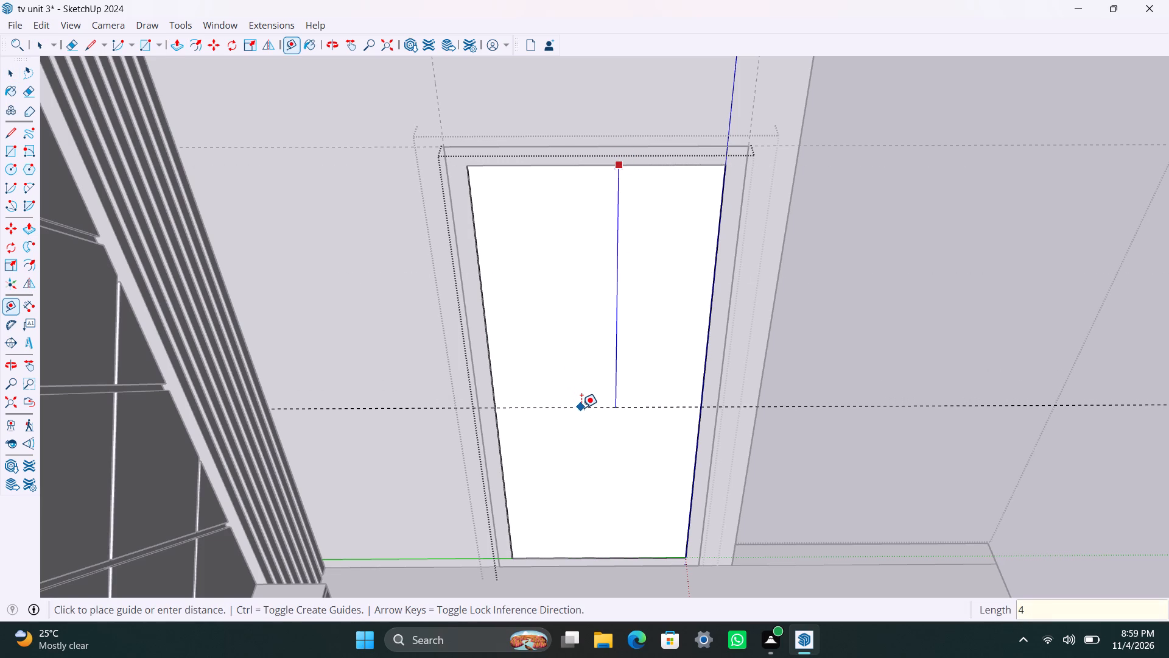
{"action": "key", "text": "apostrophe"}
{"action": "key", "text": "Return"}
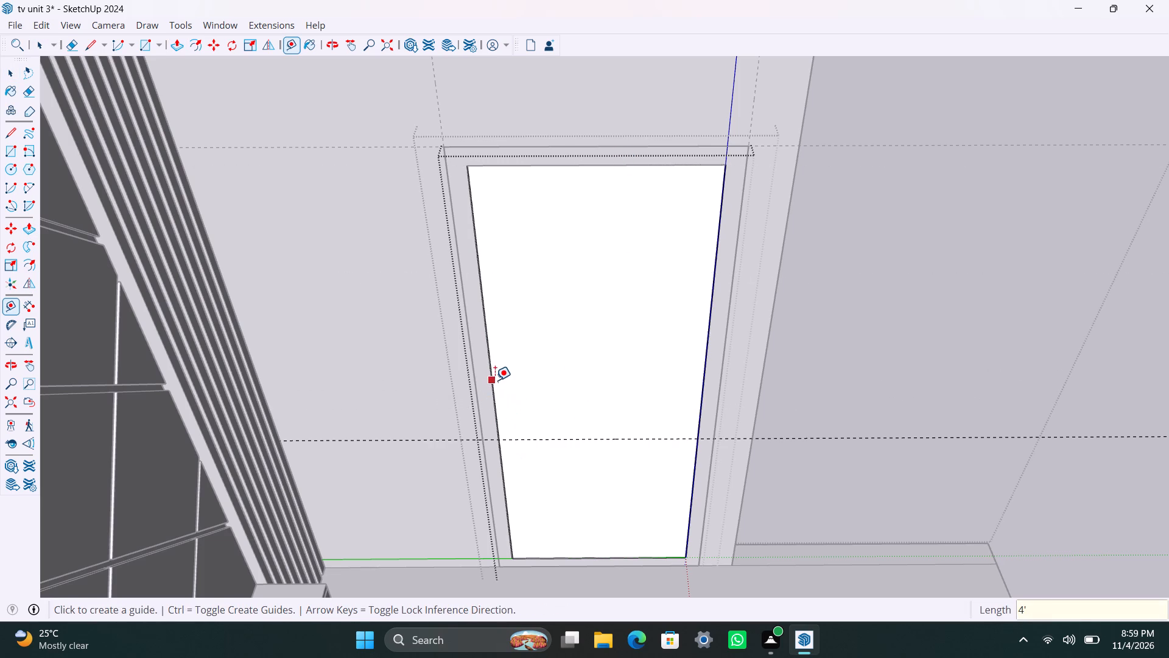
{"action": "left_click", "coordinate": [494, 379]}
{"action": "type", "text": "6\""}
{"action": "key", "text": "Return"}
{"action": "left_click", "coordinate": [530, 380]}
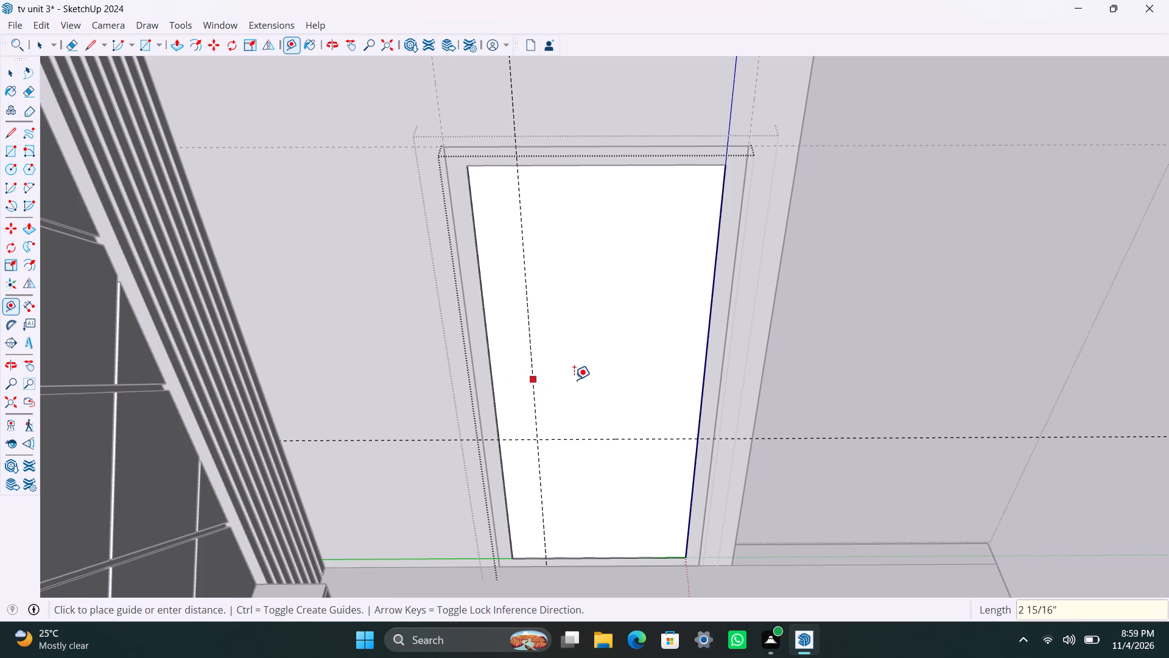
{"action": "type", "text": "1.5\""}
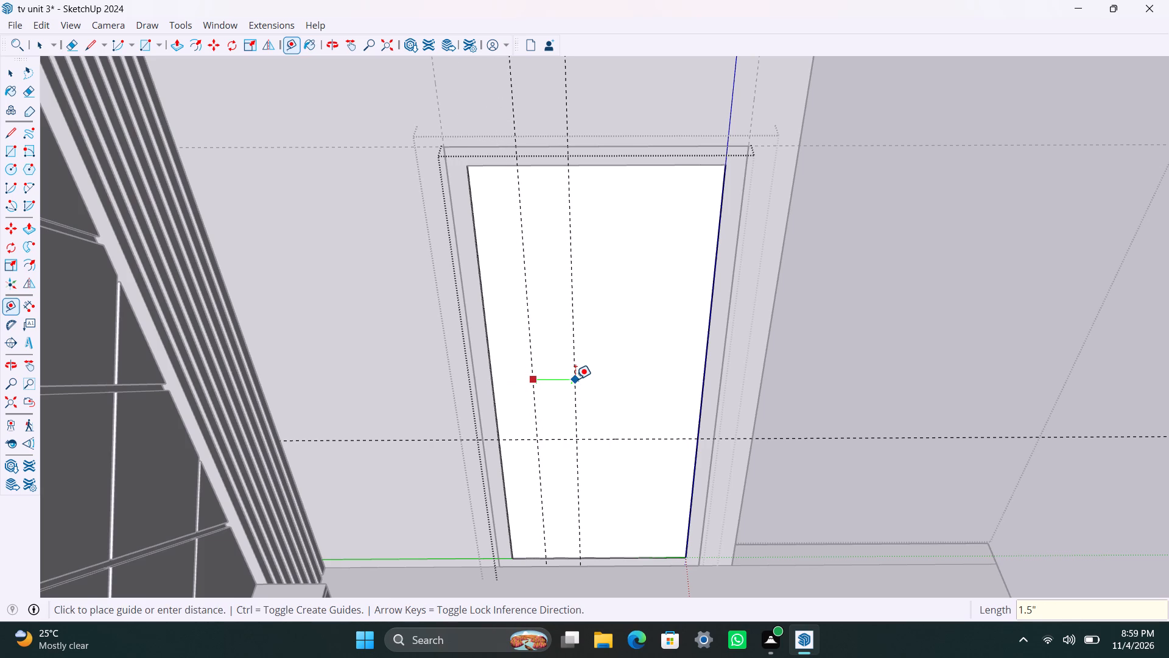
{"action": "key", "text": "Return"}
{"action": "left_click", "coordinate": [594, 441]}
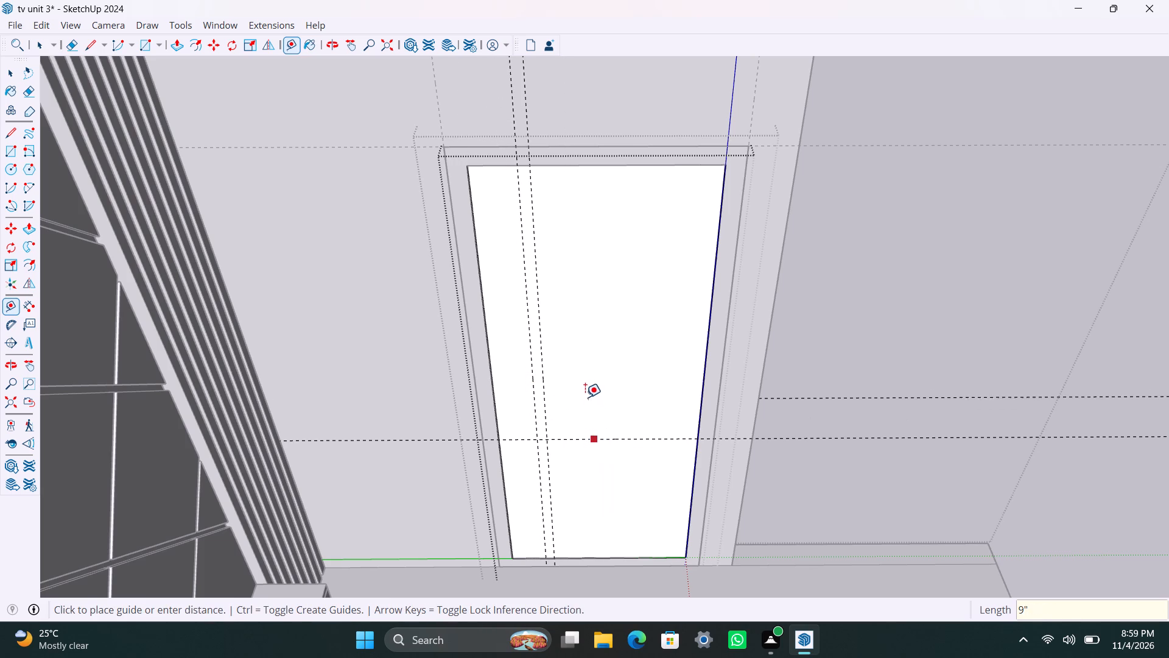
{"action": "type", "text": "8\""}
{"action": "key", "text": "Return"}
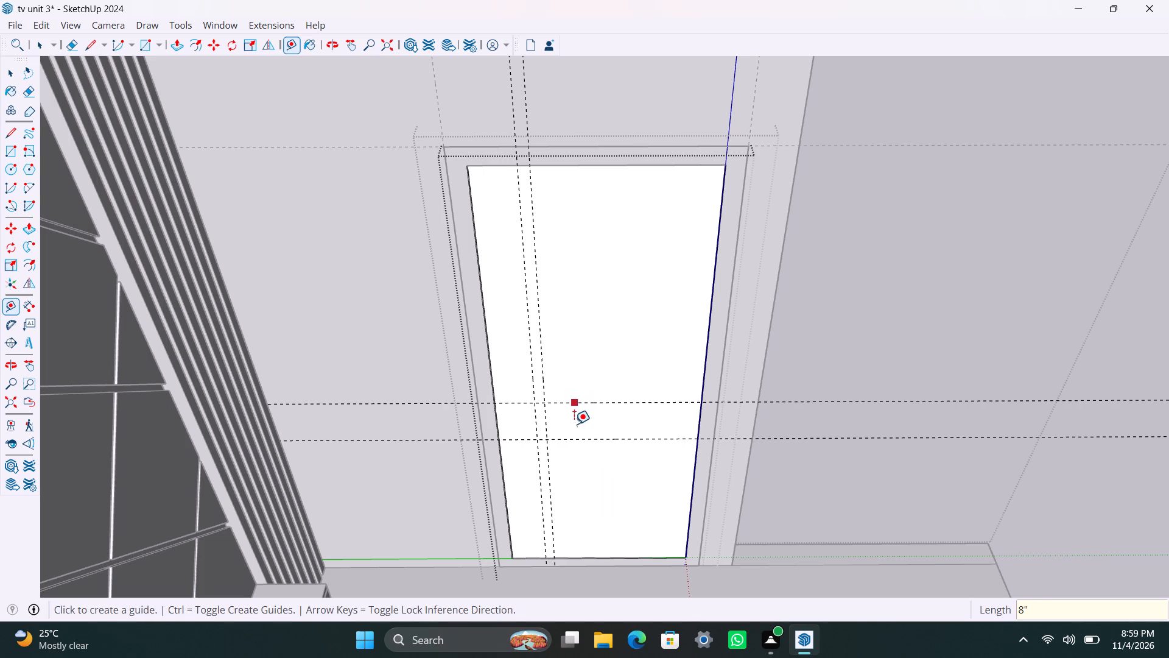
Draw the door handle rectangle between the four guide intersections and make it a group.
{"action": "key", "text": "space"}
{"action": "scroll", "coordinate": [548, 435], "scroll_direction": "up", "scroll_amount": 5}
{"action": "key", "text": "r"}
{"action": "scroll", "coordinate": [539, 421], "scroll_direction": "up", "scroll_amount": 3}
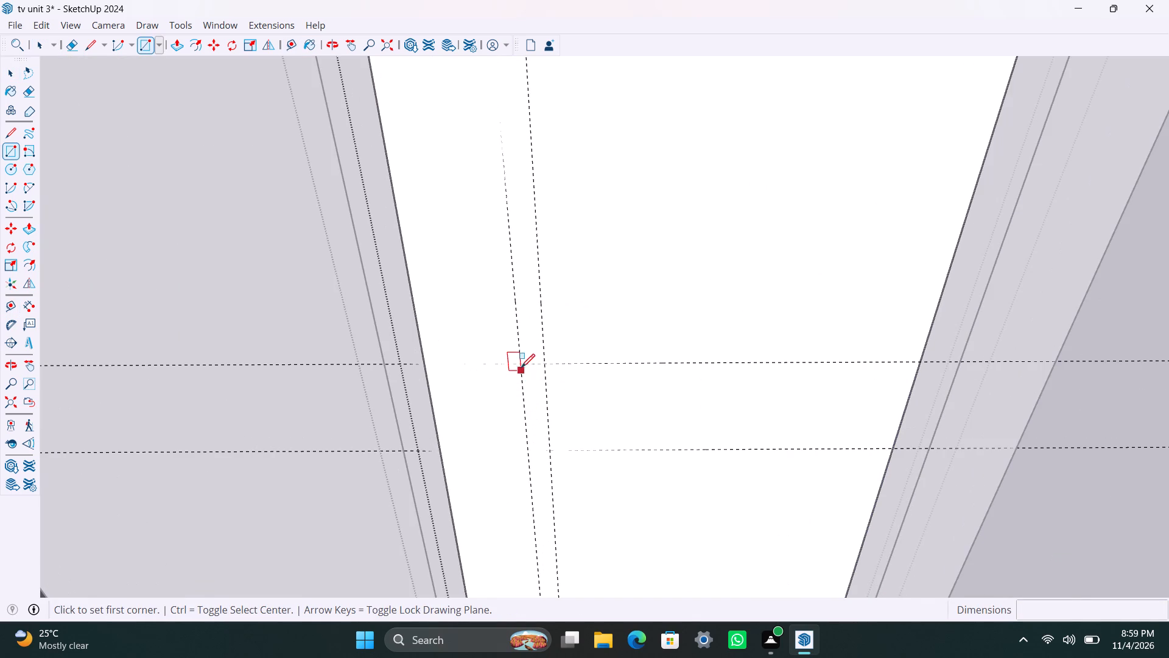
{"action": "left_click", "coordinate": [521, 367]}
{"action": "left_click", "coordinate": [547, 448]}
{"action": "key", "text": "space"}
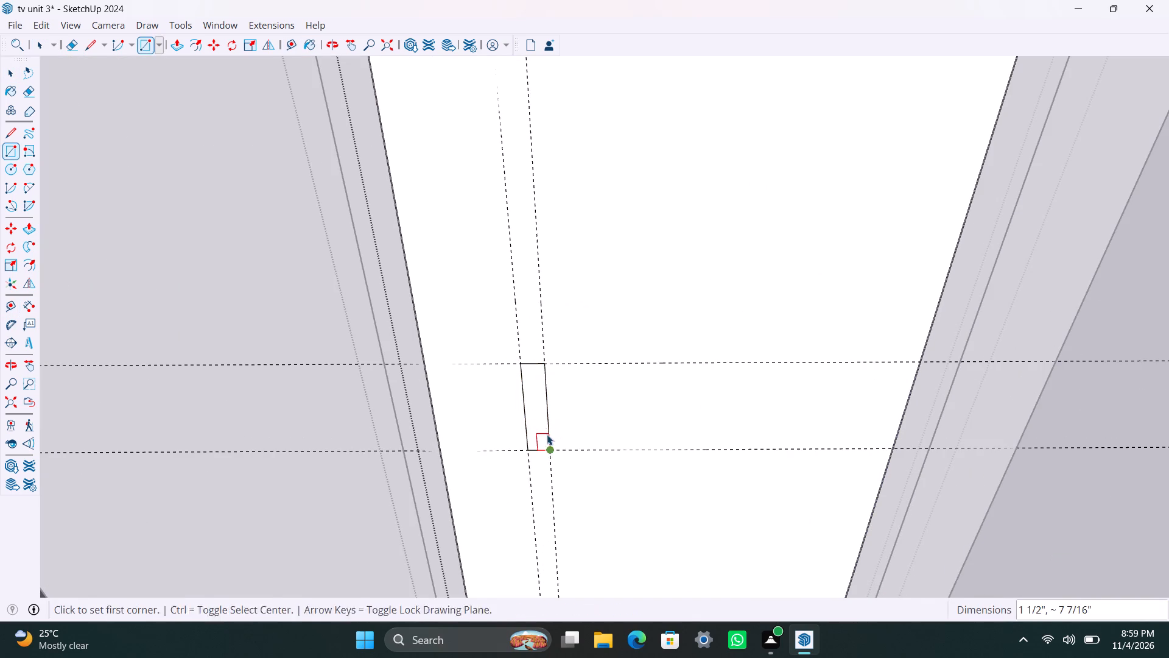
{"action": "double_click", "coordinate": [544, 425]}
{"action": "right_click", "coordinate": [540, 423]}
{"action": "left_click", "coordinate": [614, 182]}
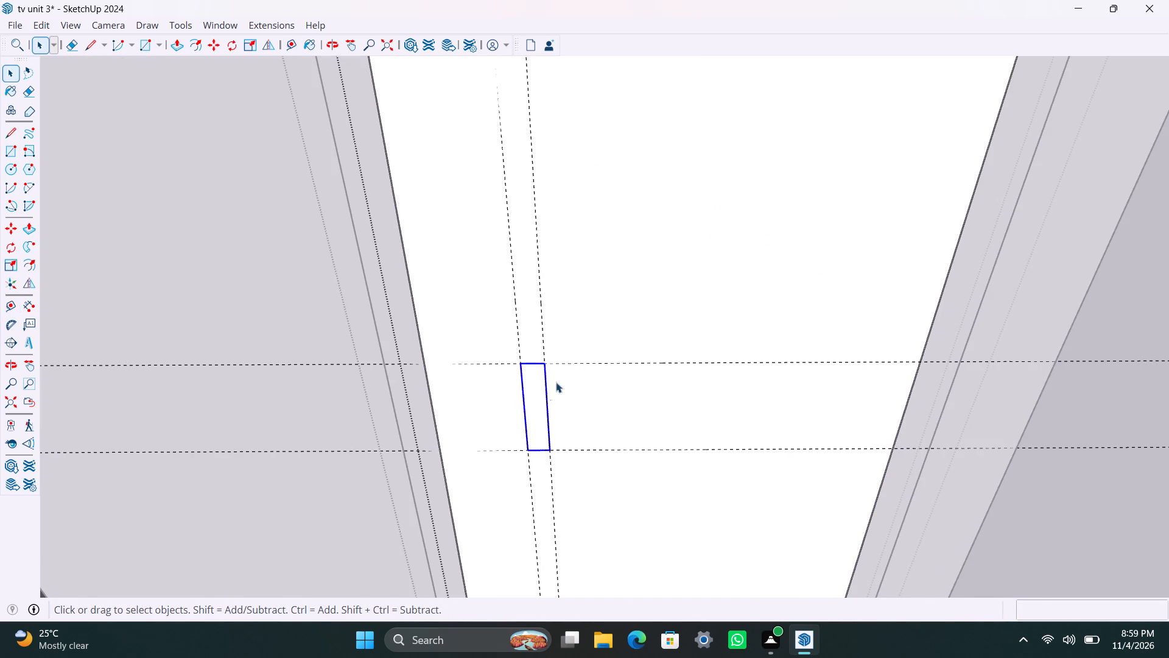
Extrude the grouped door handle by 0.5" and leave the nested door groups.
{"action": "scroll", "coordinate": [536, 395], "scroll_direction": "up", "scroll_amount": 4}
{"action": "triple_click", "coordinate": [535, 402]}
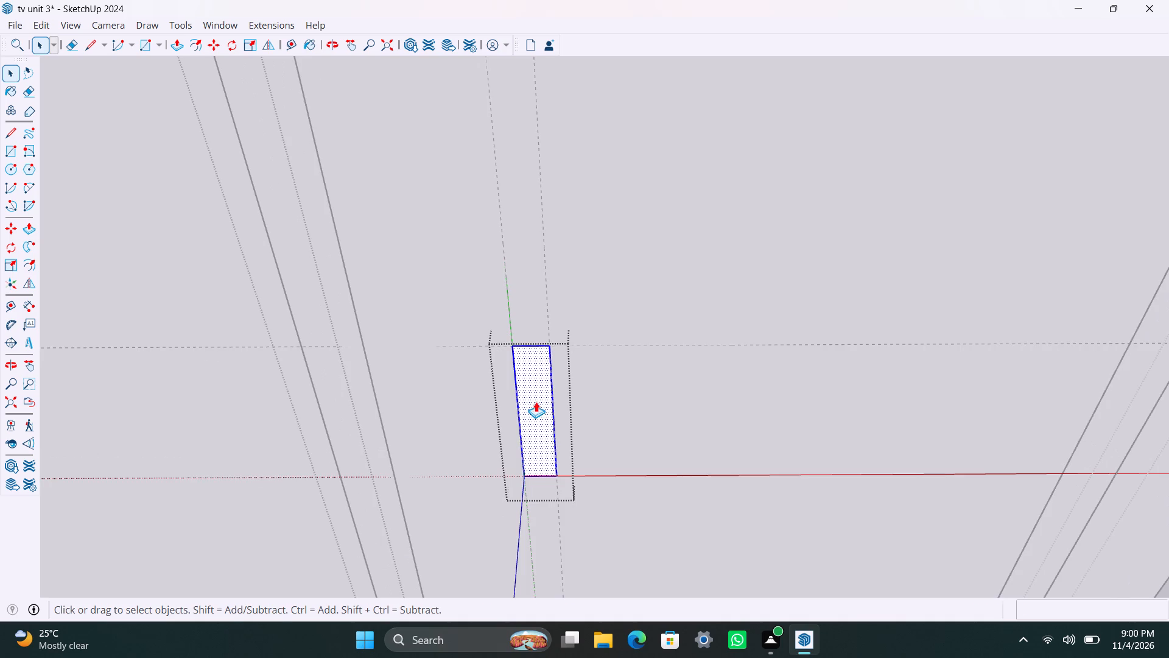
{"action": "key", "text": "p"}
{"action": "left_click", "coordinate": [536, 401]}
{"action": "type", "text": "0.5\""}
{"action": "key", "text": "Return"}
{"action": "key", "text": "space"}
{"action": "left_click_drag", "start_coordinate": [673, 327], "coordinate": [684, 320]}
{"action": "scroll", "coordinate": [623, 365], "scroll_direction": "down", "scroll_amount": 17}
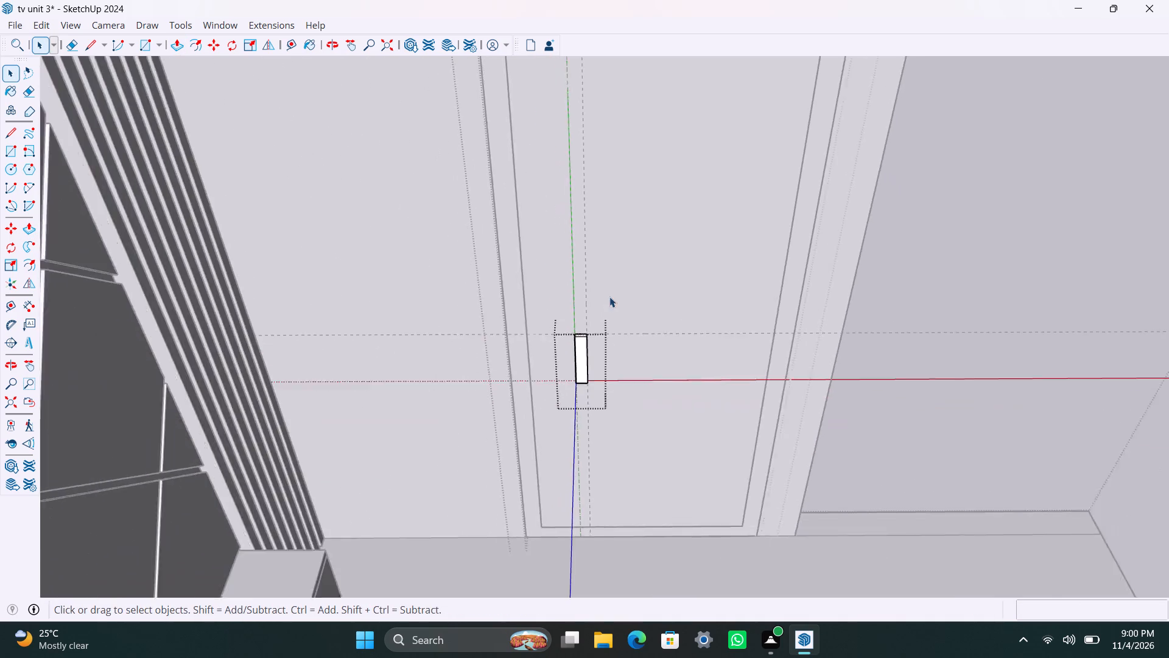
{"action": "scroll", "coordinate": [609, 297], "scroll_direction": "down", "scroll_amount": 6}
{"action": "left_click", "coordinate": [949, 197]}
{"action": "left_click", "coordinate": [844, 190]}
{"action": "left_click", "coordinate": [846, 182]}
{"action": "scroll", "coordinate": [731, 281], "scroll_direction": "down", "scroll_amount": 3}
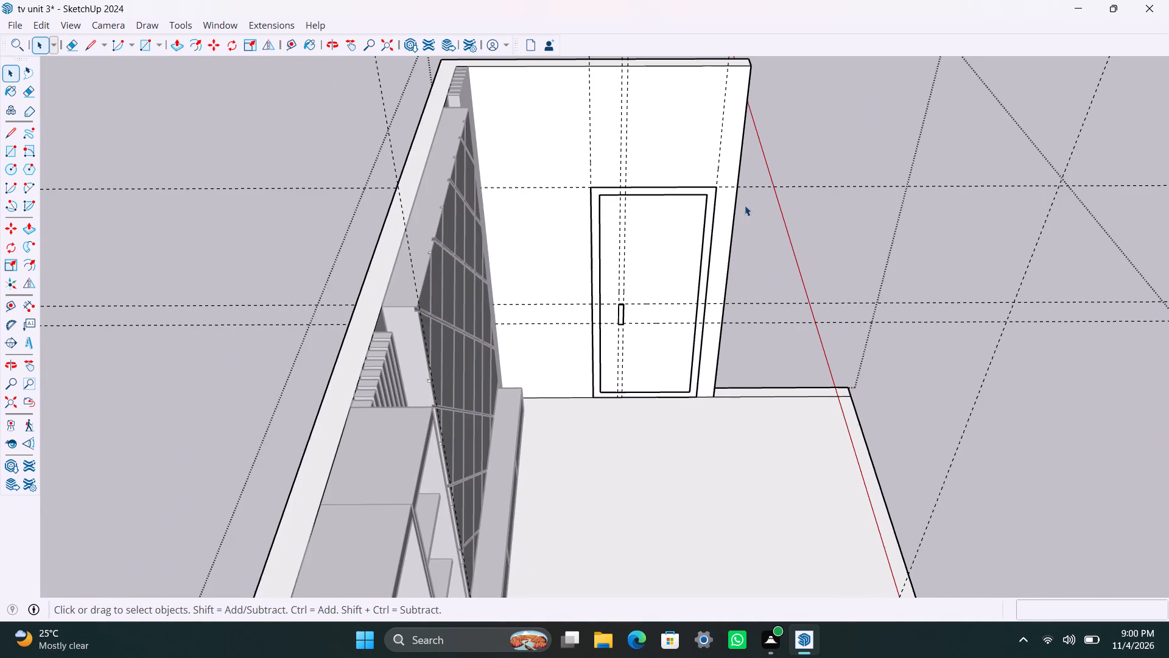
{"action": "left_click", "coordinate": [794, 126]}
Leave the room group and delete all construction guides from the model.
{"action": "scroll", "coordinate": [784, 287], "scroll_direction": "up", "scroll_amount": 2}
{"action": "middle_click_drag", "start_coordinate": [765, 370], "coordinate": [560, 415]}
{"action": "scroll", "coordinate": [700, 395], "scroll_direction": "down", "scroll_amount": 4}
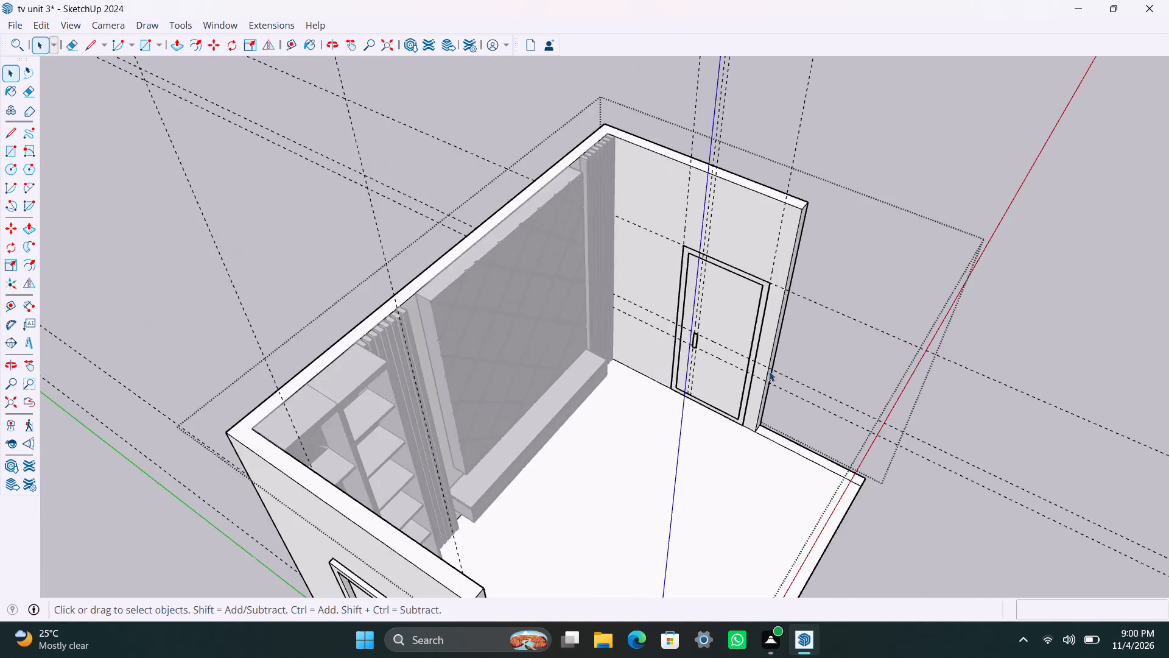
{"action": "scroll", "coordinate": [769, 371], "scroll_direction": "down", "scroll_amount": 4}
{"action": "middle_click_drag", "start_coordinate": [950, 327], "coordinate": [589, 377]}
{"action": "left_click", "coordinate": [862, 295]}
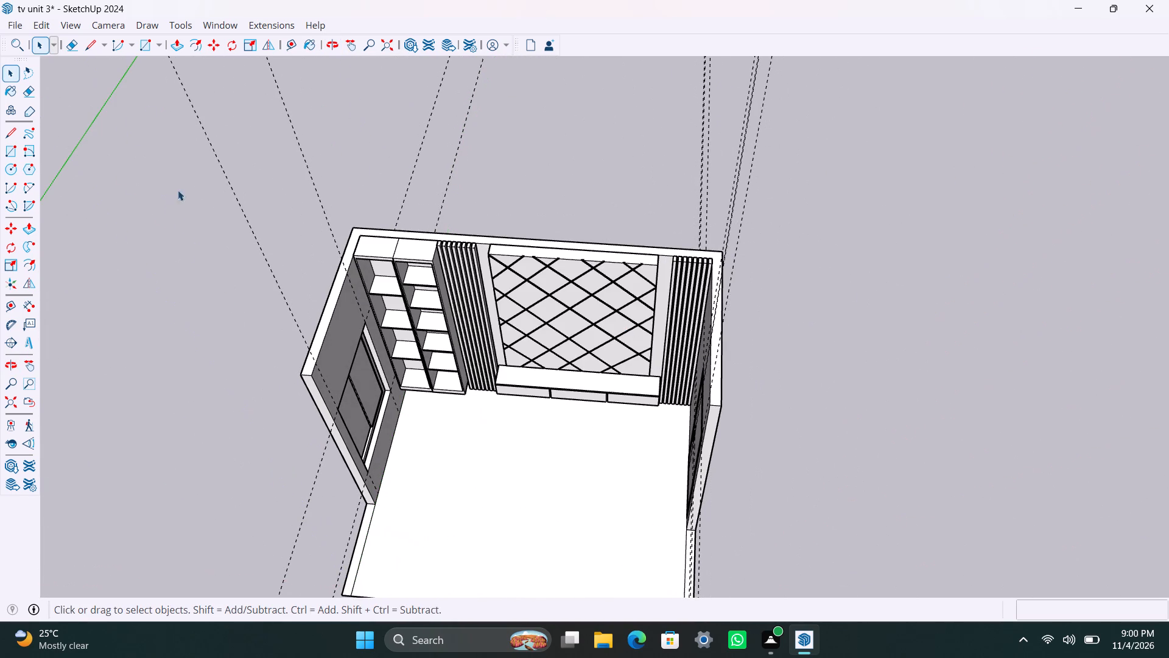
{"action": "left_click", "coordinate": [46, 23]}
{"action": "left_click", "coordinate": [128, 184]}
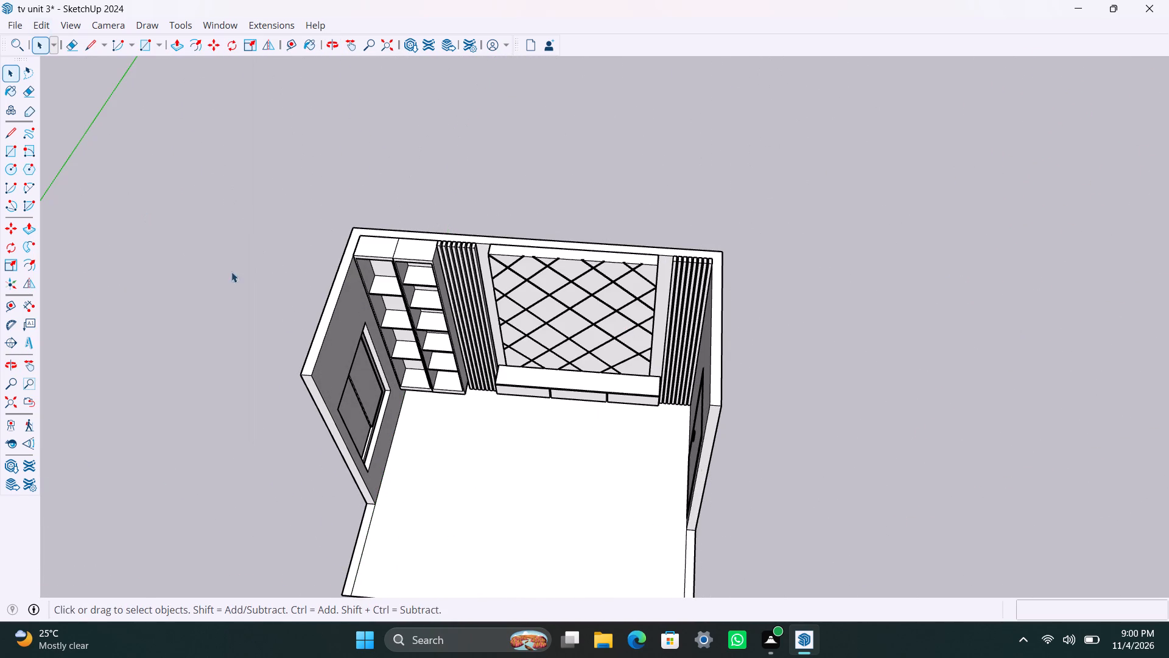
Save the model.
{"action": "key", "text": "ctrl+s"}
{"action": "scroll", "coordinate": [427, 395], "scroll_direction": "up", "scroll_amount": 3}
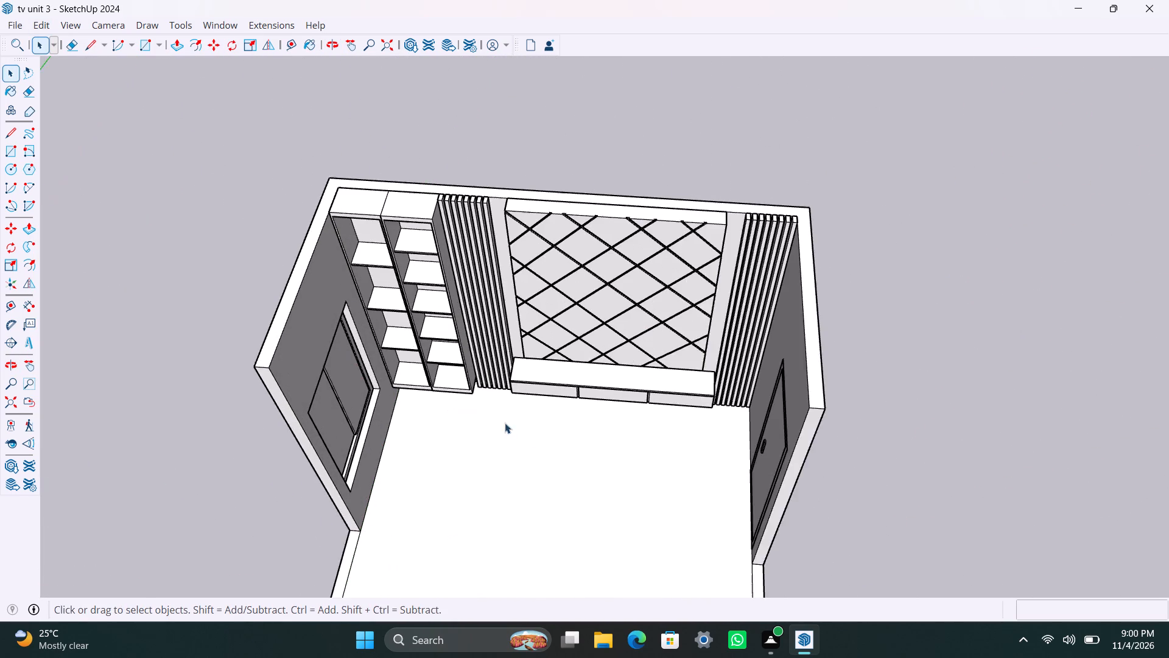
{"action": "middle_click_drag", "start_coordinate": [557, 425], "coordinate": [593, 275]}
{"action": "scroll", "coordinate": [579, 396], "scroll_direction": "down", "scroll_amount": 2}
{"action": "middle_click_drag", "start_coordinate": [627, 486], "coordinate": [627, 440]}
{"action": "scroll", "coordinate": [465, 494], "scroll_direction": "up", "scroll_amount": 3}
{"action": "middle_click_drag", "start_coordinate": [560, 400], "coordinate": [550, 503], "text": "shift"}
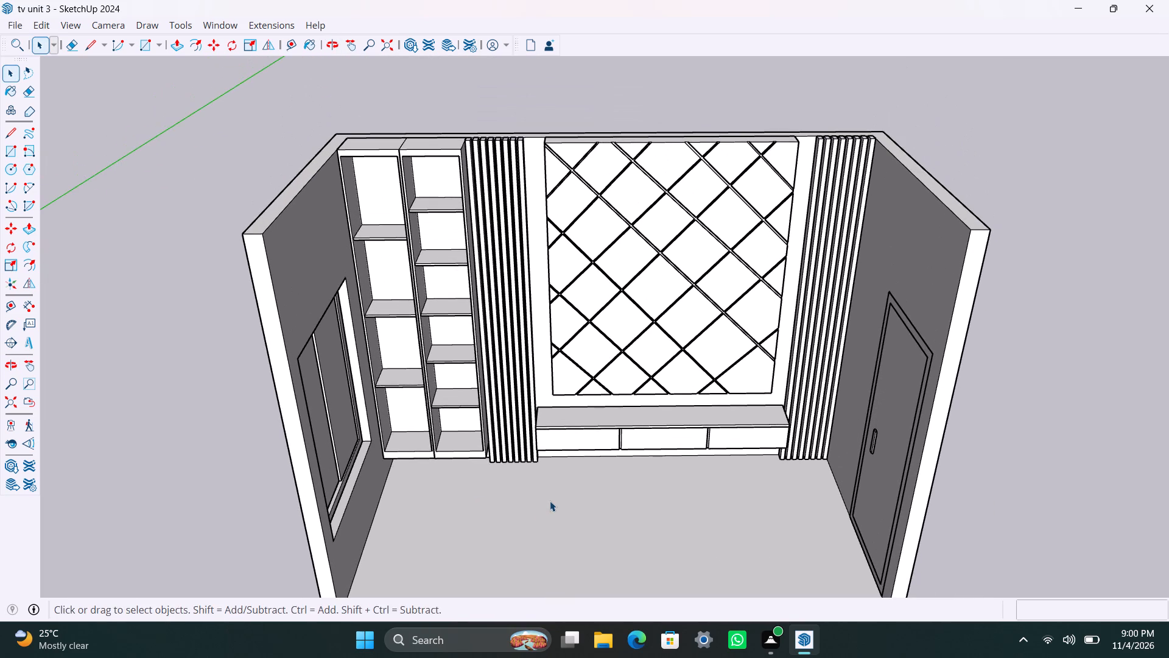
Draw a ceiling rectangle over the wall tops between opposite outer corners of the room and make it a group.
{"action": "key", "text": "r"}
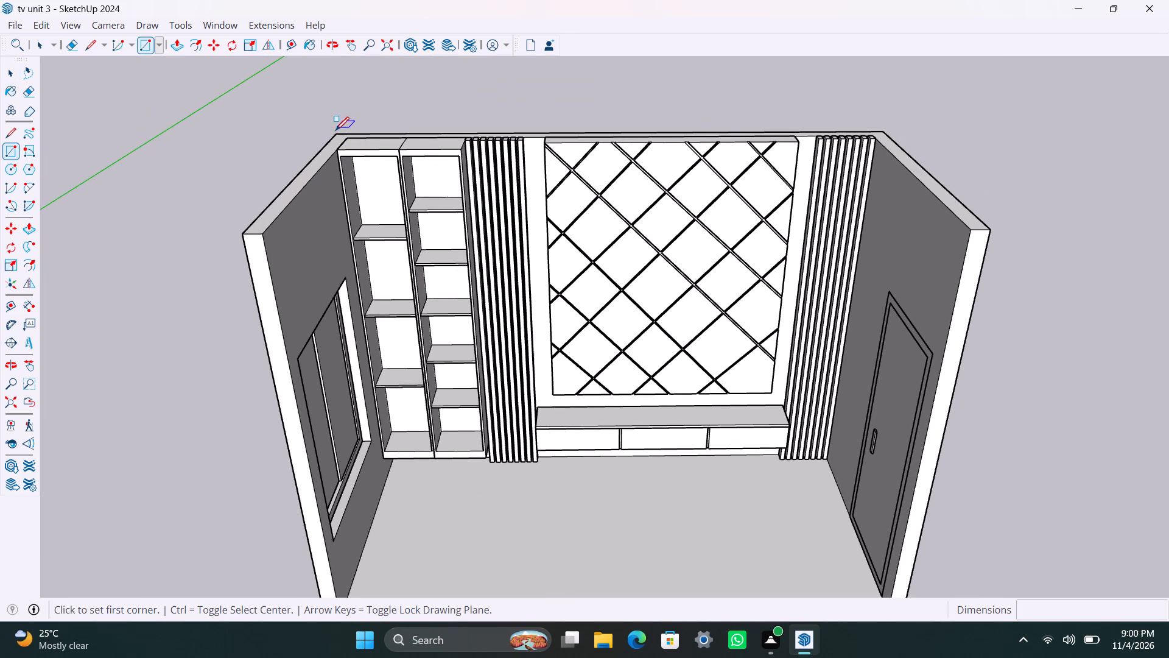
{"action": "left_click", "coordinate": [333, 135]}
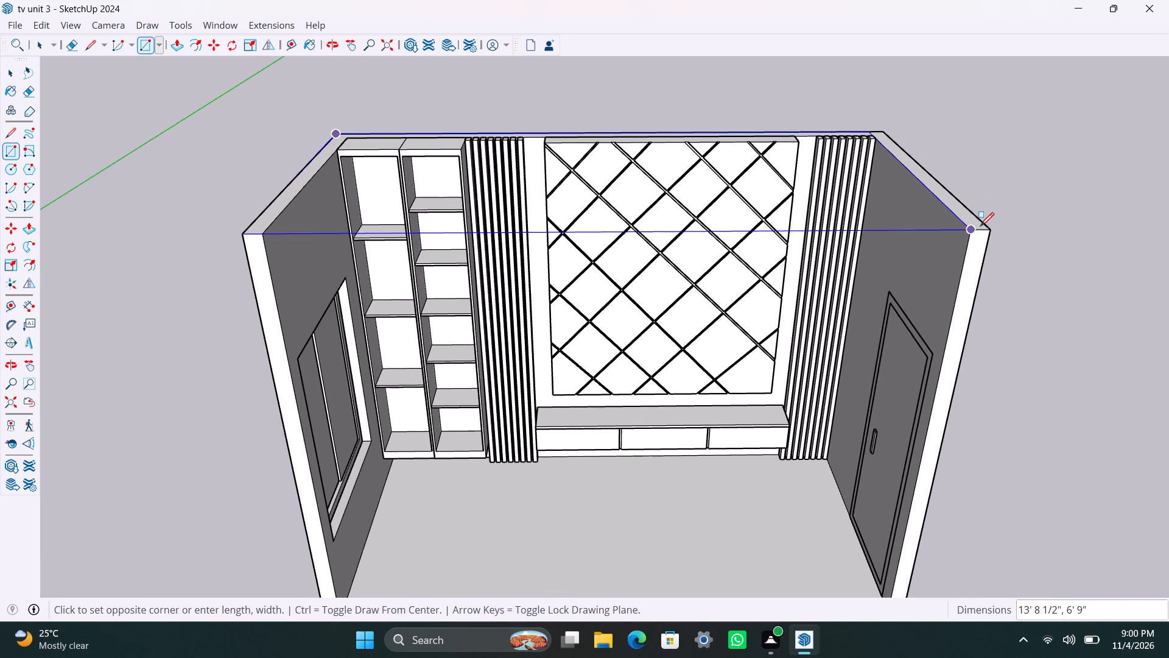
{"action": "left_click", "coordinate": [986, 230]}
{"action": "key", "text": "space"}
{"action": "double_click", "coordinate": [725, 202]}
{"action": "right_click", "coordinate": [723, 202]}
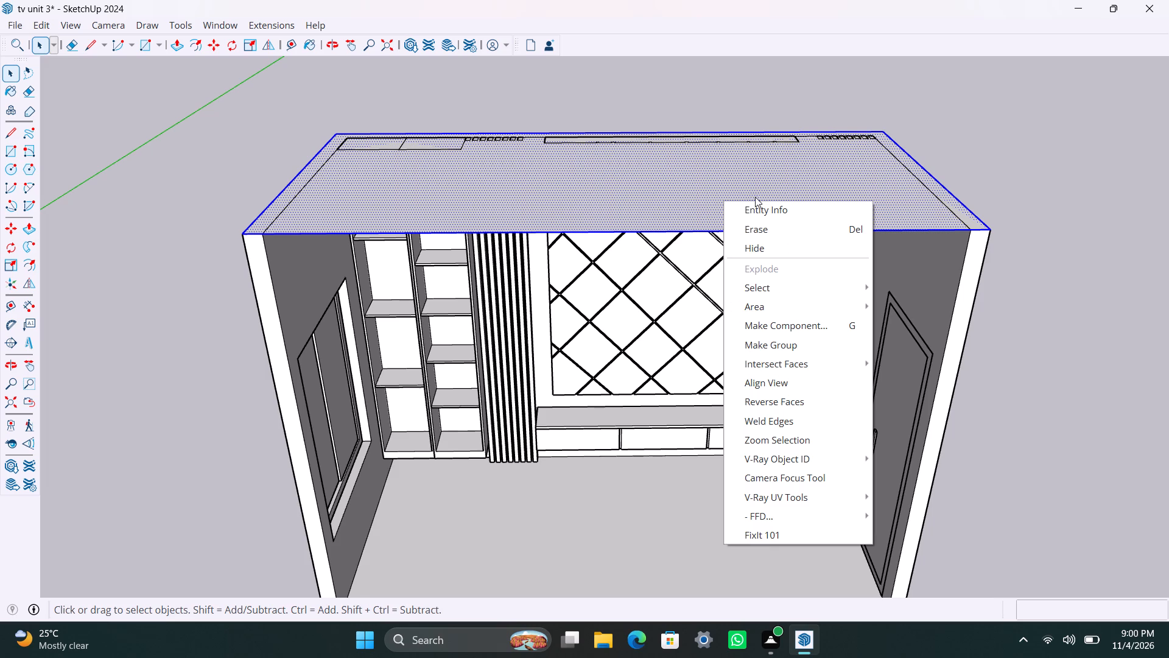
{"action": "left_click", "coordinate": [812, 342]}
Extrude the grouped ceiling face by 6" and leave the group.
{"action": "triple_click", "coordinate": [725, 215]}
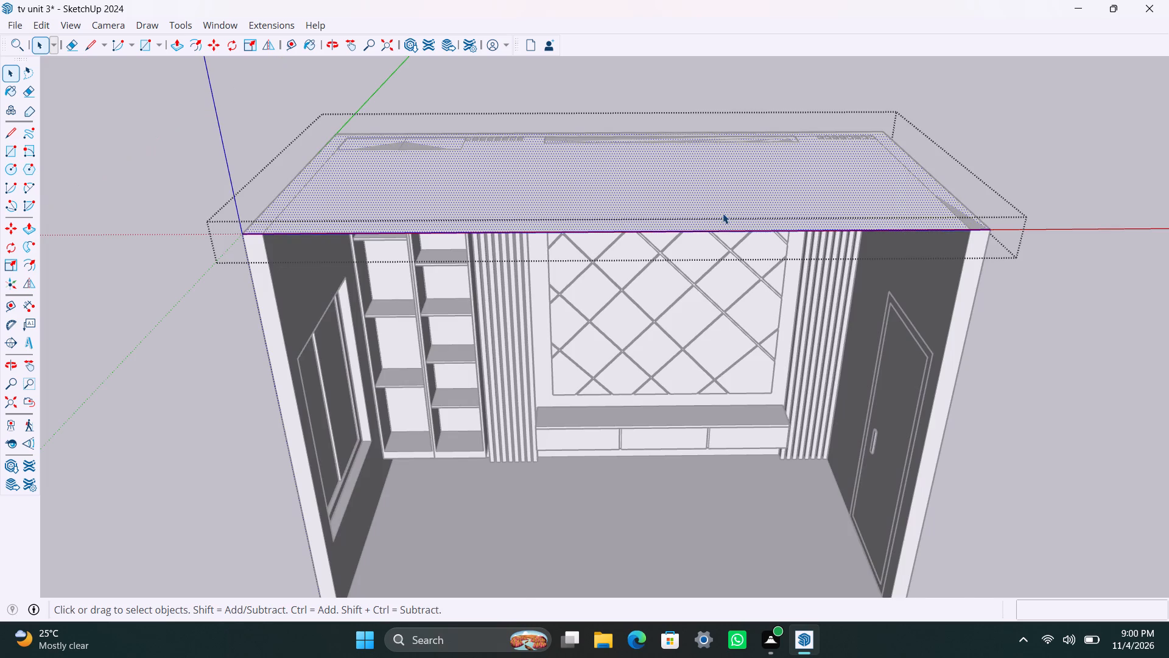
{"action": "key", "text": "p"}
{"action": "left_click", "coordinate": [723, 213]}
{"action": "type", "text": "6\""}
{"action": "key", "text": "Return"}
{"action": "key", "text": "space"}
{"action": "left_click", "coordinate": [1092, 263]}
Set the camera to two-point perspective, framing the TV wall from the front with the window and door on either side.
{"action": "scroll", "coordinate": [773, 400], "scroll_direction": "up", "scroll_amount": 3}
{"action": "middle_click_drag", "start_coordinate": [673, 470], "coordinate": [670, 361]}
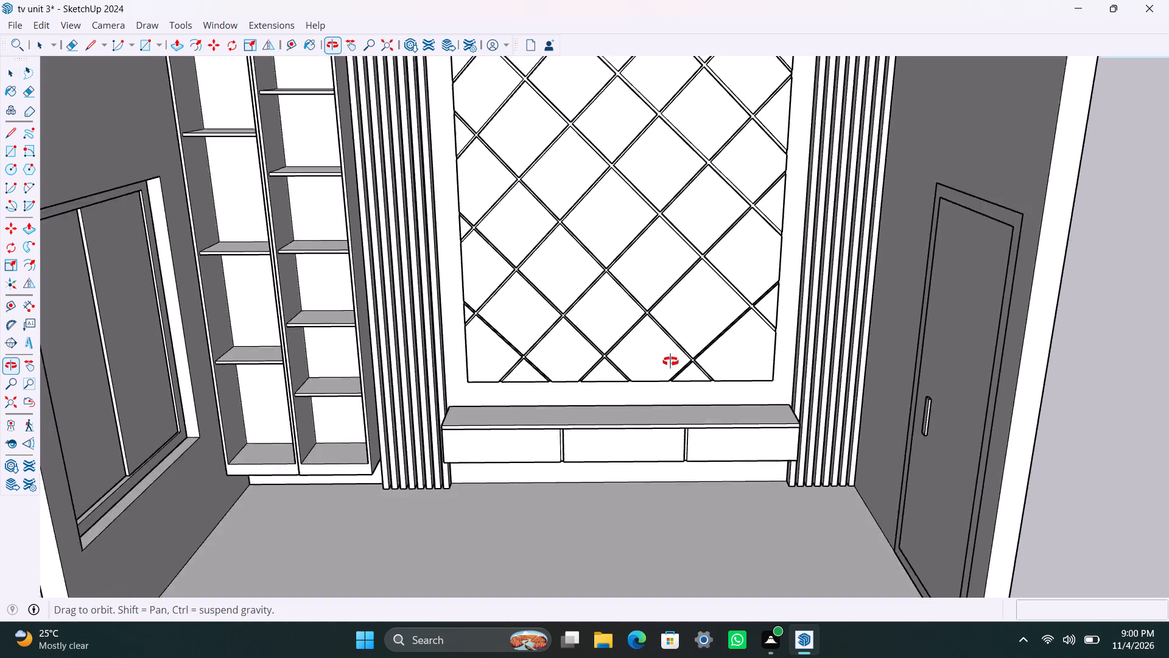
{"action": "middle_click_drag", "start_coordinate": [670, 361], "coordinate": [670, 348]}
{"action": "scroll", "coordinate": [670, 348], "scroll_direction": "up", "scroll_amount": 1}
{"action": "scroll", "coordinate": [672, 348], "scroll_direction": "down", "scroll_amount": 2}
{"action": "middle_click_drag", "start_coordinate": [703, 372], "coordinate": [759, 477], "text": "shift"}
{"action": "scroll", "coordinate": [756, 479], "scroll_direction": "up", "scroll_amount": 2}
{"action": "middle_click_drag", "start_coordinate": [762, 481], "coordinate": [762, 469]}
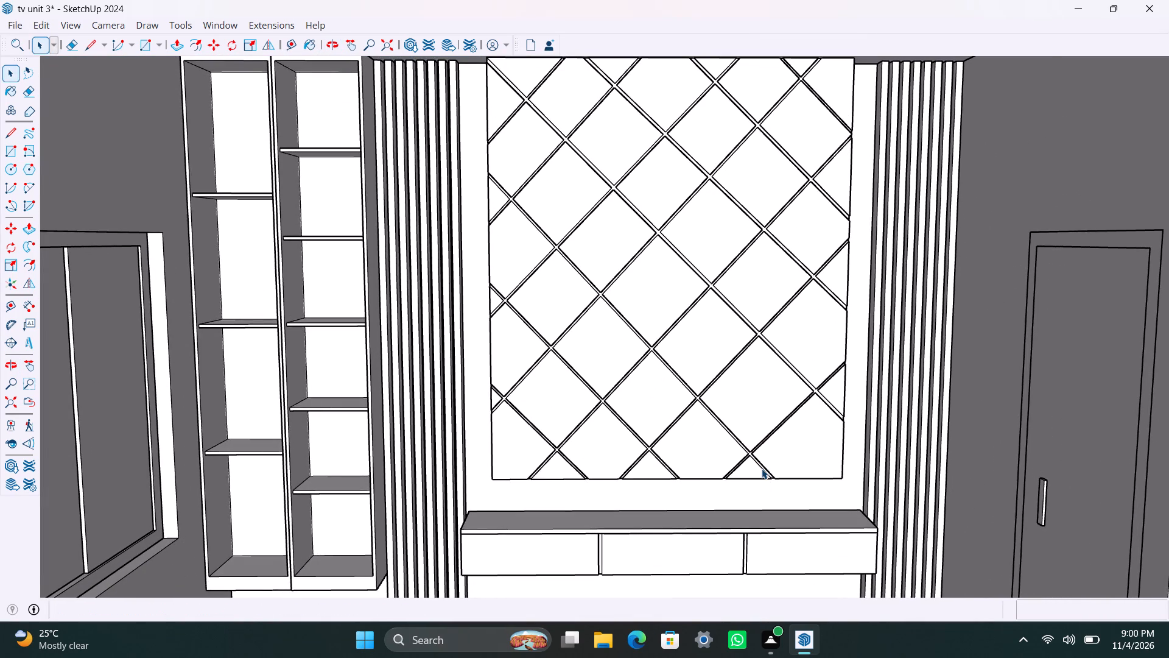
{"action": "scroll", "coordinate": [762, 469], "scroll_direction": "down", "scroll_amount": 1}
{"action": "middle_click_drag", "start_coordinate": [762, 469], "coordinate": [759, 462], "text": "shift"}
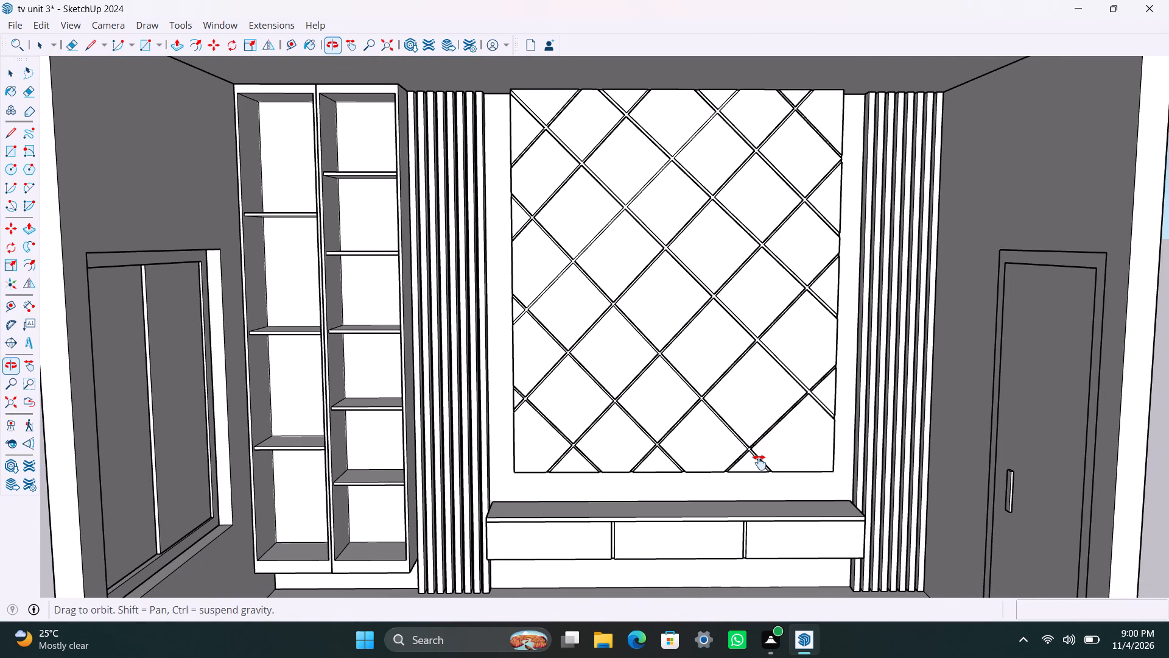
{"action": "middle_click_drag", "start_coordinate": [759, 462], "coordinate": [757, 458], "text": "shift"}
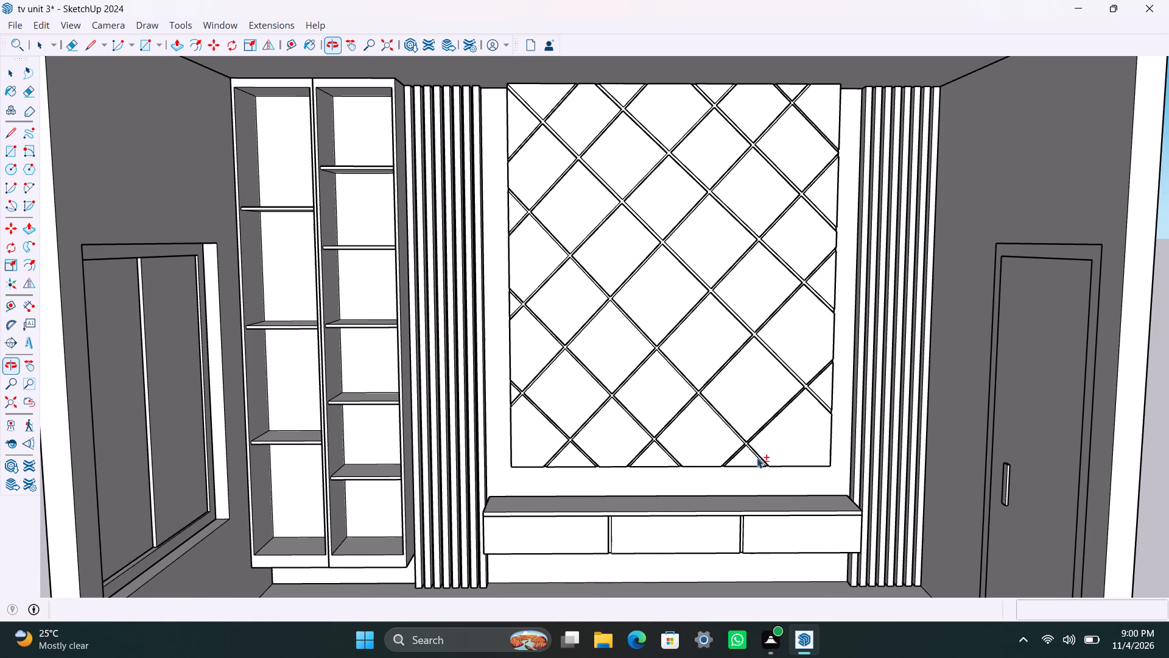
{"action": "left_click", "coordinate": [124, 29]}
{"action": "left_click", "coordinate": [183, 147]}
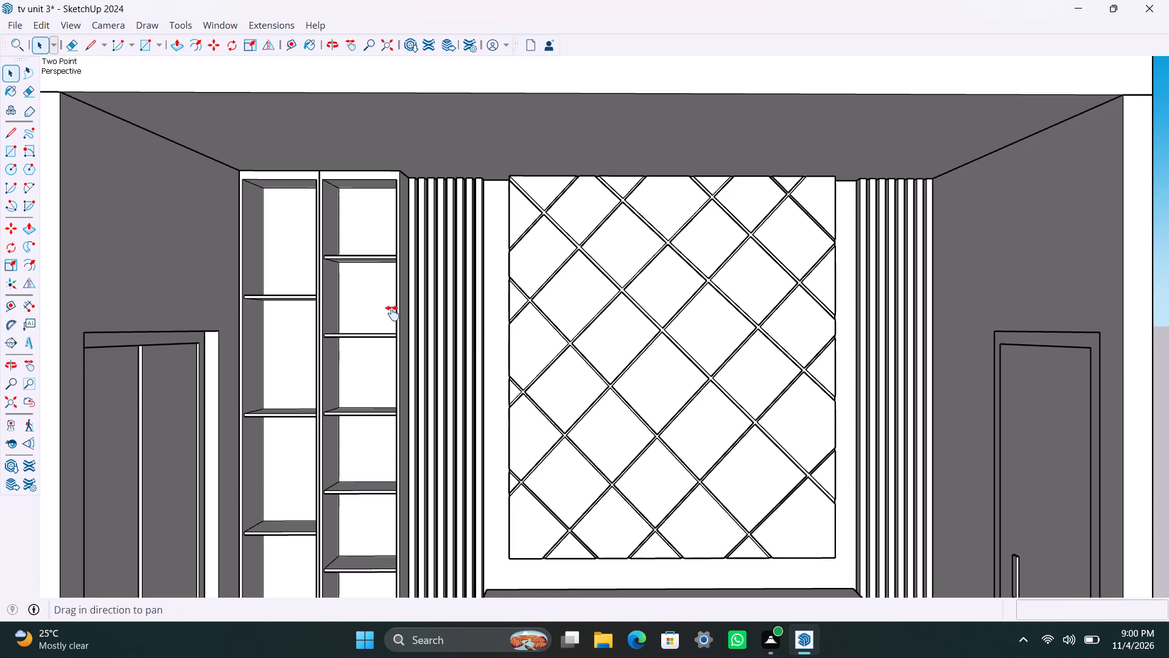
{"action": "middle_click_drag", "start_coordinate": [623, 447], "coordinate": [628, 434], "text": "shift"}
{"action": "scroll", "coordinate": [628, 432], "scroll_direction": "down", "scroll_amount": 2}
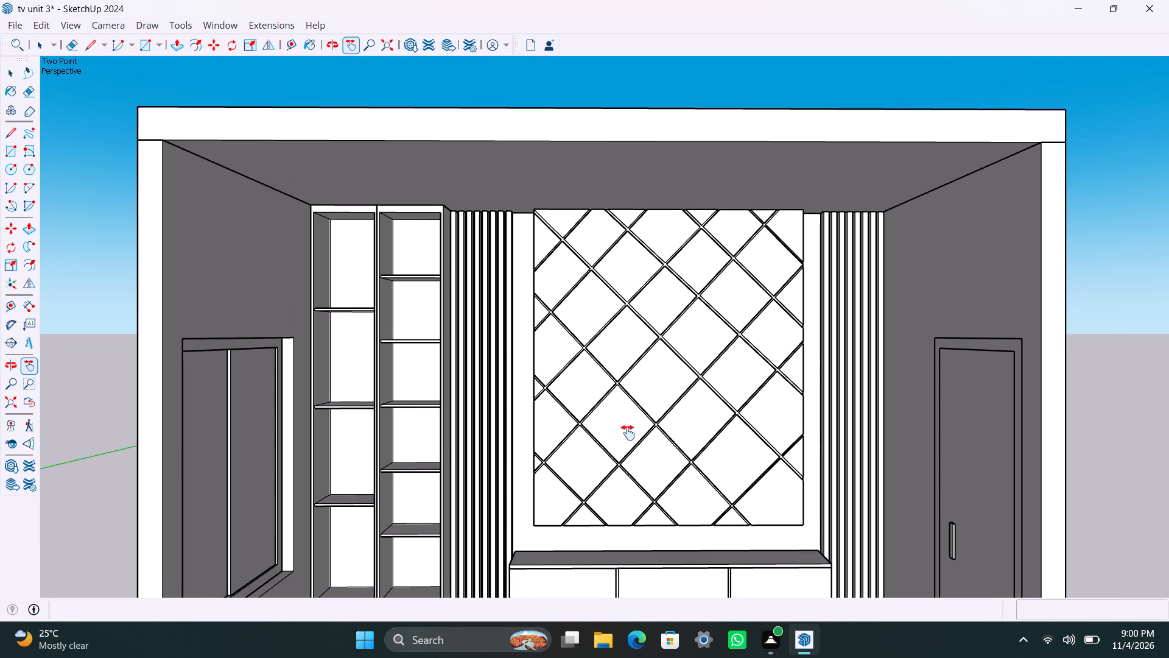
{"action": "middle_click_drag", "start_coordinate": [629, 433], "coordinate": [639, 375], "text": "shift"}
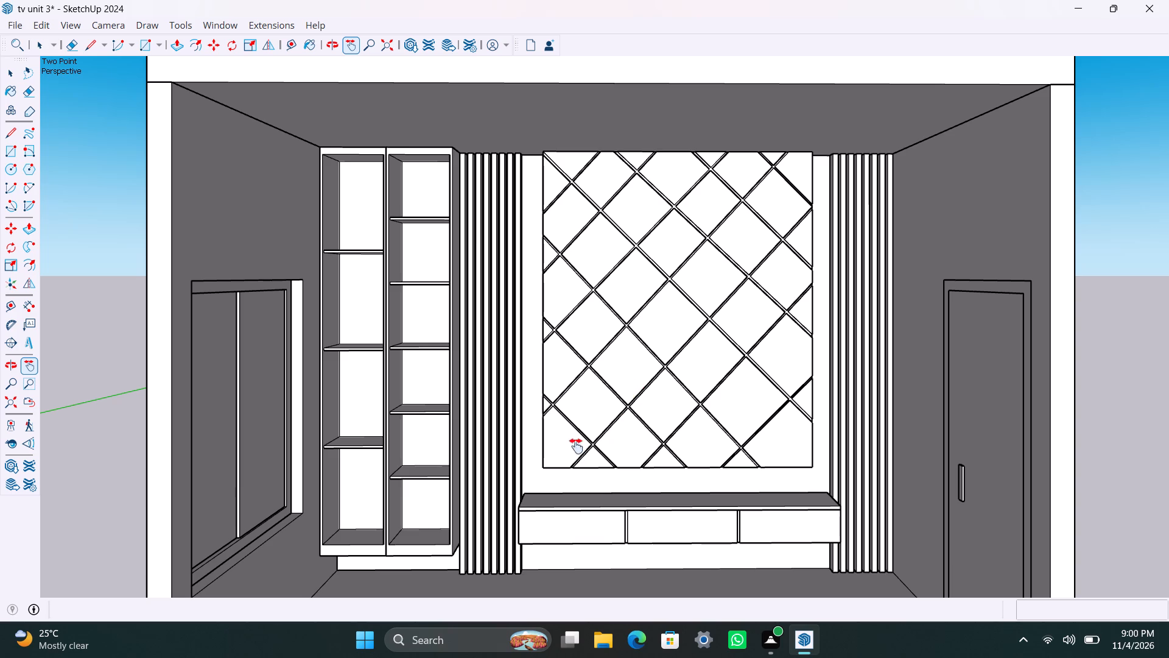
{"action": "middle_click_drag", "start_coordinate": [645, 459], "coordinate": [635, 444], "text": "shift"}
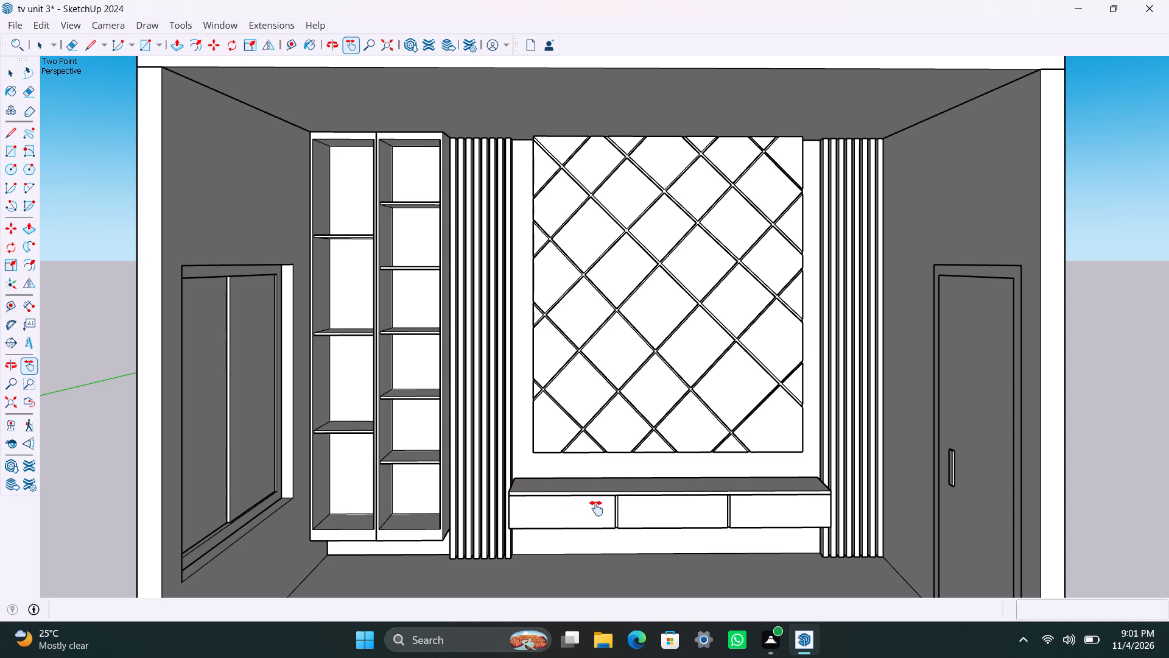
{"action": "scroll", "coordinate": [547, 557], "scroll_direction": "up", "scroll_amount": 1}
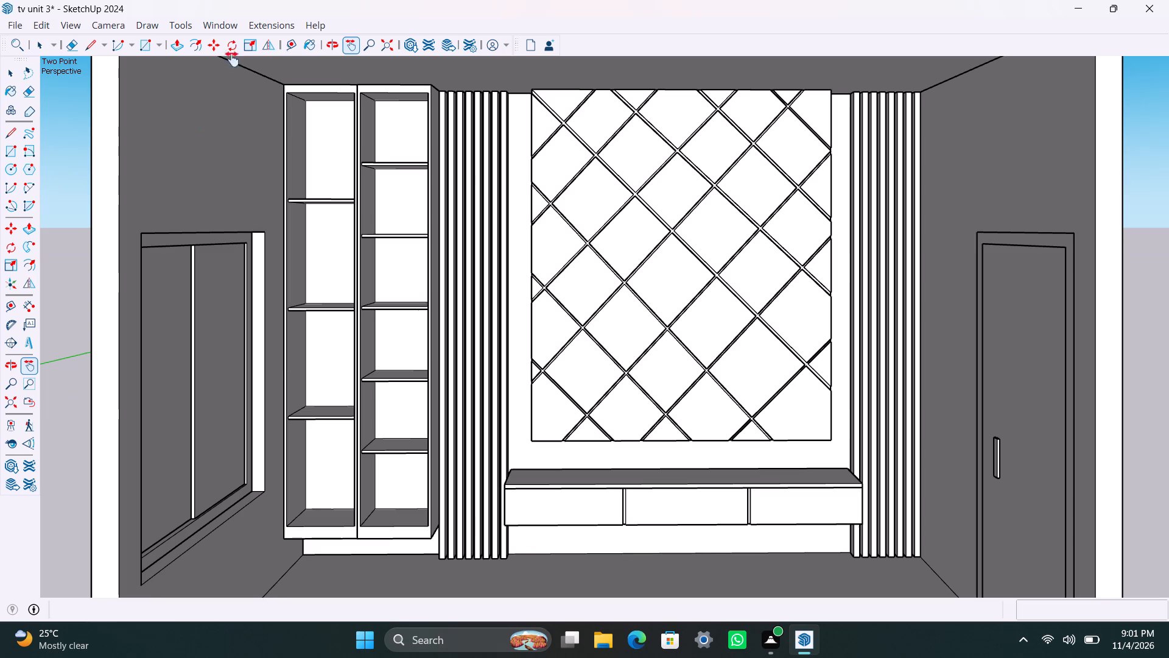
Enable the V-Ray for SketchUp and V-Ray Utilities tool sets.
{"action": "right_click", "coordinate": [636, 44]}
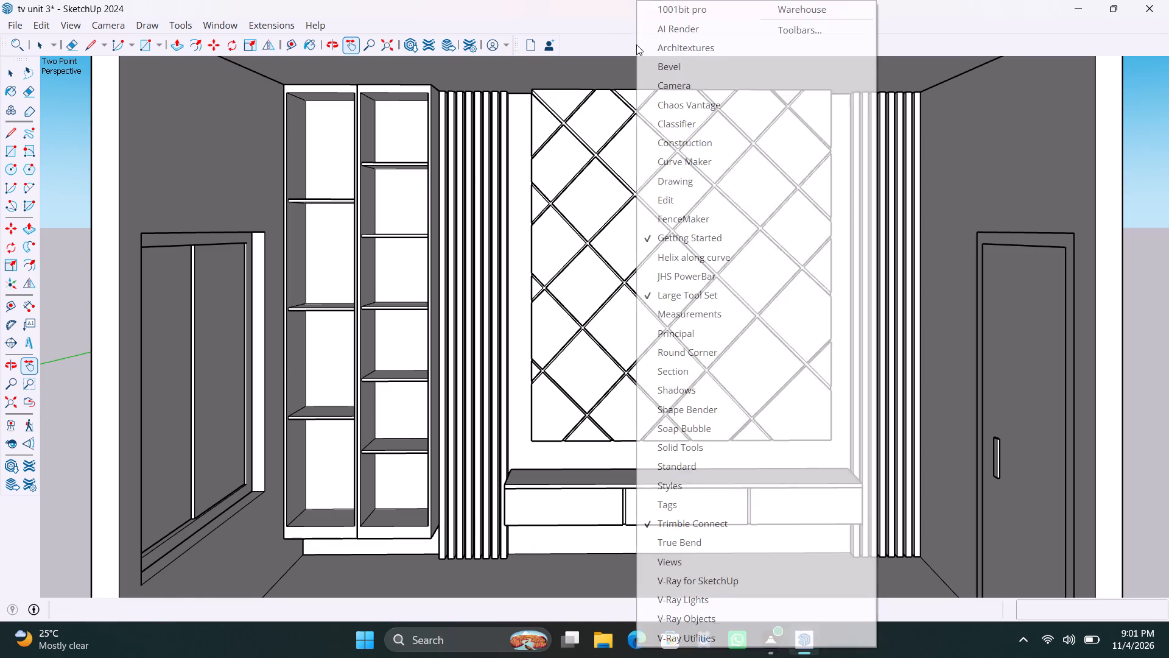
{"action": "left_click", "coordinate": [698, 587]}
{"action": "right_click", "coordinate": [669, 41]}
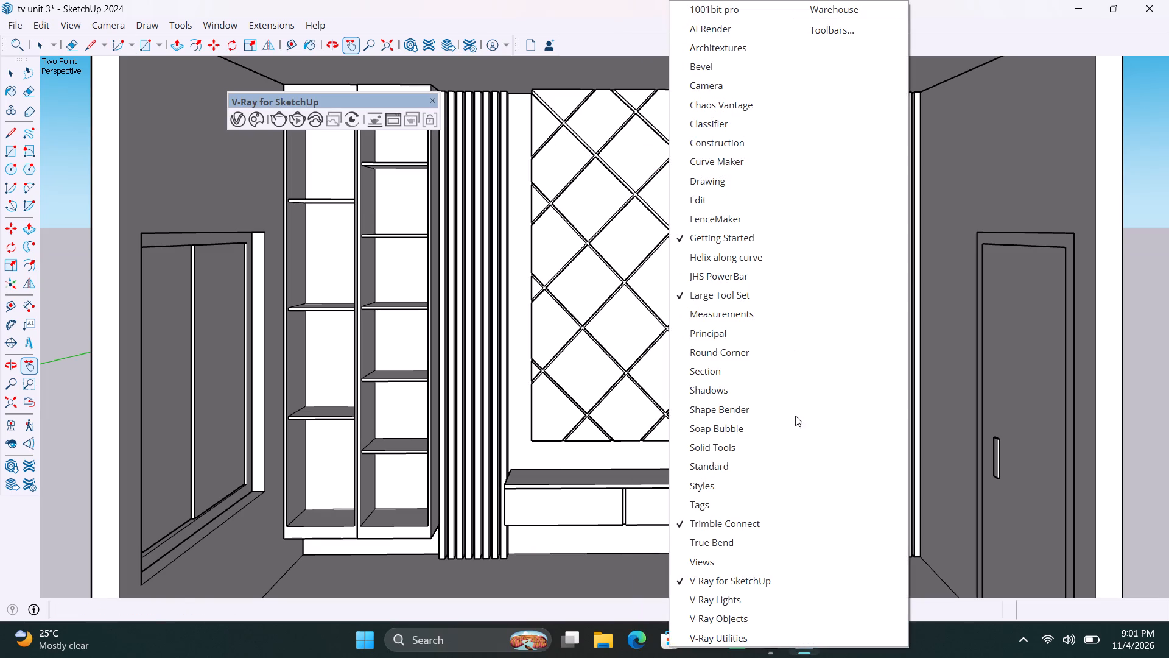
{"action": "left_click", "coordinate": [711, 636]}
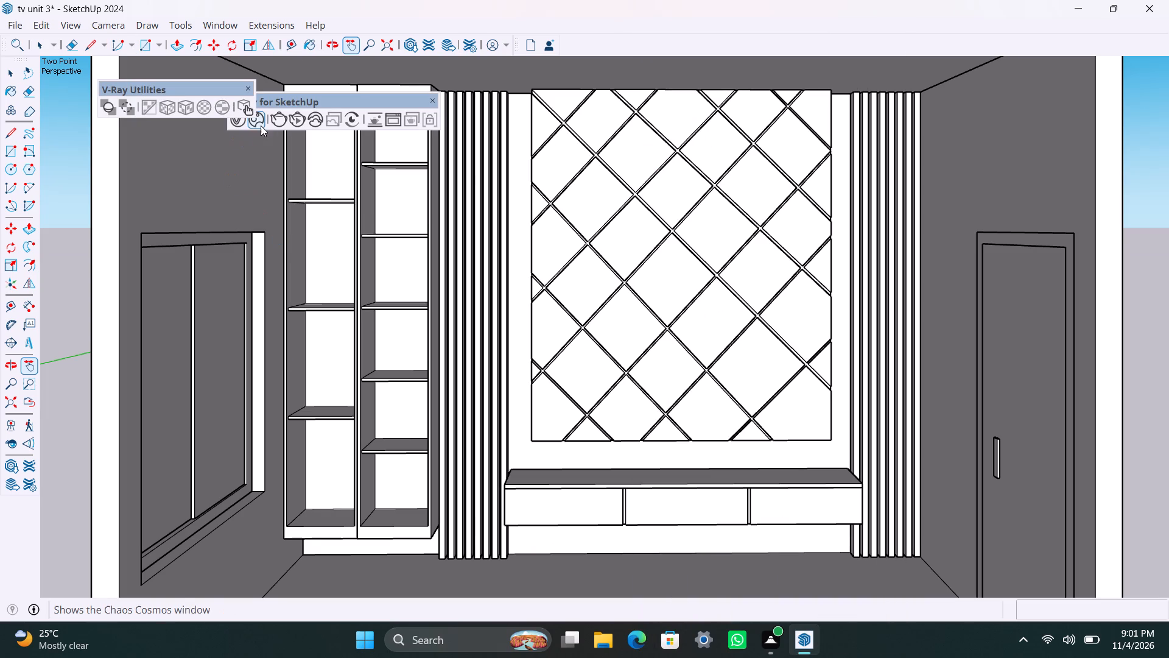
Search Chaos Cosmos for wall paint and import the Wall Paint Fine Grain 01 Yellow 100cm material.
{"action": "left_click", "coordinate": [255, 124]}
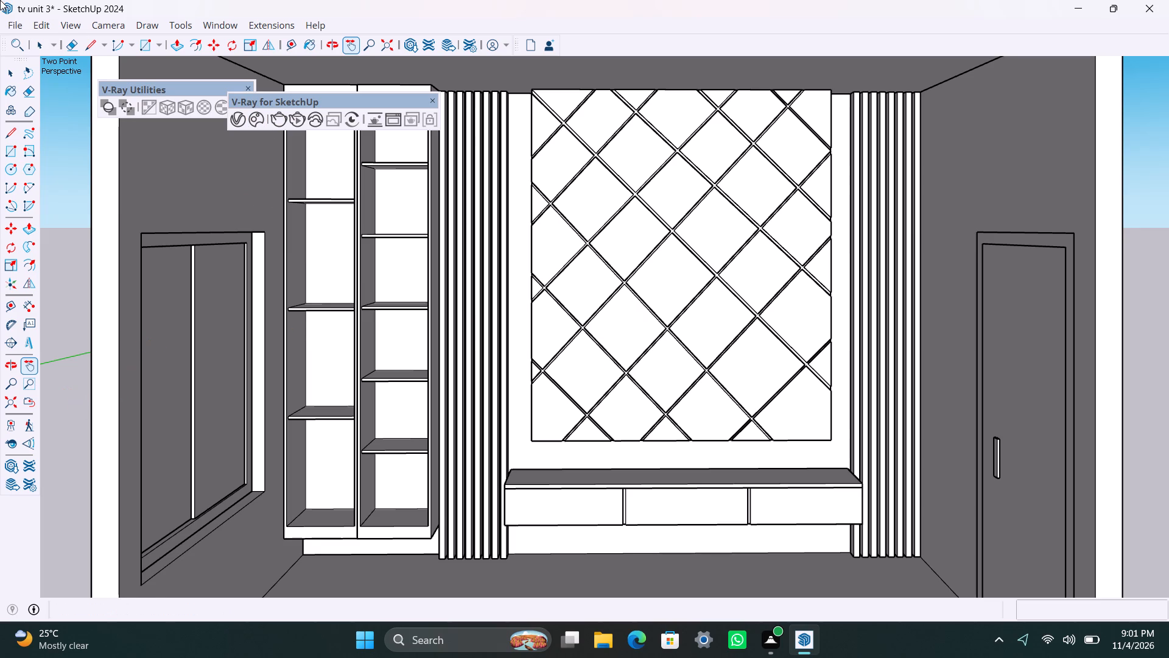
{"action": "left_click", "coordinate": [262, 122]}
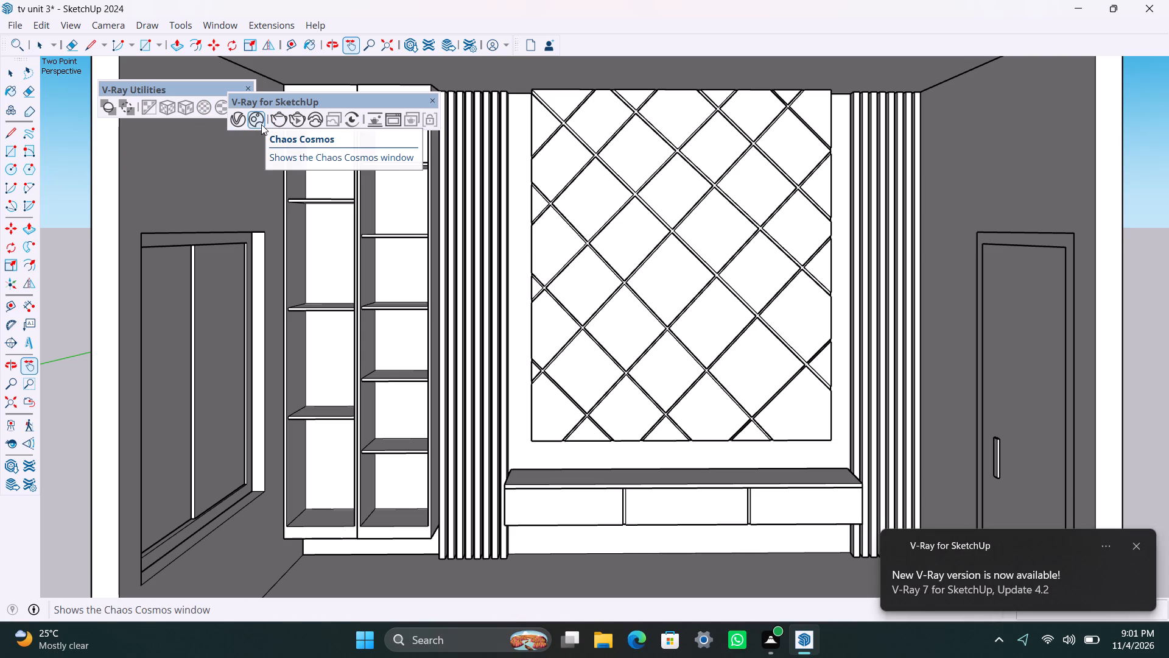
{"action": "left_click", "coordinate": [261, 124]}
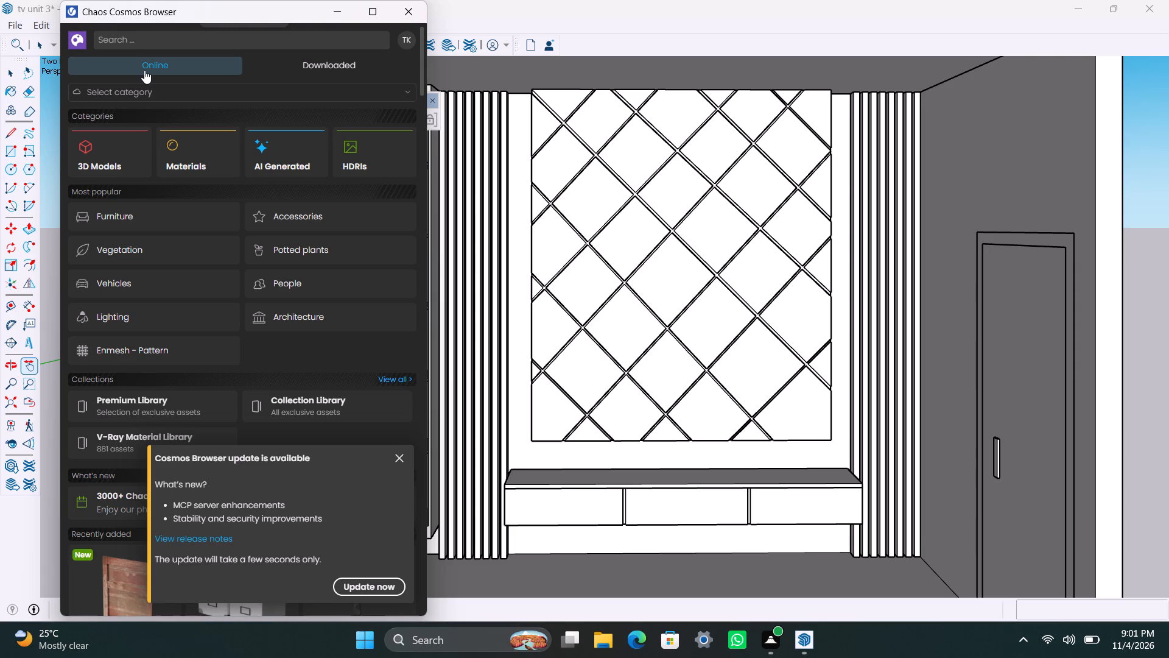
{"action": "left_click", "coordinate": [114, 40]}
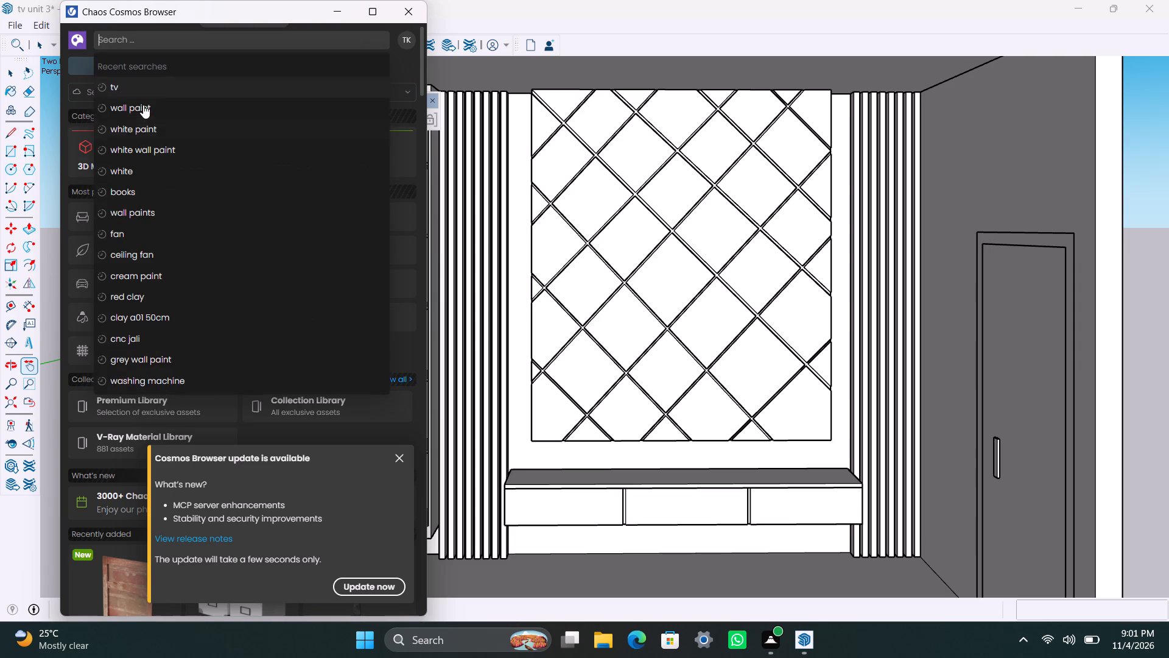
{"action": "left_click", "coordinate": [143, 105]}
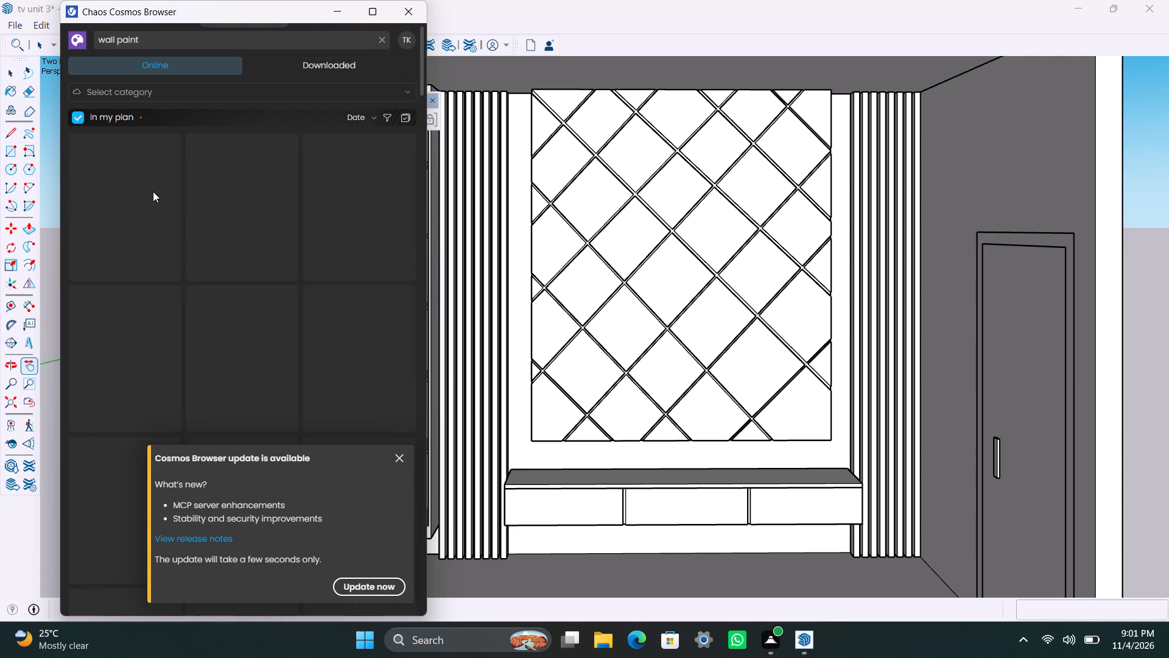
{"action": "scroll", "coordinate": [265, 277], "scroll_direction": "down", "scroll_amount": 5}
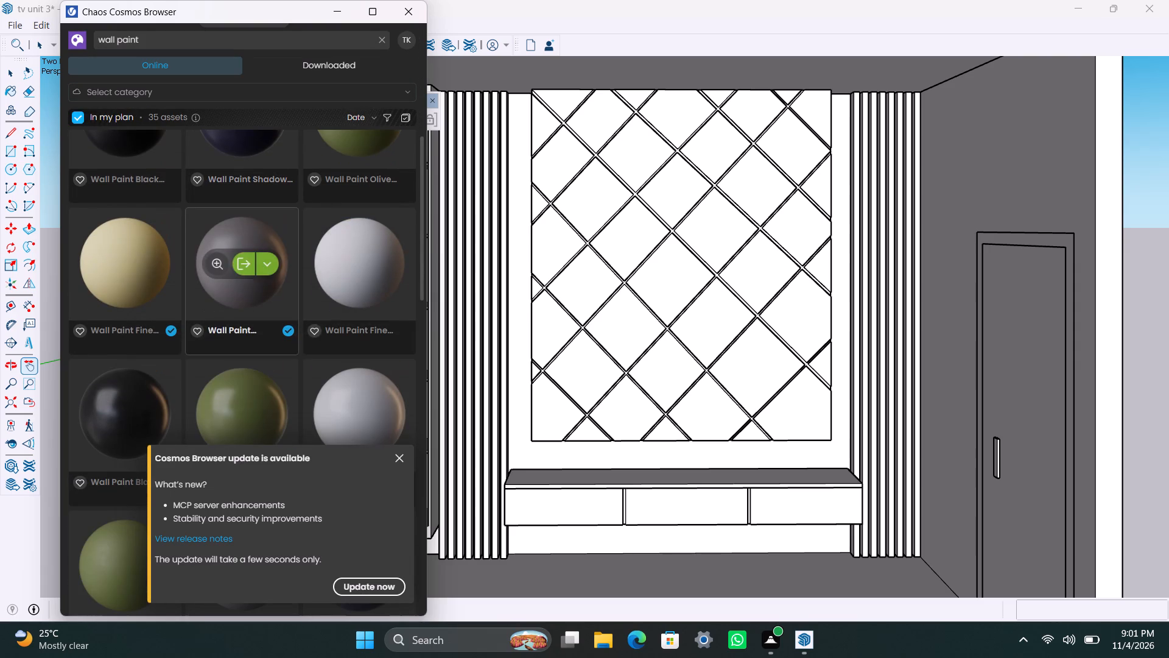
{"action": "left_click", "coordinate": [136, 260]}
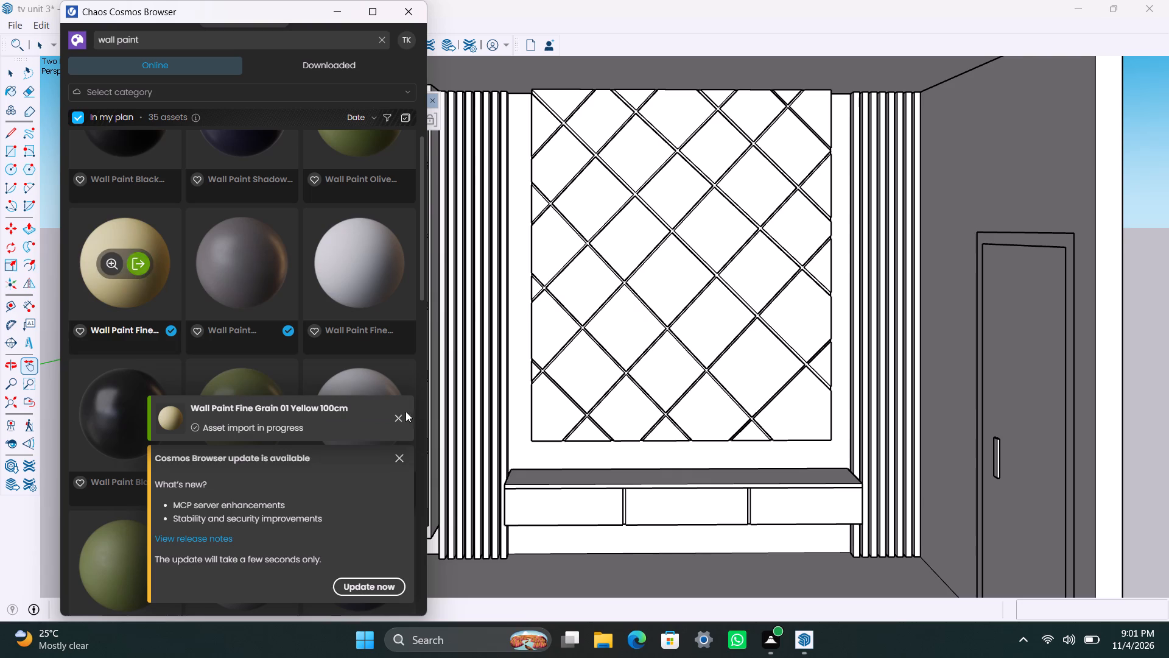
{"action": "left_click", "coordinate": [399, 451]}
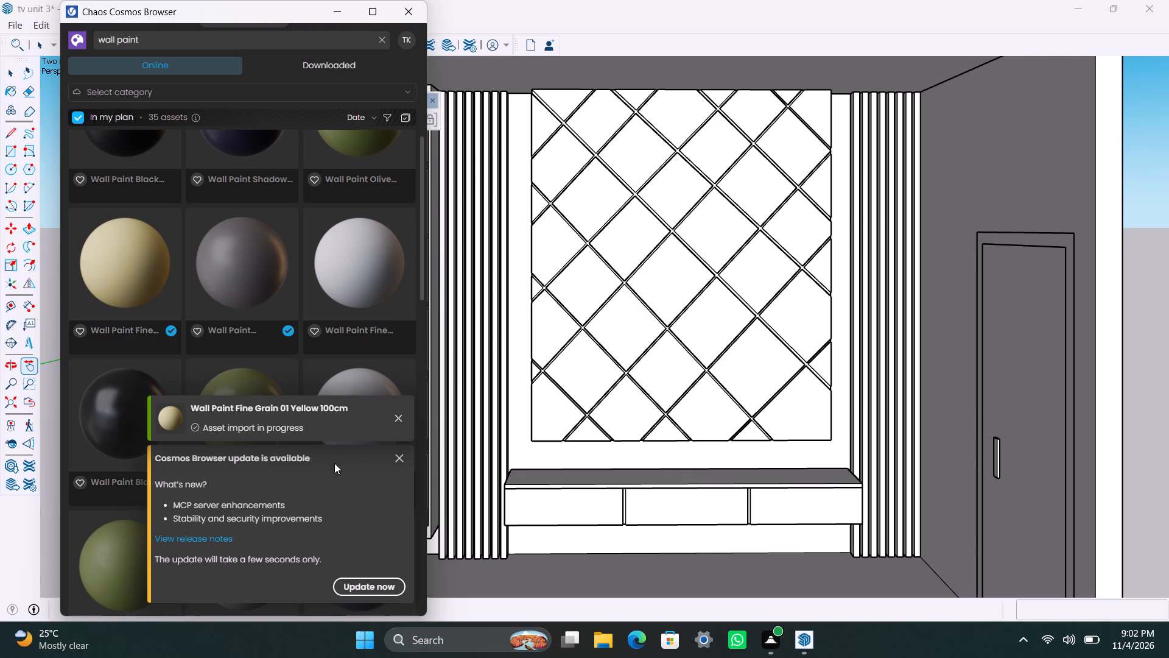
{"action": "left_click", "coordinate": [398, 458]}
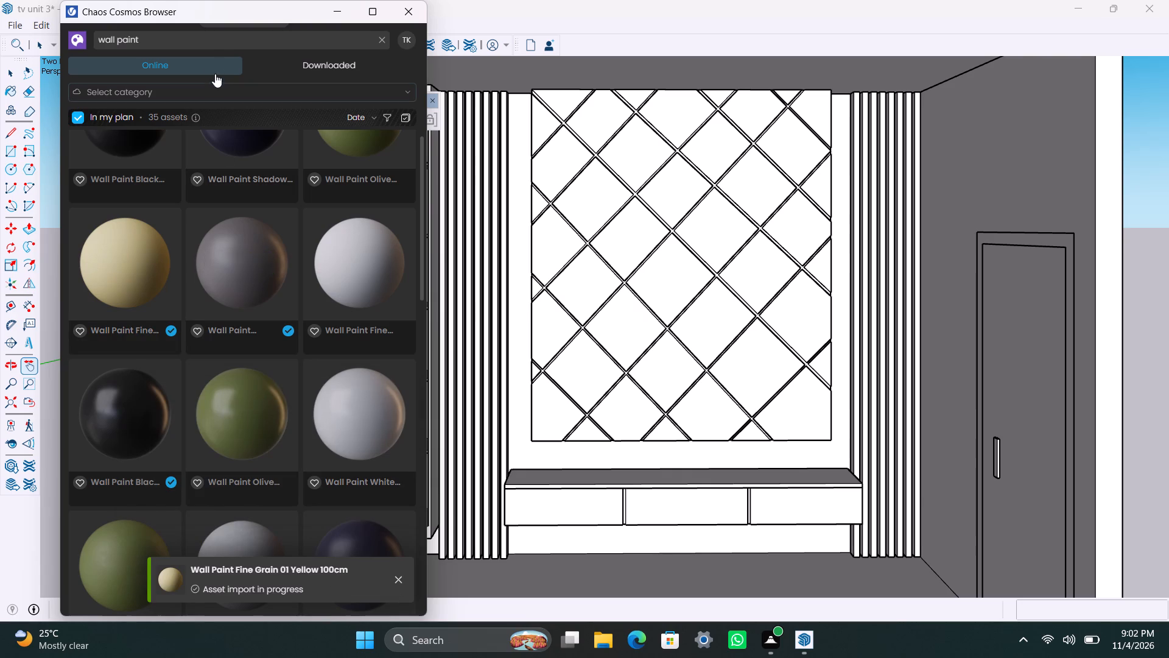
Clear the wall paint search and filter the Cosmos library to the Wood flooring materials category.
{"action": "left_click", "coordinate": [197, 40]}
{"action": "left_click", "coordinate": [385, 36]}
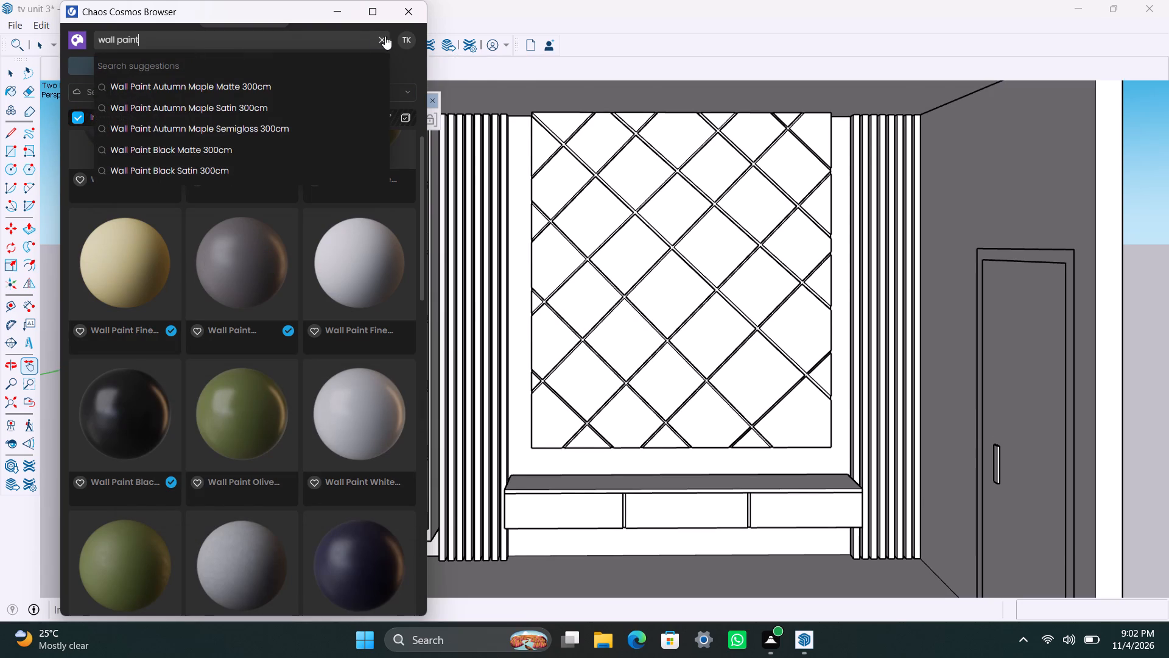
{"action": "left_click", "coordinate": [188, 90]}
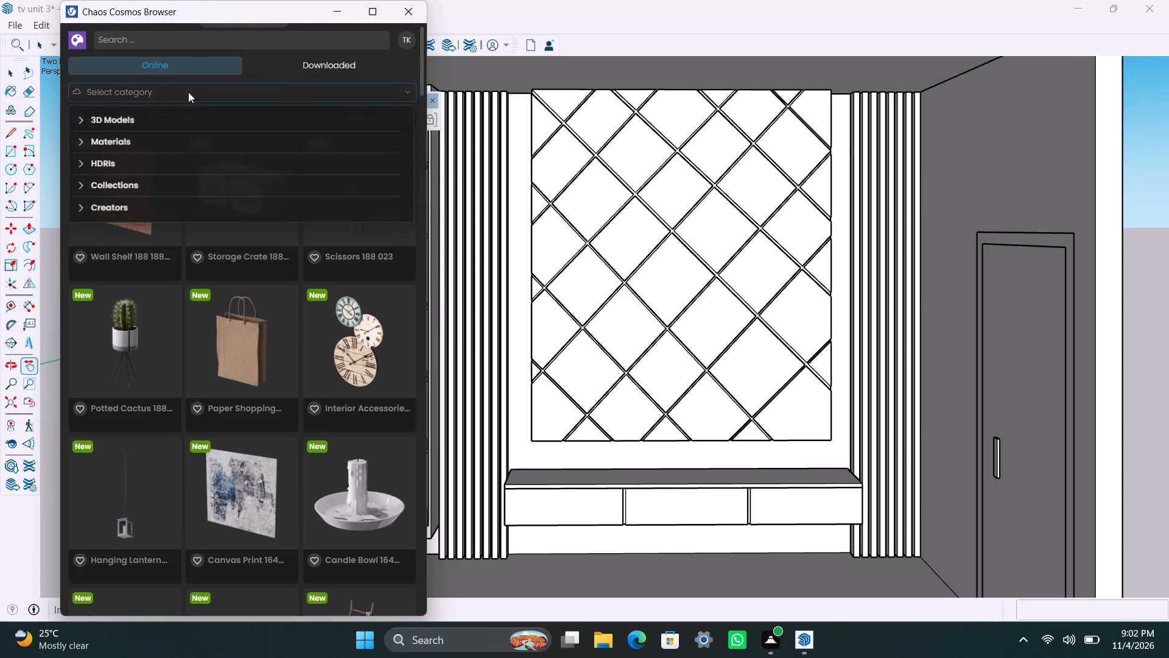
{"action": "left_click", "coordinate": [90, 143]}
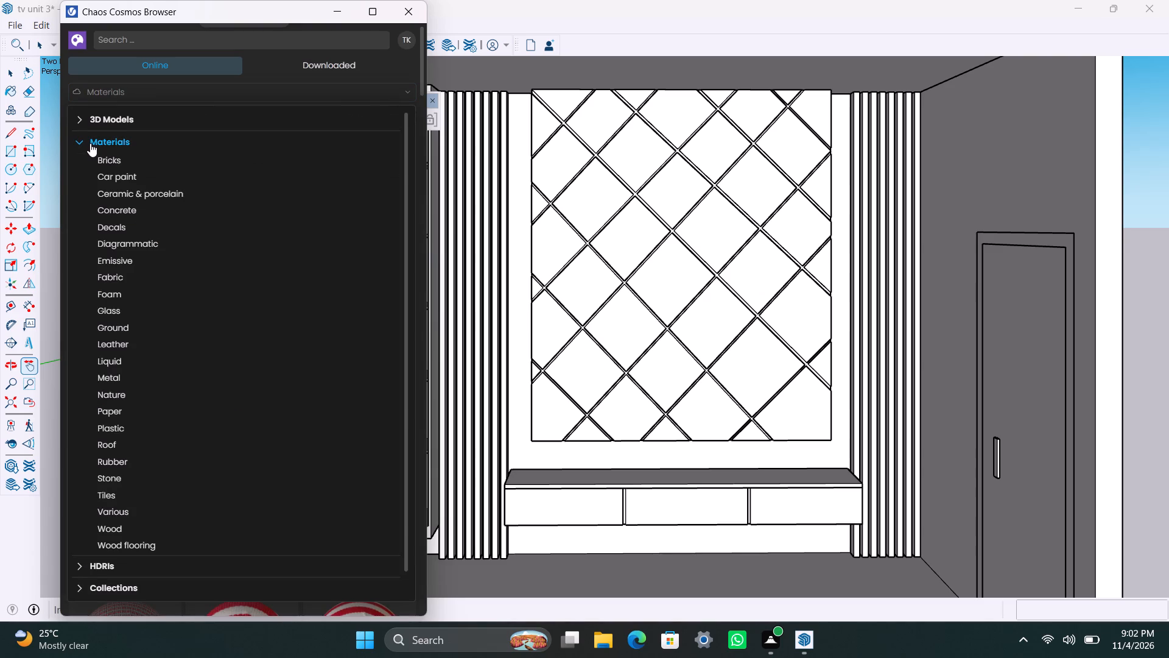
{"action": "left_click", "coordinate": [150, 543]}
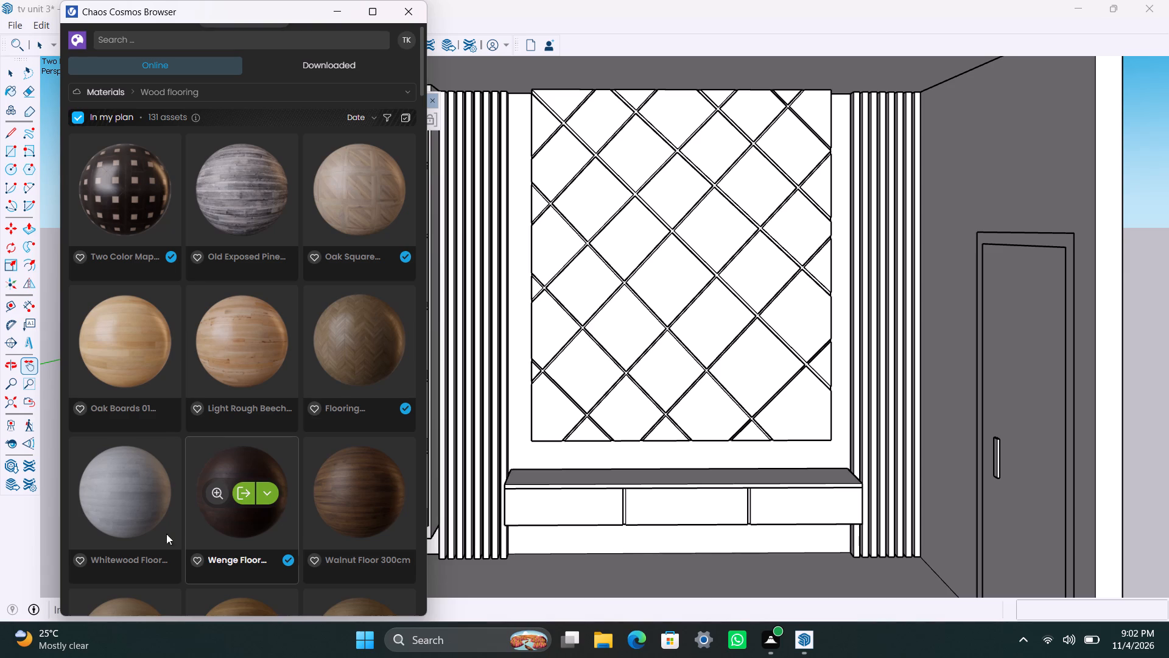
Find the dark brown Flooring Parquet Parallel E01 120cm material among the wood floorings and import it.
{"action": "scroll", "coordinate": [285, 501], "scroll_direction": "down", "scroll_amount": 2}
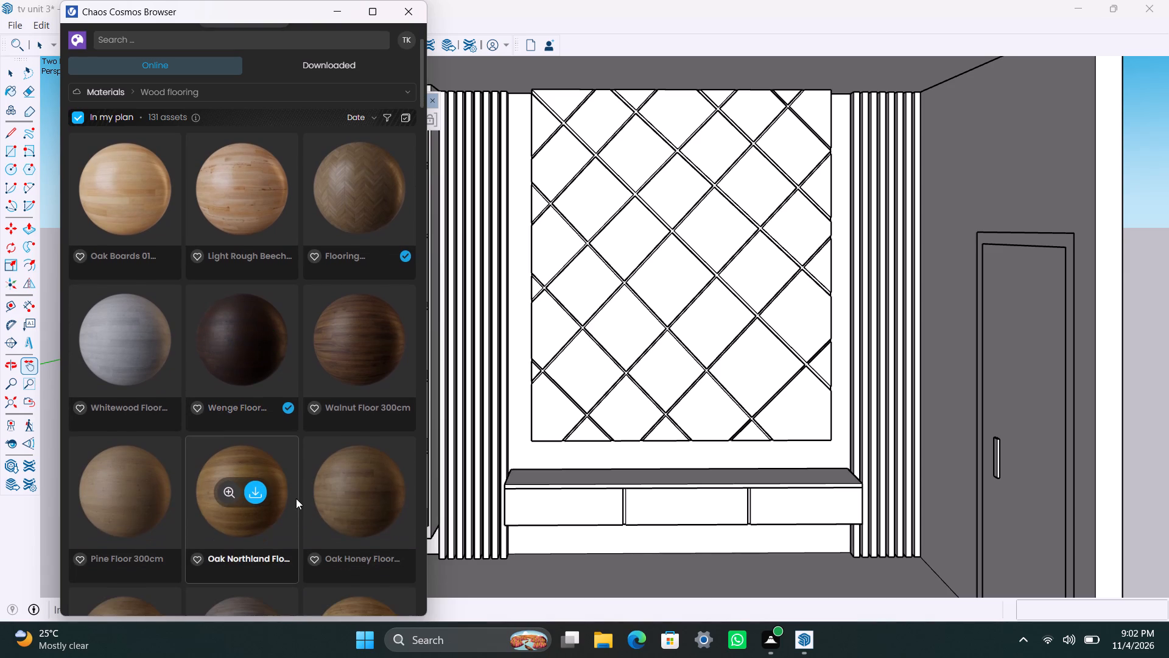
{"action": "scroll", "coordinate": [295, 498], "scroll_direction": "down", "scroll_amount": 2}
{"action": "scroll", "coordinate": [295, 497], "scroll_direction": "up", "scroll_amount": 3}
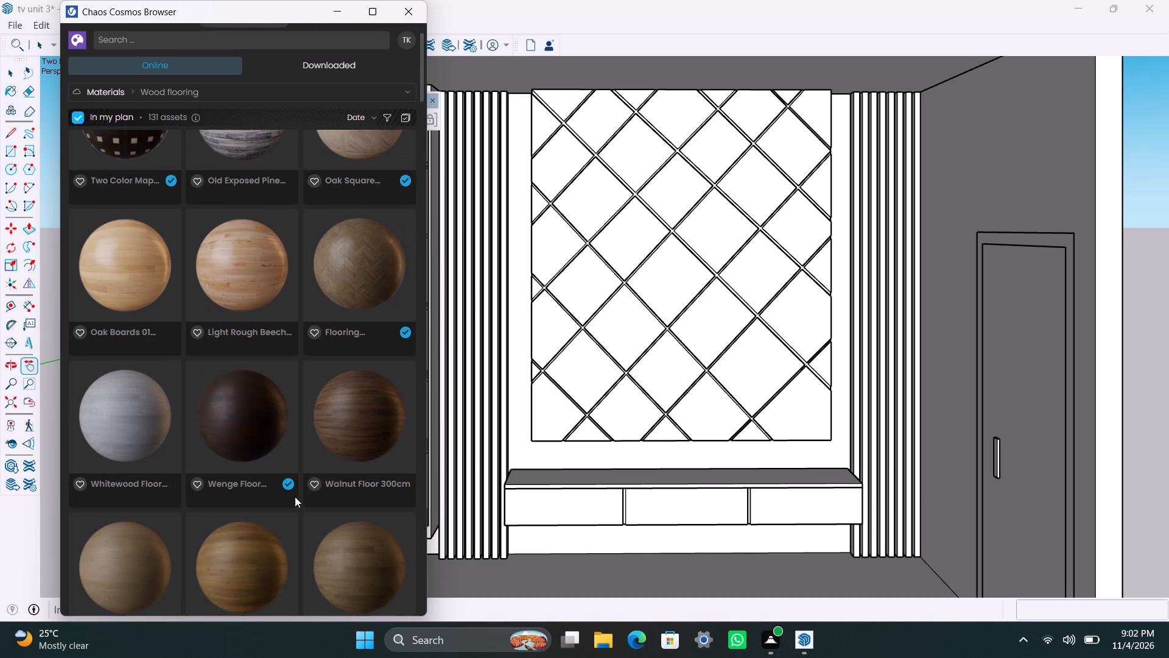
{"action": "scroll", "coordinate": [295, 497], "scroll_direction": "up", "scroll_amount": 4}
{"action": "scroll", "coordinate": [294, 496], "scroll_direction": "down", "scroll_amount": 7}
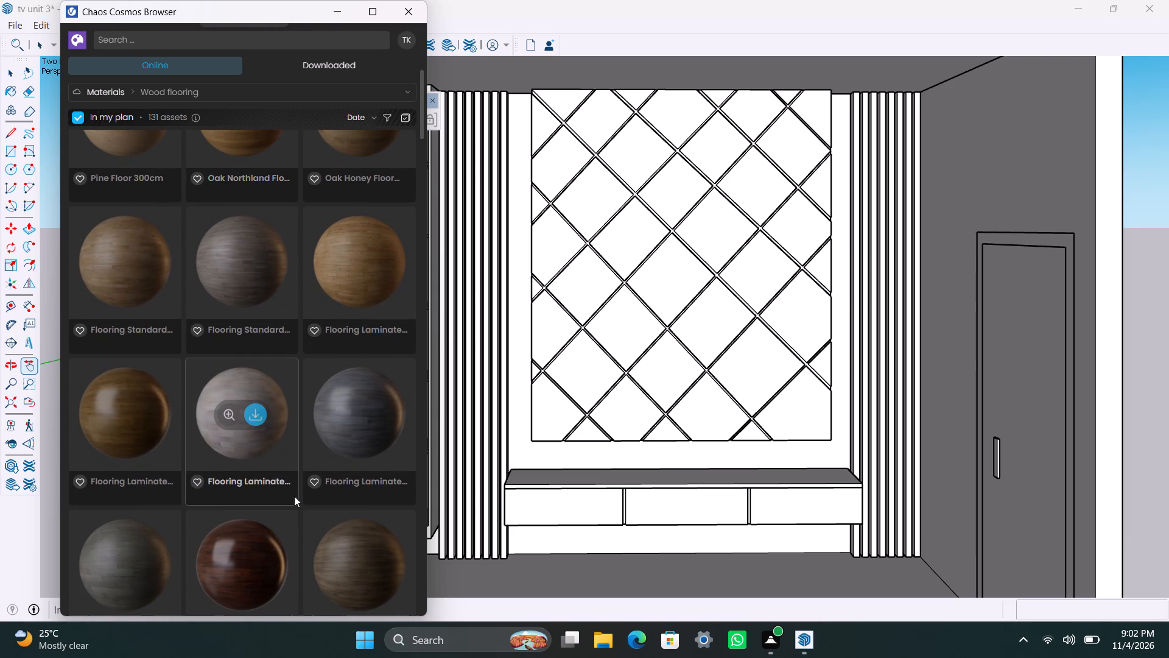
{"action": "scroll", "coordinate": [294, 496], "scroll_direction": "down", "scroll_amount": 4}
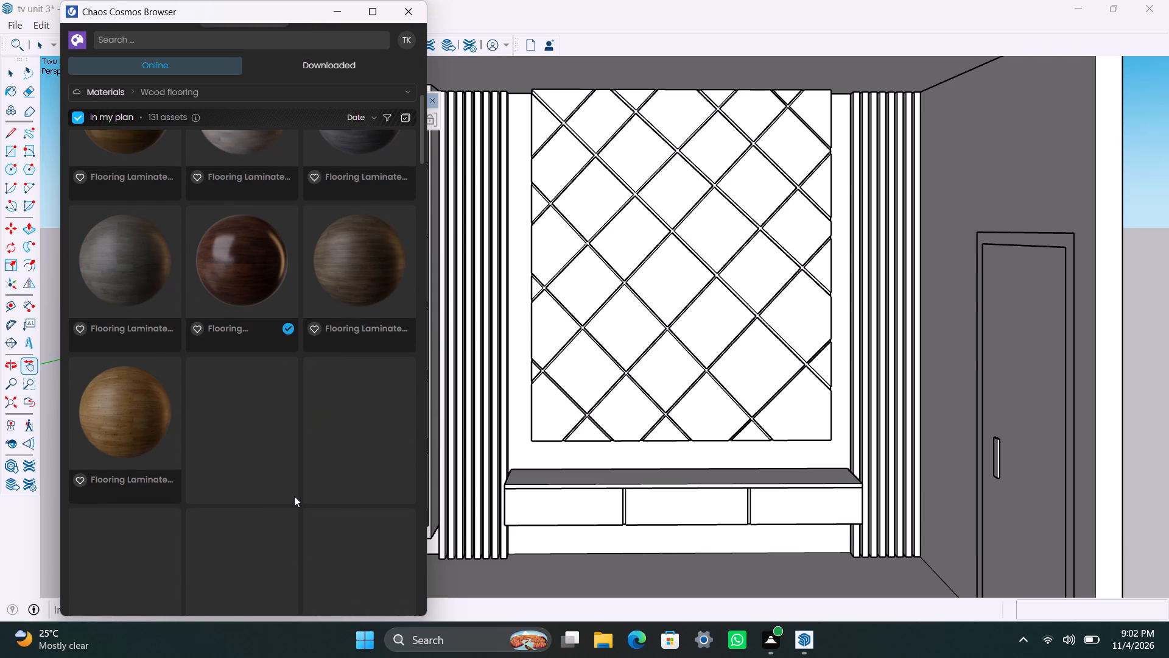
{"action": "scroll", "coordinate": [294, 496], "scroll_direction": "down", "scroll_amount": 9}
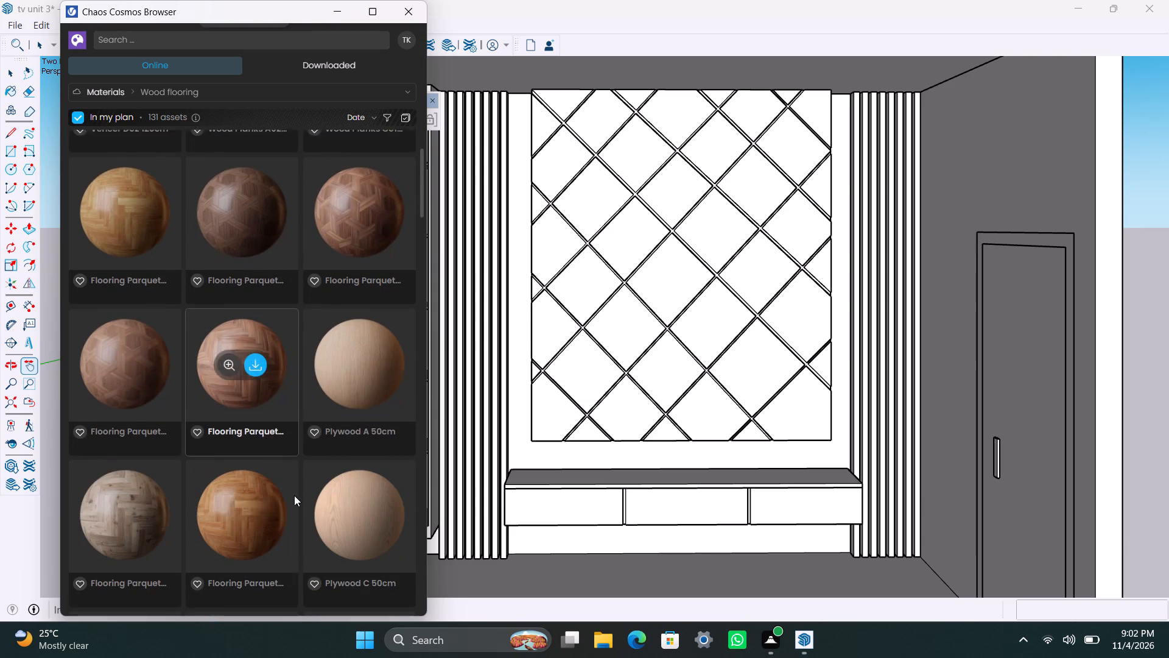
{"action": "scroll", "coordinate": [294, 493], "scroll_direction": "down", "scroll_amount": 2}
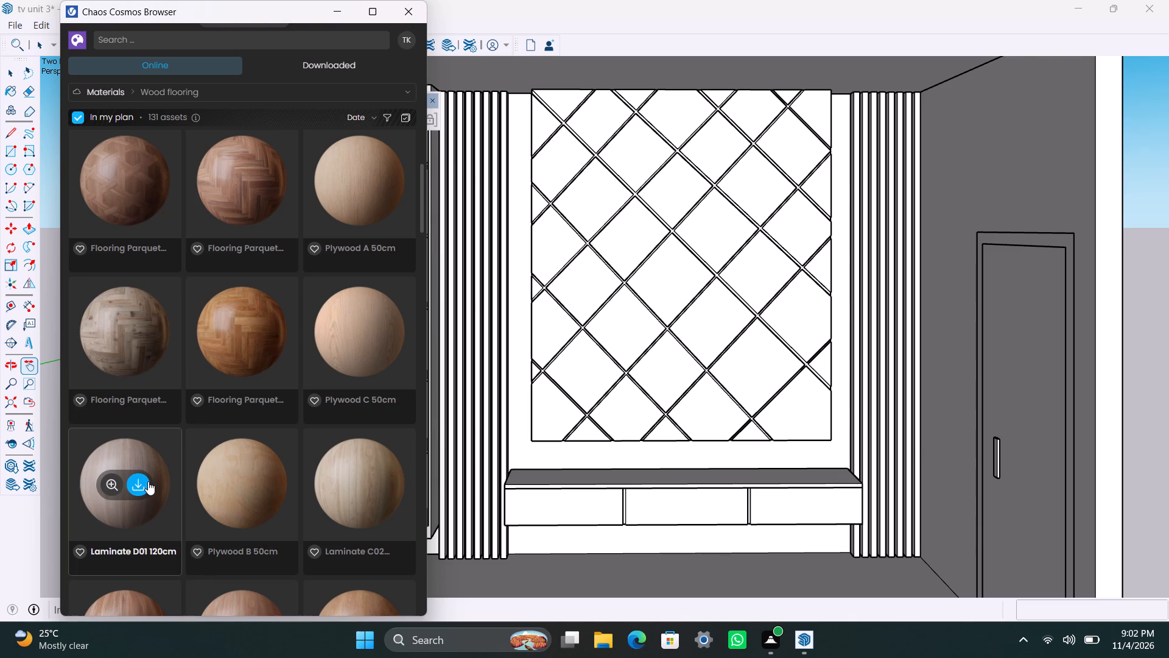
{"action": "scroll", "coordinate": [148, 481], "scroll_direction": "down", "scroll_amount": 6}
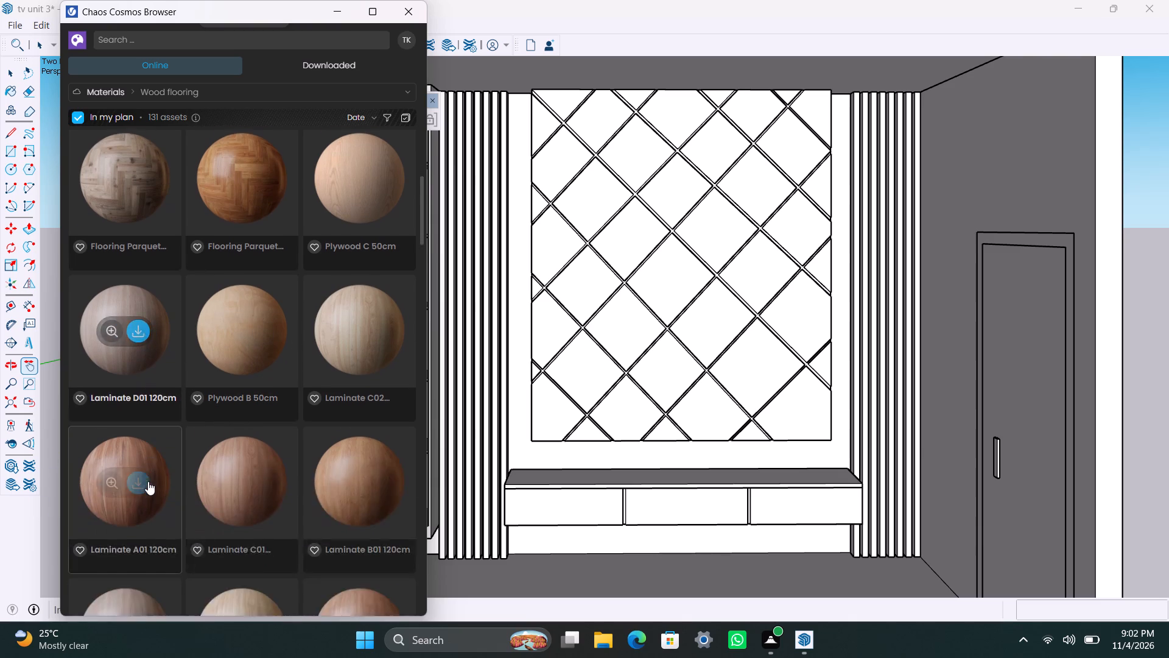
{"action": "scroll", "coordinate": [225, 467], "scroll_direction": "down", "scroll_amount": 6}
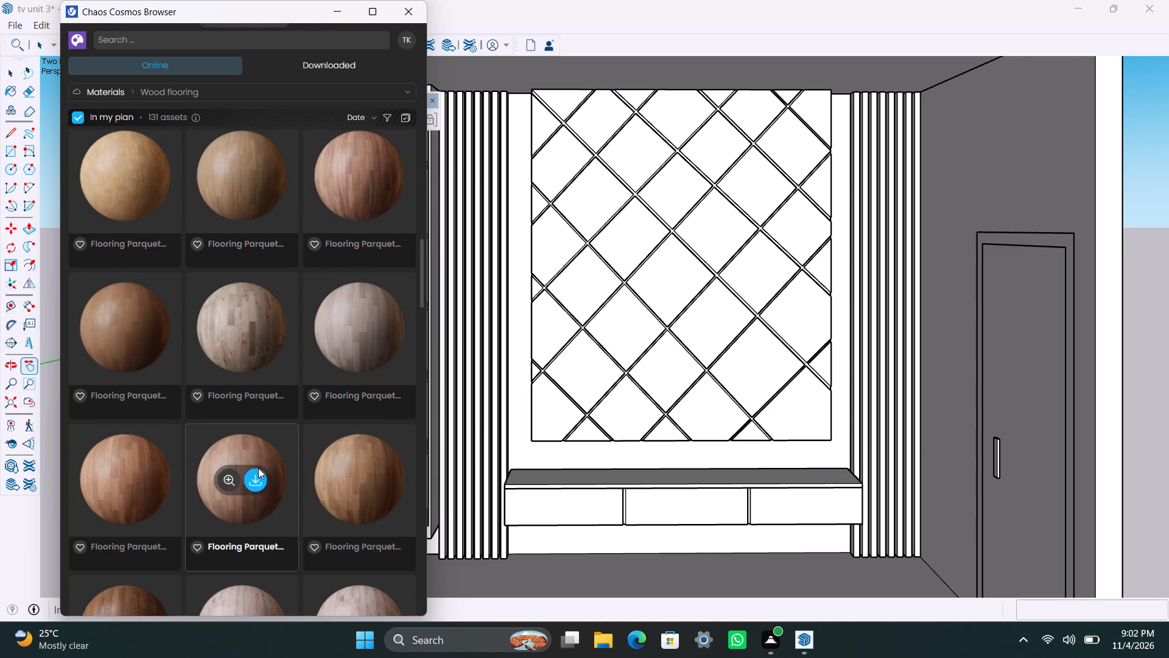
{"action": "scroll", "coordinate": [260, 470], "scroll_direction": "down", "scroll_amount": 2}
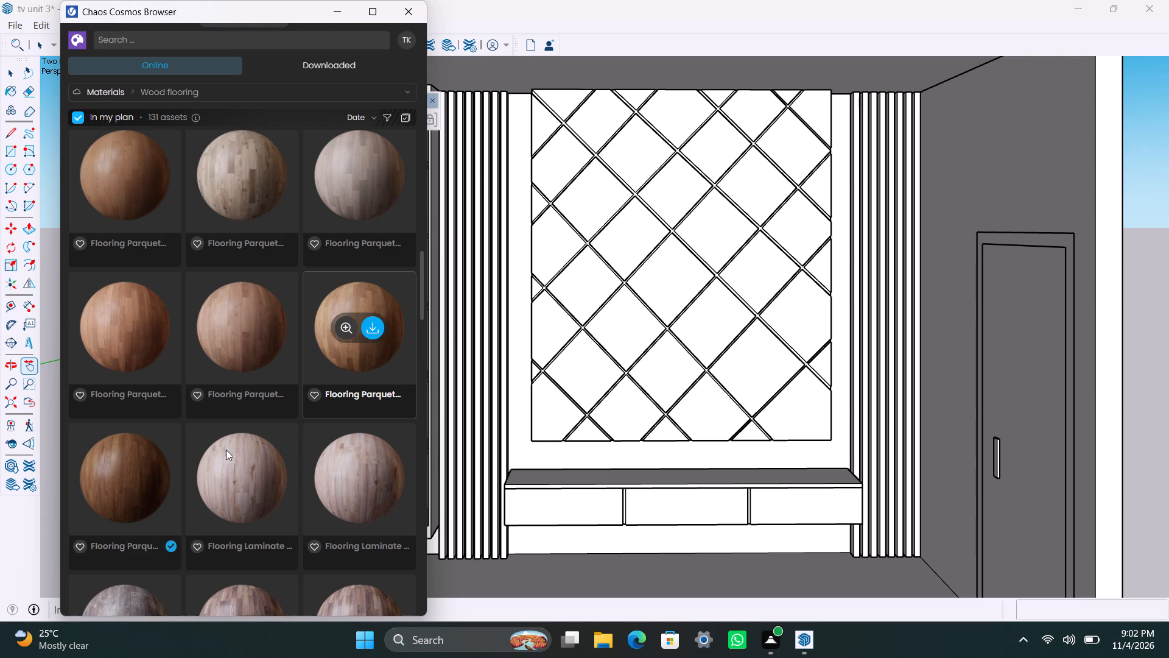
{"action": "left_click", "coordinate": [125, 483]}
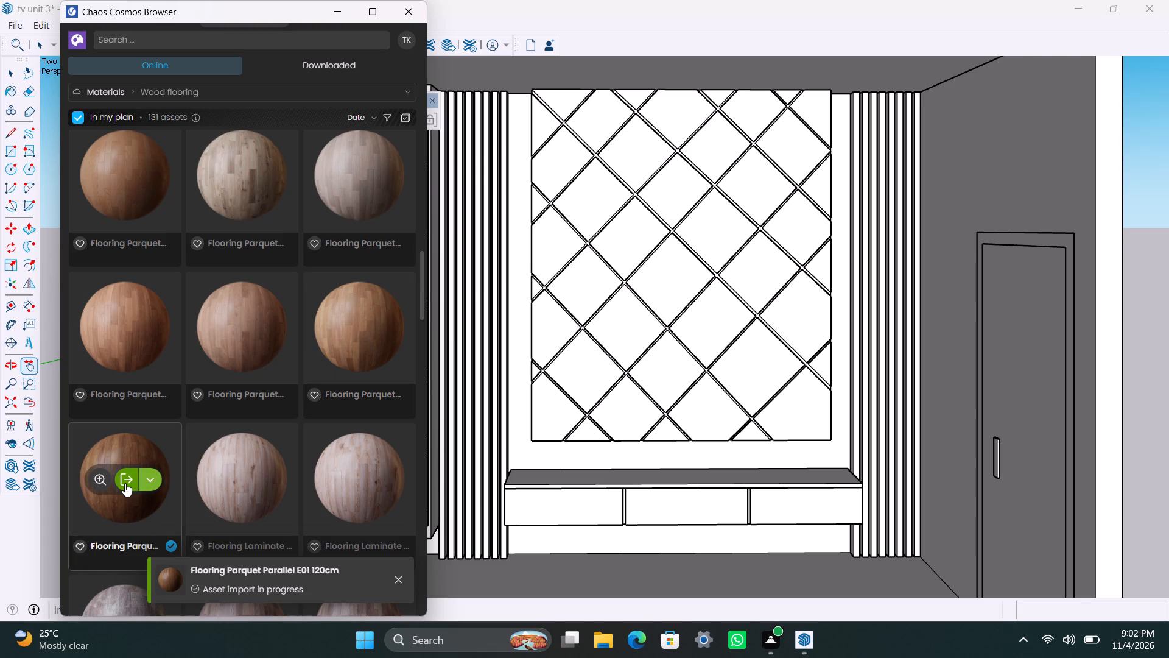
Download the Wood Tiles Dark Shiny 02 100cm material from the wood floorings and import it into the model.
{"action": "scroll", "coordinate": [246, 440], "scroll_direction": "down", "scroll_amount": 6}
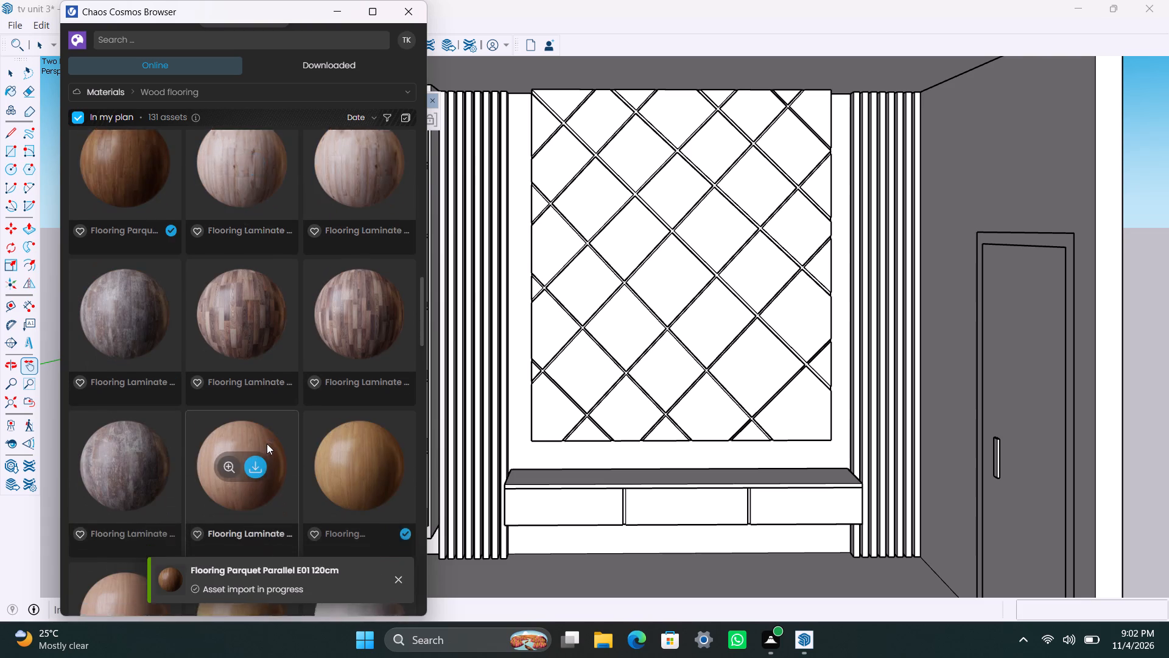
{"action": "scroll", "coordinate": [292, 440], "scroll_direction": "down", "scroll_amount": 8}
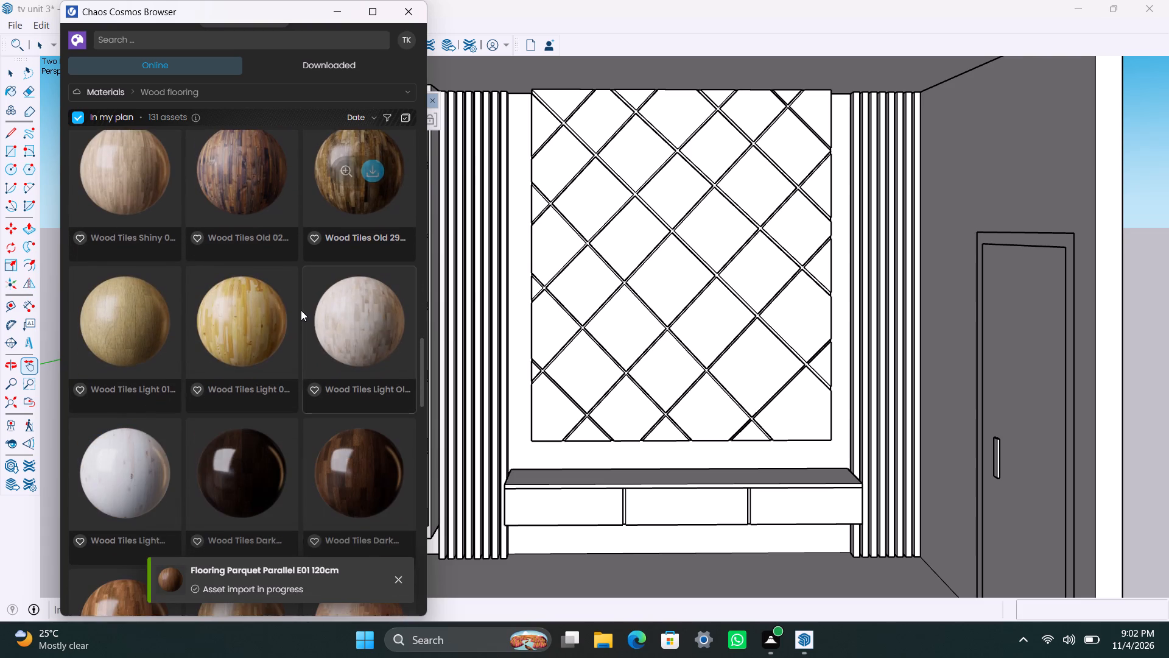
{"action": "scroll", "coordinate": [272, 430], "scroll_direction": "down", "scroll_amount": 3}
{"action": "scroll", "coordinate": [256, 274], "scroll_direction": "up", "scroll_amount": 2}
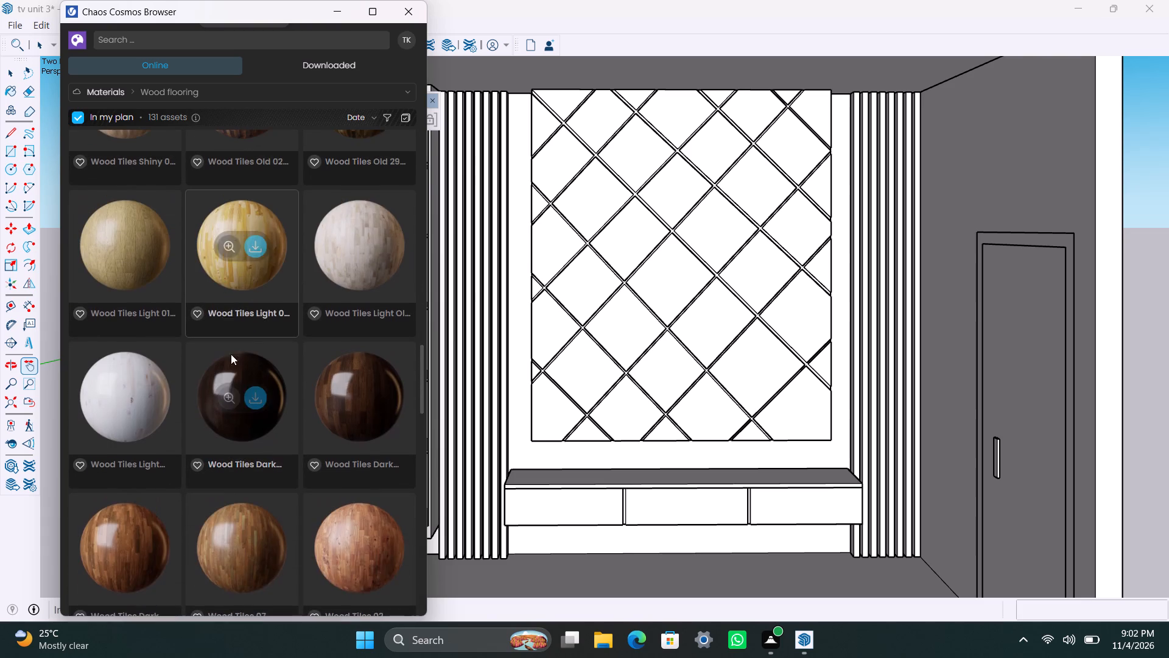
{"action": "scroll", "coordinate": [233, 361], "scroll_direction": "up", "scroll_amount": 3}
{"action": "scroll", "coordinate": [246, 546], "scroll_direction": "down", "scroll_amount": 2}
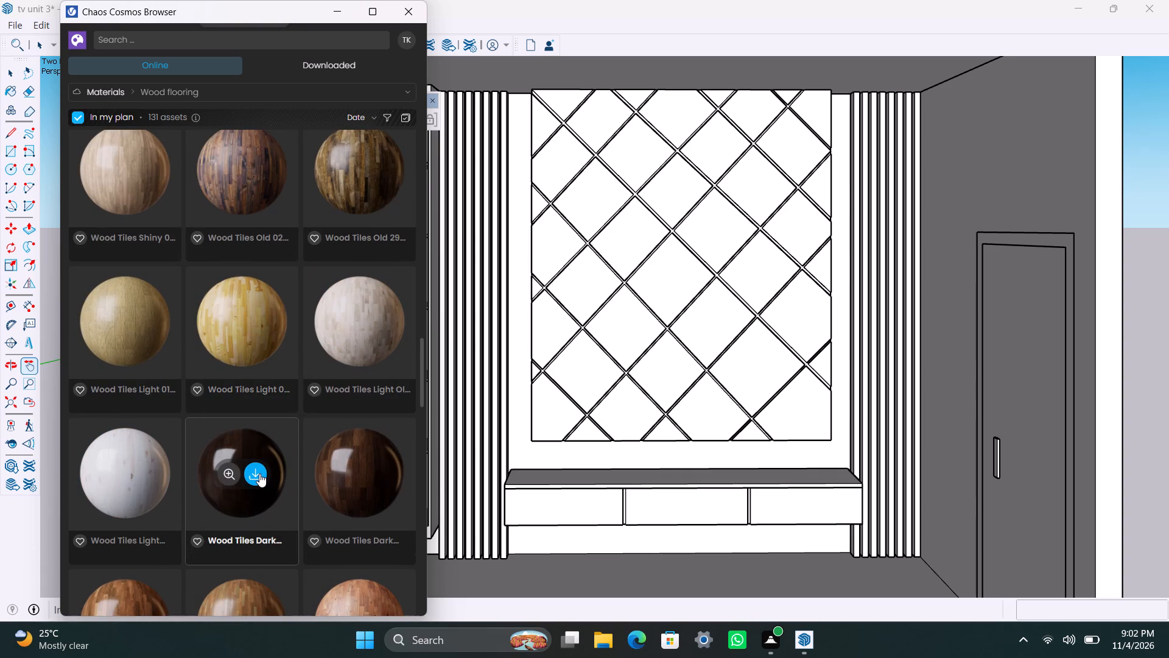
{"action": "left_click", "coordinate": [259, 473]}
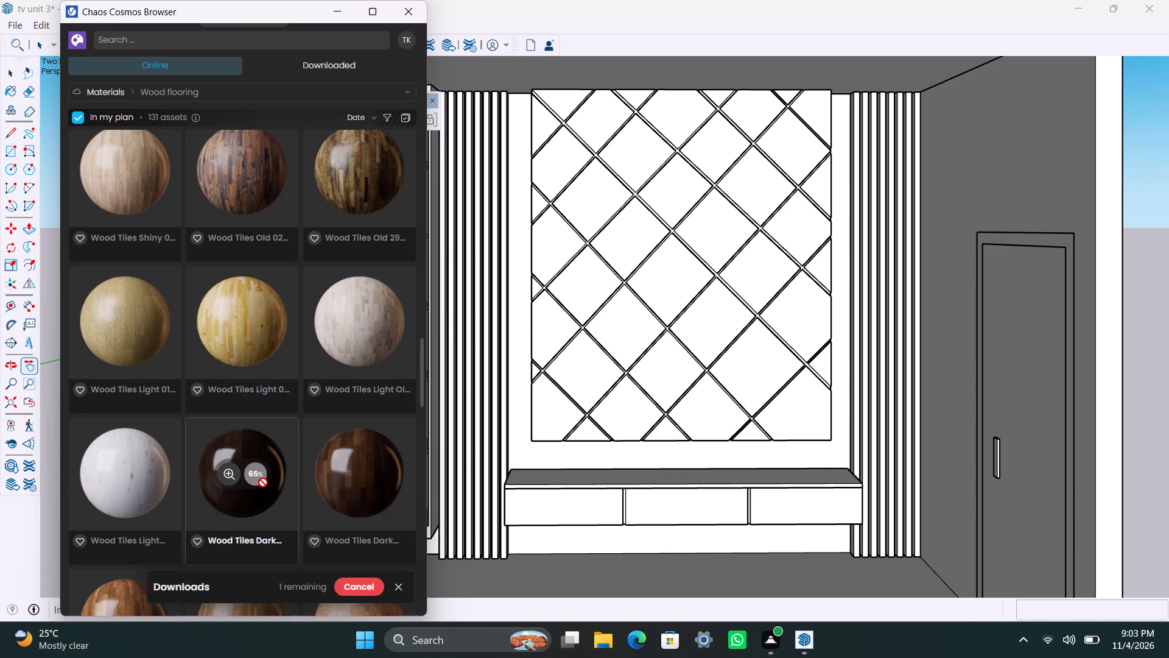
{"action": "left_click", "coordinate": [244, 475]}
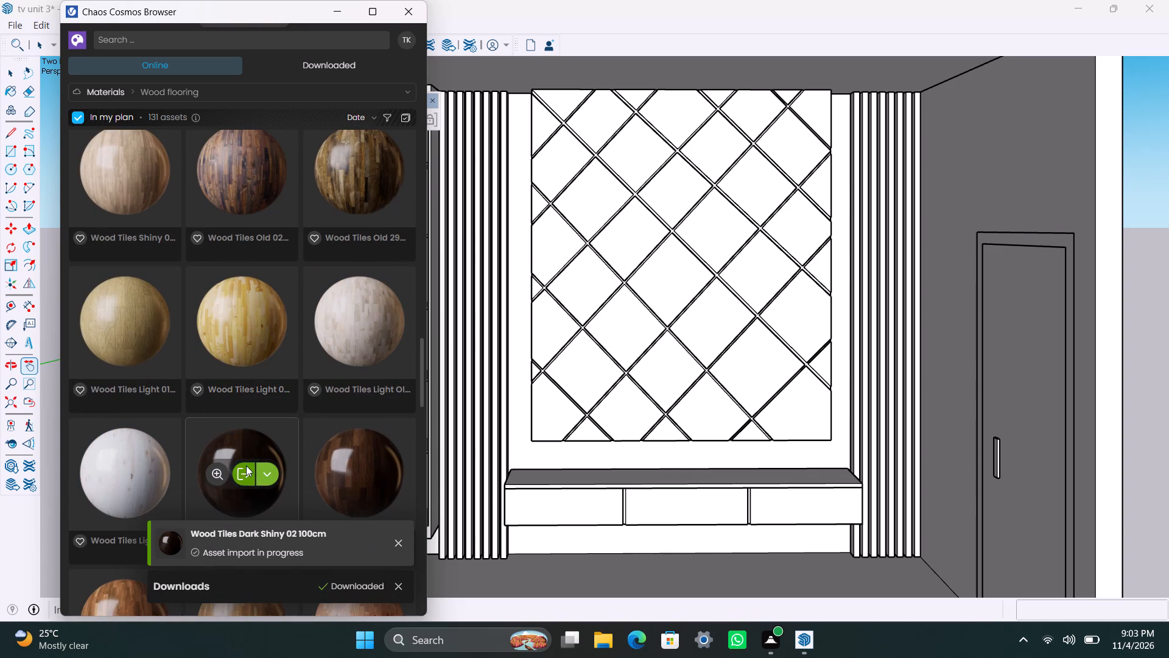
Switch to the Metal materials category and import Metal Sandblasted Black 200cm.
{"action": "left_click", "coordinate": [179, 94]}
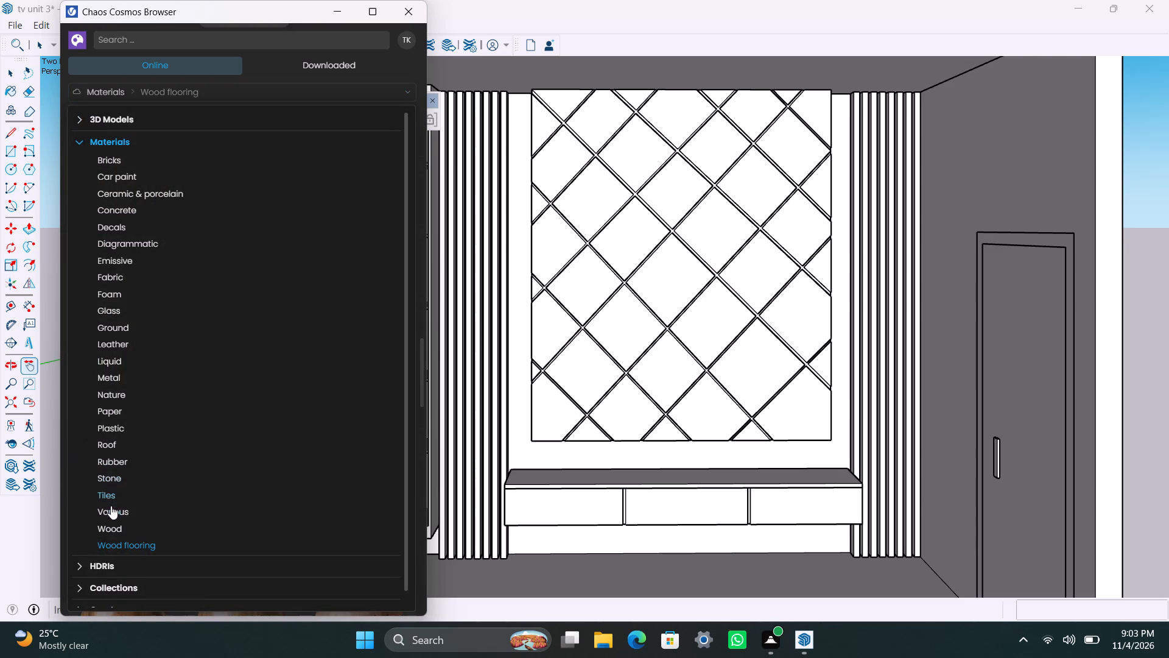
{"action": "left_click", "coordinate": [120, 374]}
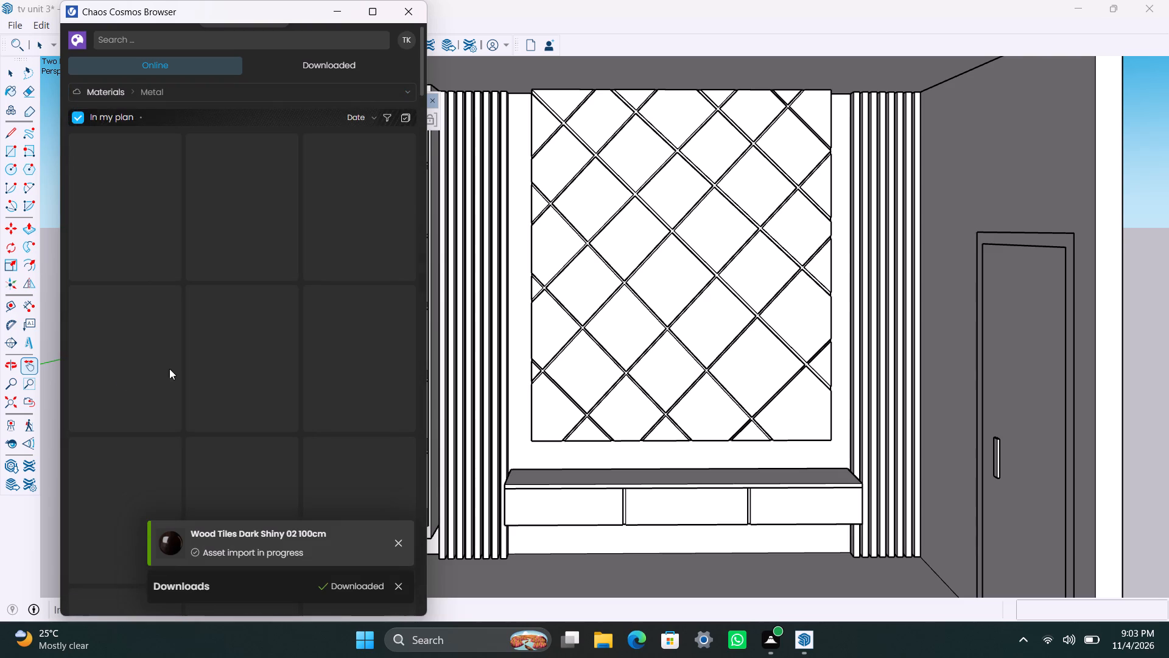
{"action": "scroll", "coordinate": [233, 407], "scroll_direction": "down", "scroll_amount": 4}
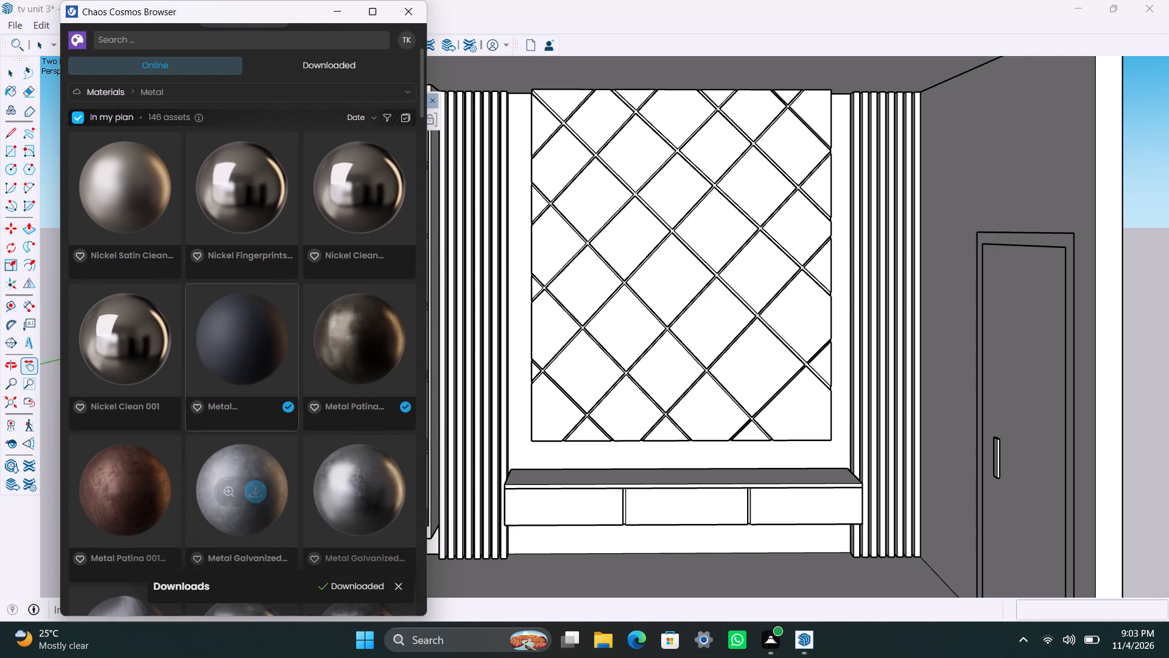
{"action": "left_click", "coordinate": [244, 348]}
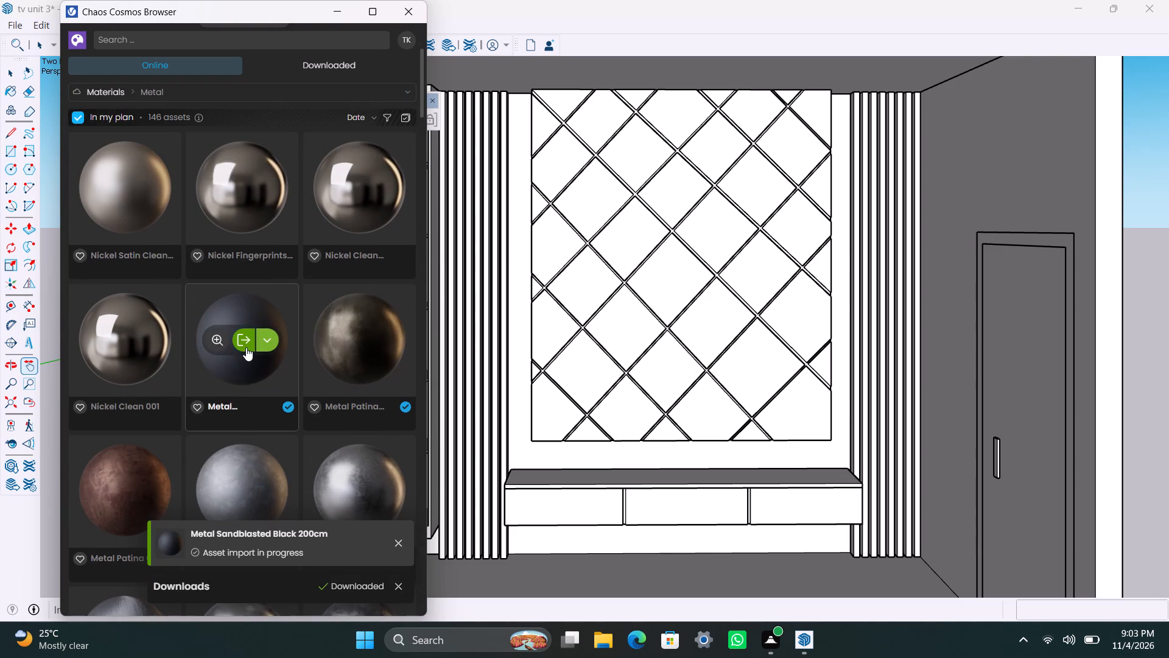
Switch to the Glass materials category and import Glass Yellow 001.
{"action": "left_click", "coordinate": [230, 91]}
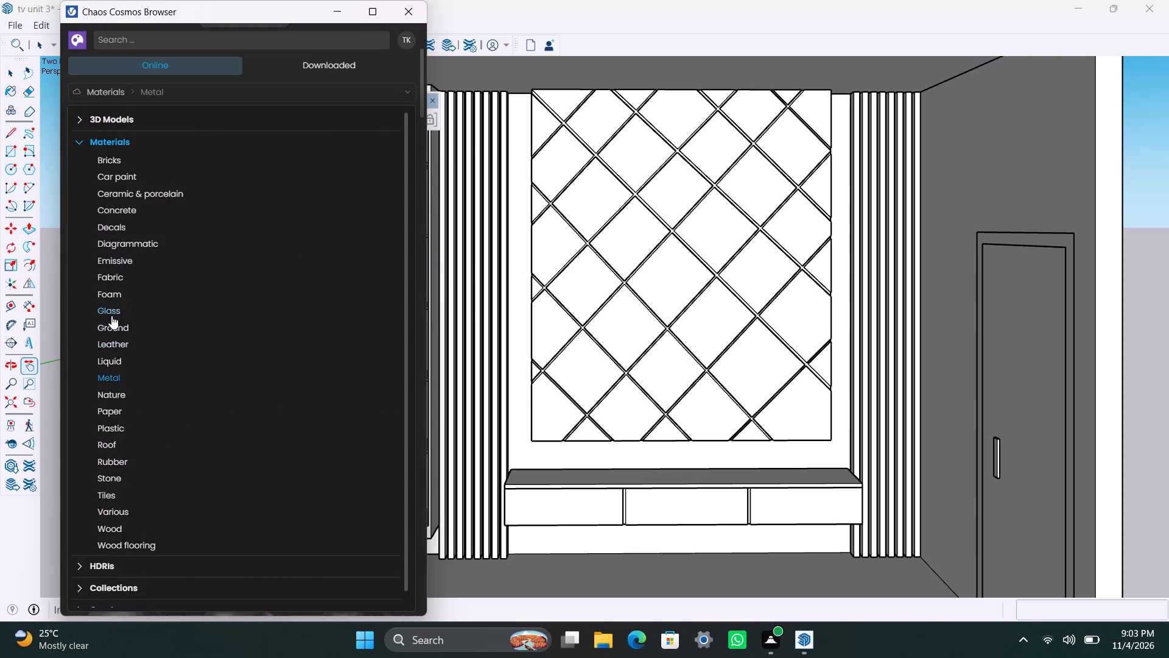
{"action": "left_click", "coordinate": [111, 316]}
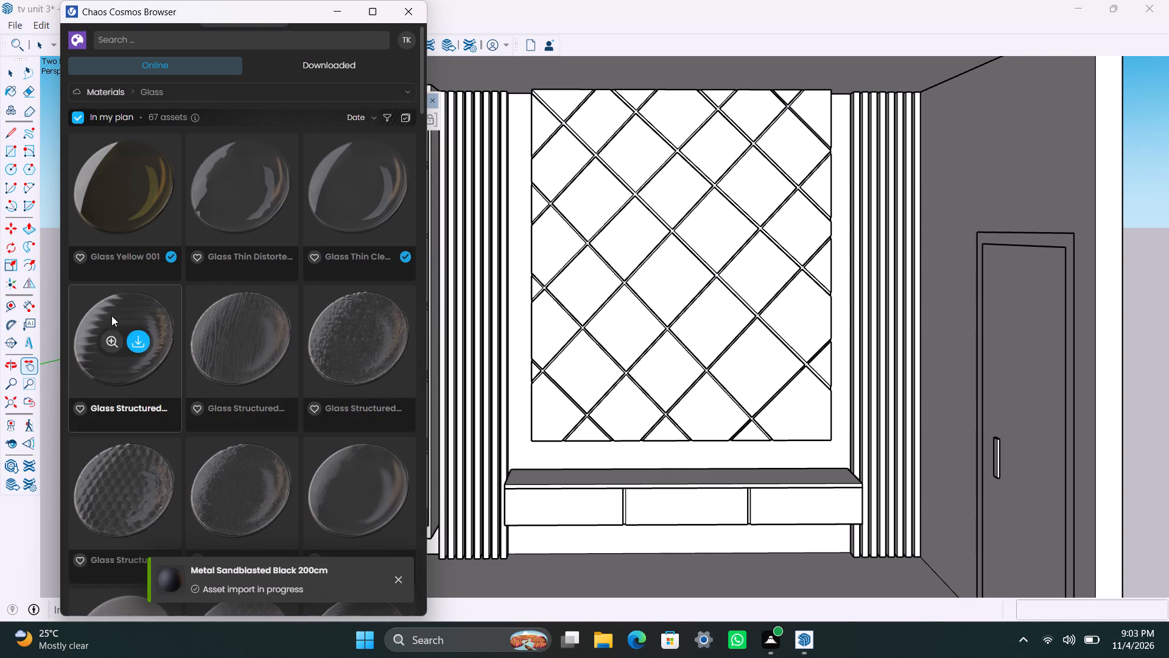
{"action": "left_click", "coordinate": [135, 195]}
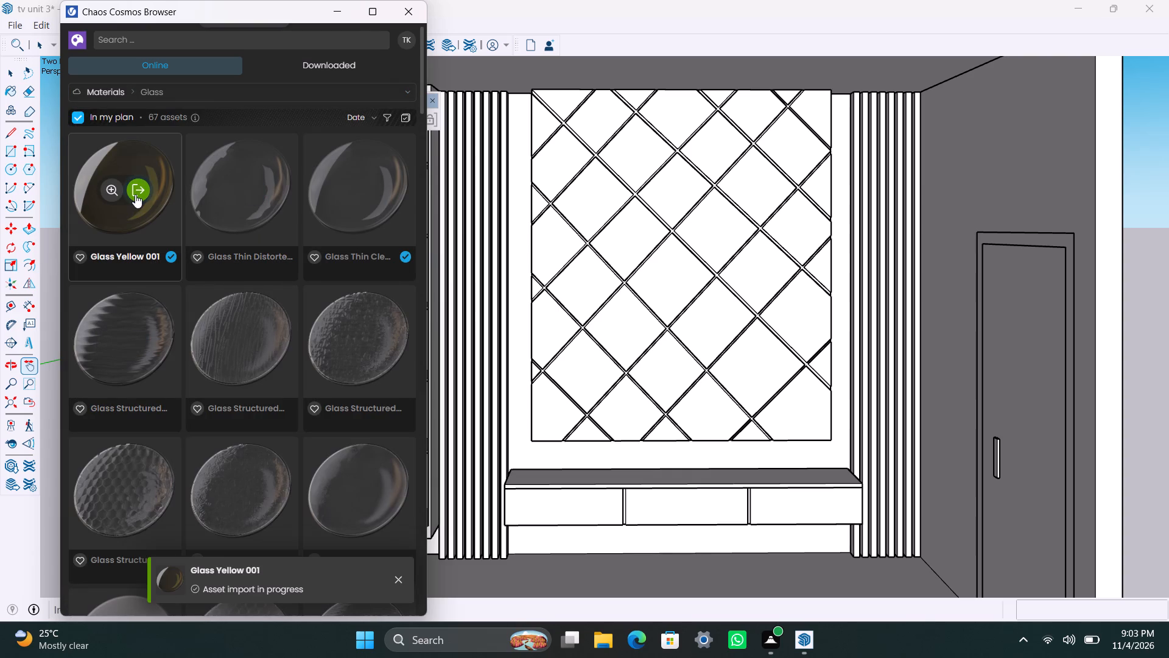
Switch to the Stone materials category, download Marble Black 01 150cm and import it into the model.
{"action": "left_click", "coordinate": [231, 91]}
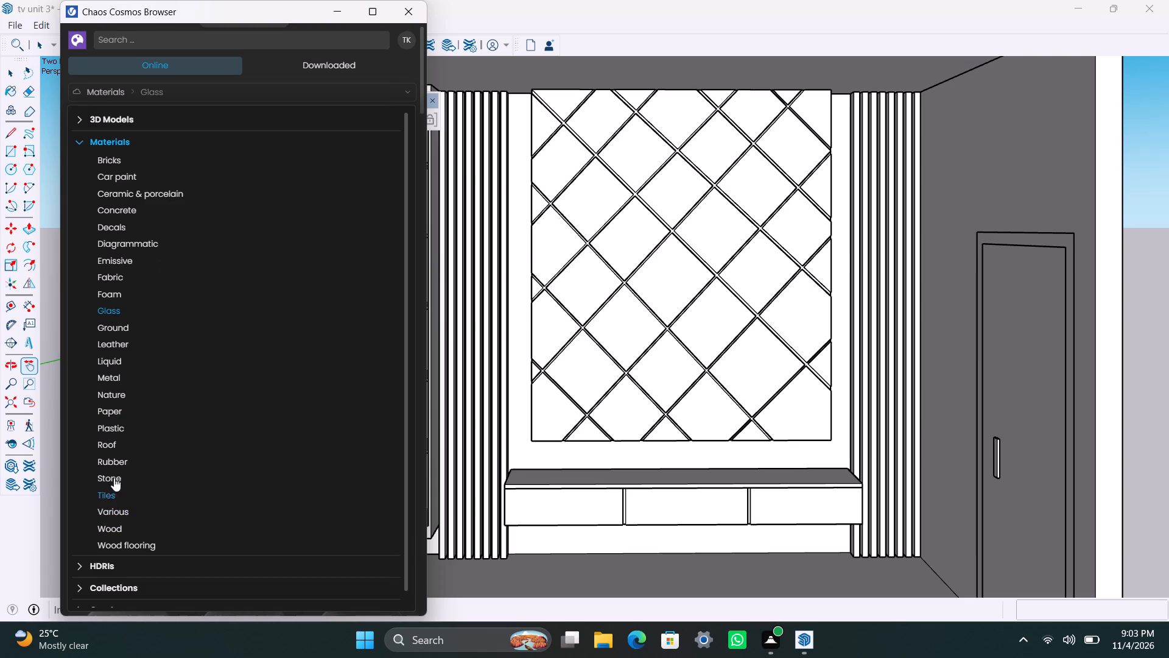
{"action": "left_click", "coordinate": [123, 474]}
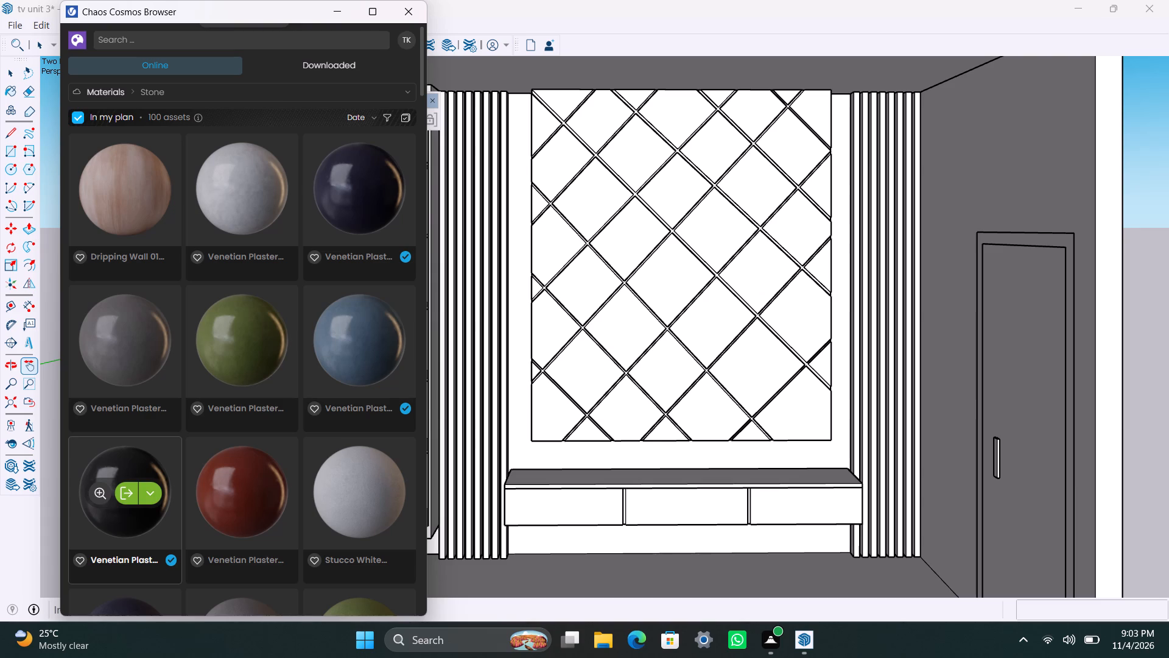
{"action": "scroll", "coordinate": [56, 432], "scroll_direction": "down", "scroll_amount": 3}
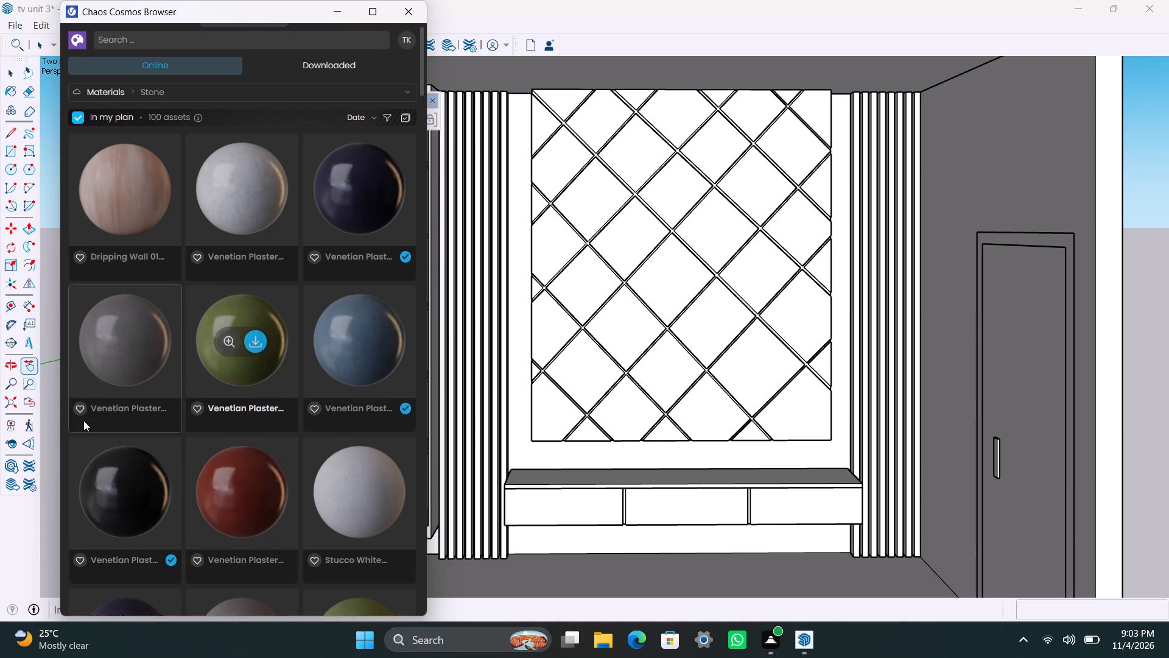
{"action": "scroll", "coordinate": [83, 420], "scroll_direction": "down", "scroll_amount": 1}
{"action": "scroll", "coordinate": [330, 401], "scroll_direction": "down", "scroll_amount": 8}
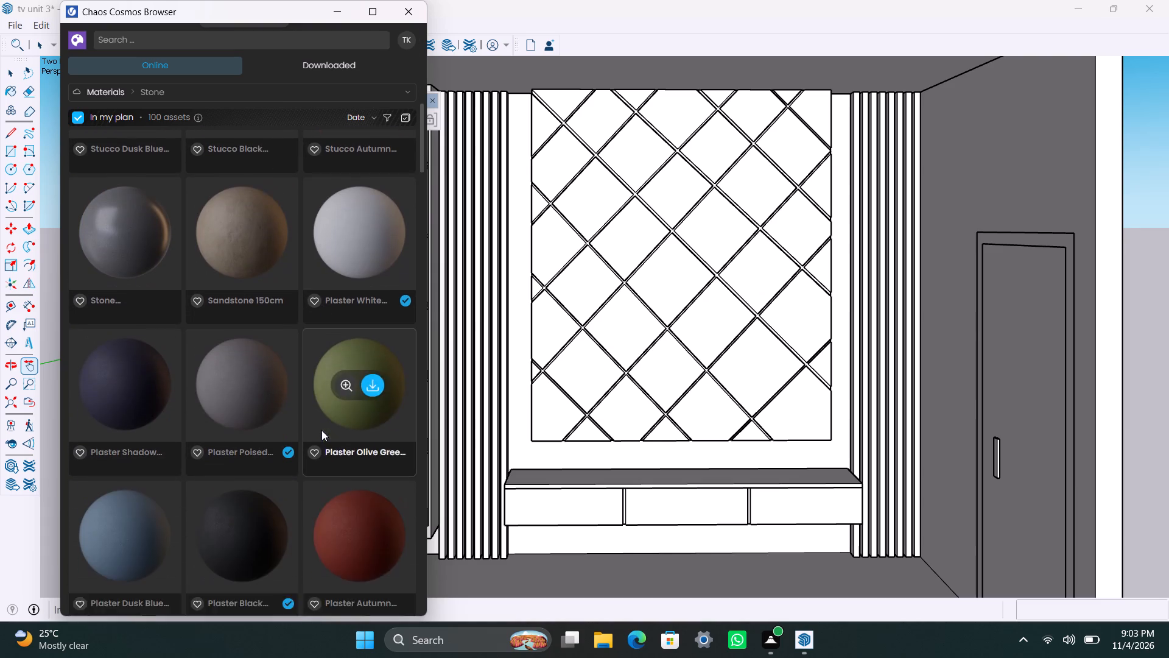
{"action": "scroll", "coordinate": [320, 426], "scroll_direction": "down", "scroll_amount": 3}
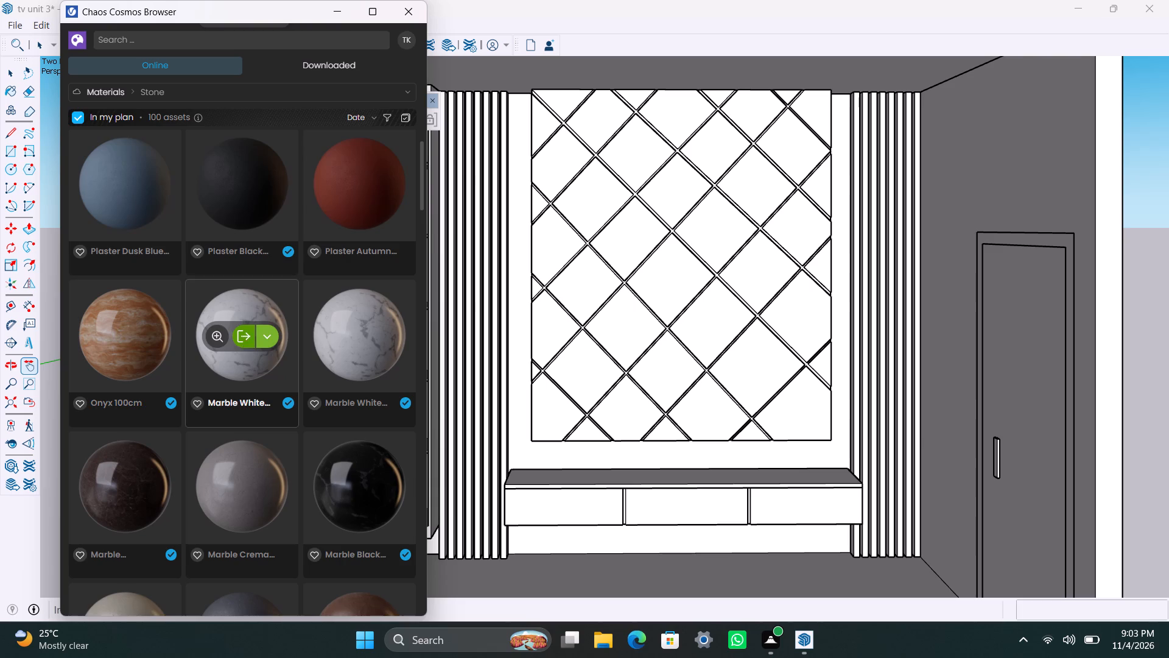
{"action": "scroll", "coordinate": [318, 472], "scroll_direction": "down", "scroll_amount": 9}
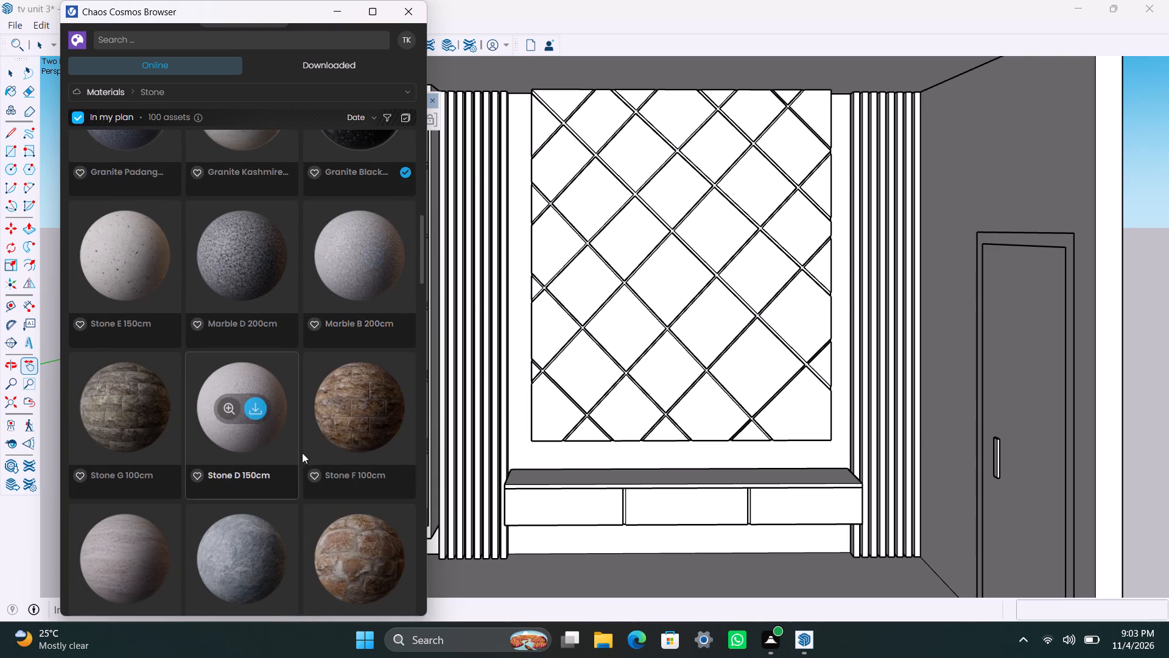
{"action": "scroll", "coordinate": [306, 446], "scroll_direction": "down", "scroll_amount": 13}
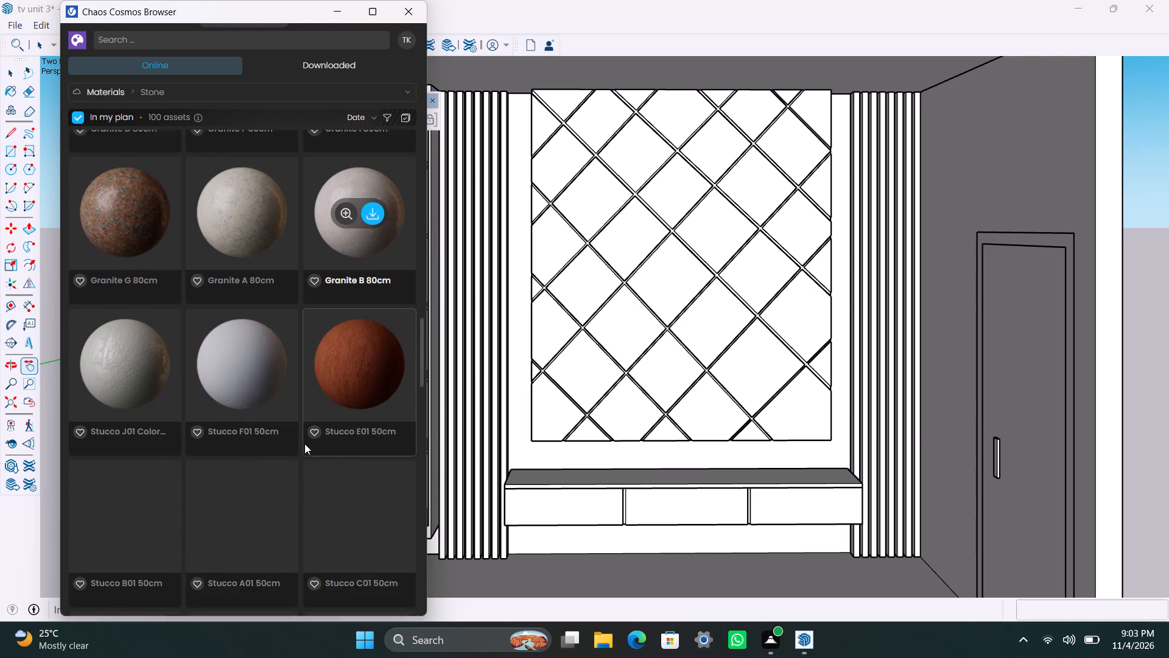
{"action": "scroll", "coordinate": [284, 444], "scroll_direction": "down", "scroll_amount": 18}
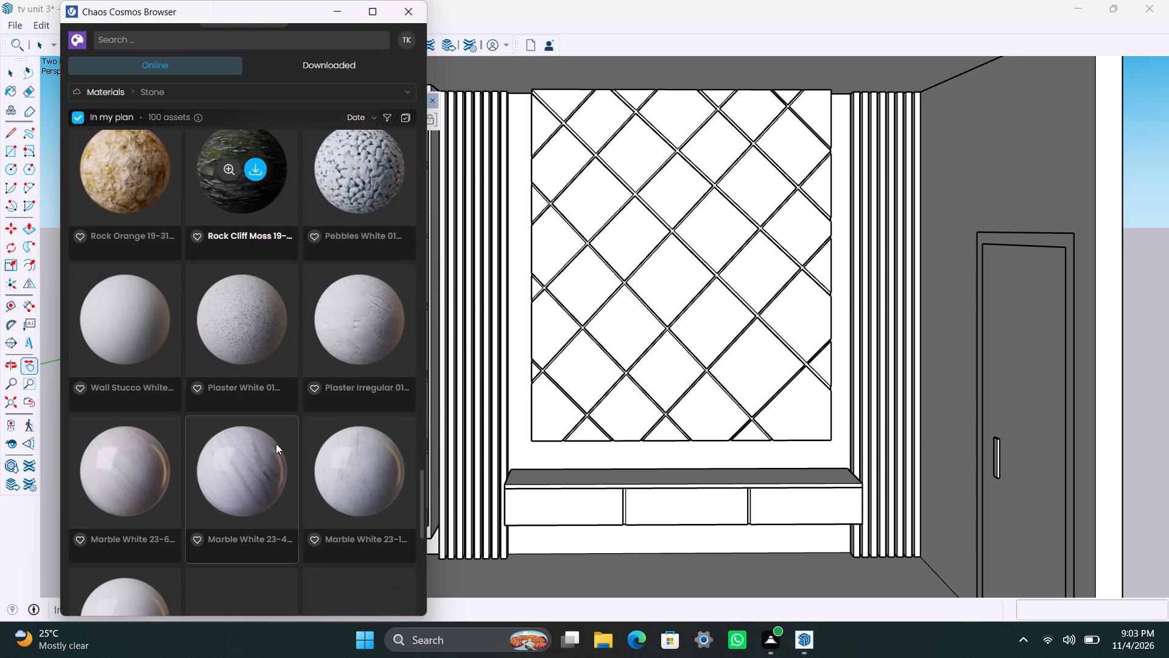
{"action": "scroll", "coordinate": [244, 446], "scroll_direction": "down", "scroll_amount": 4}
{"action": "scroll", "coordinate": [242, 448], "scroll_direction": "up", "scroll_amount": 2}
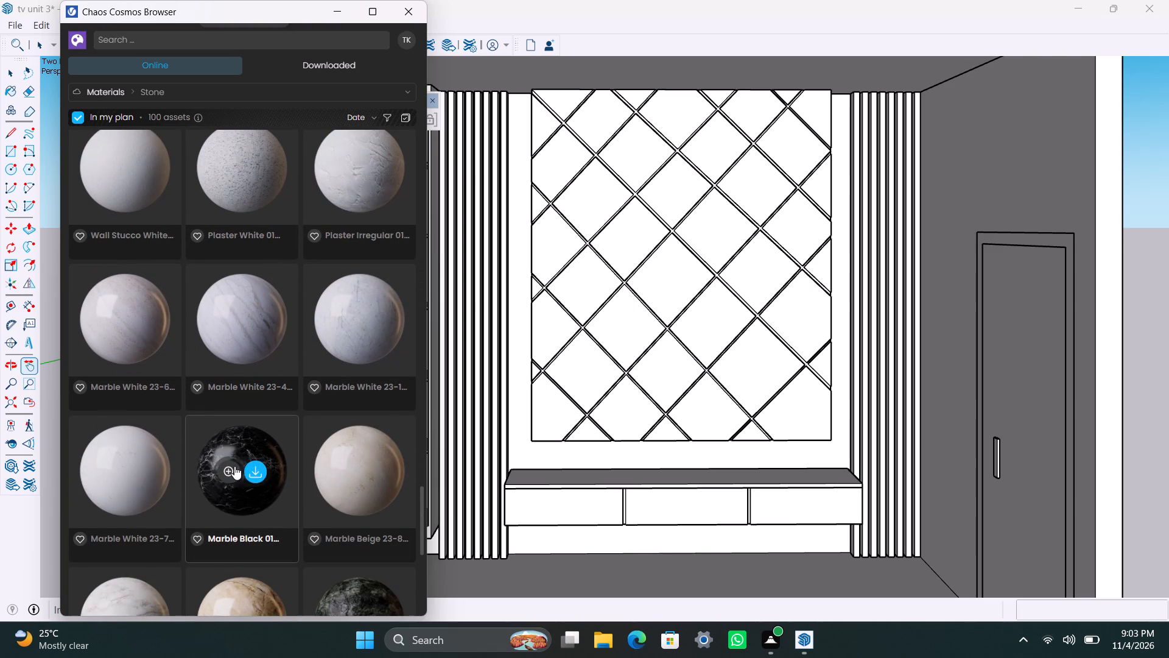
{"action": "left_click", "coordinate": [255, 469]}
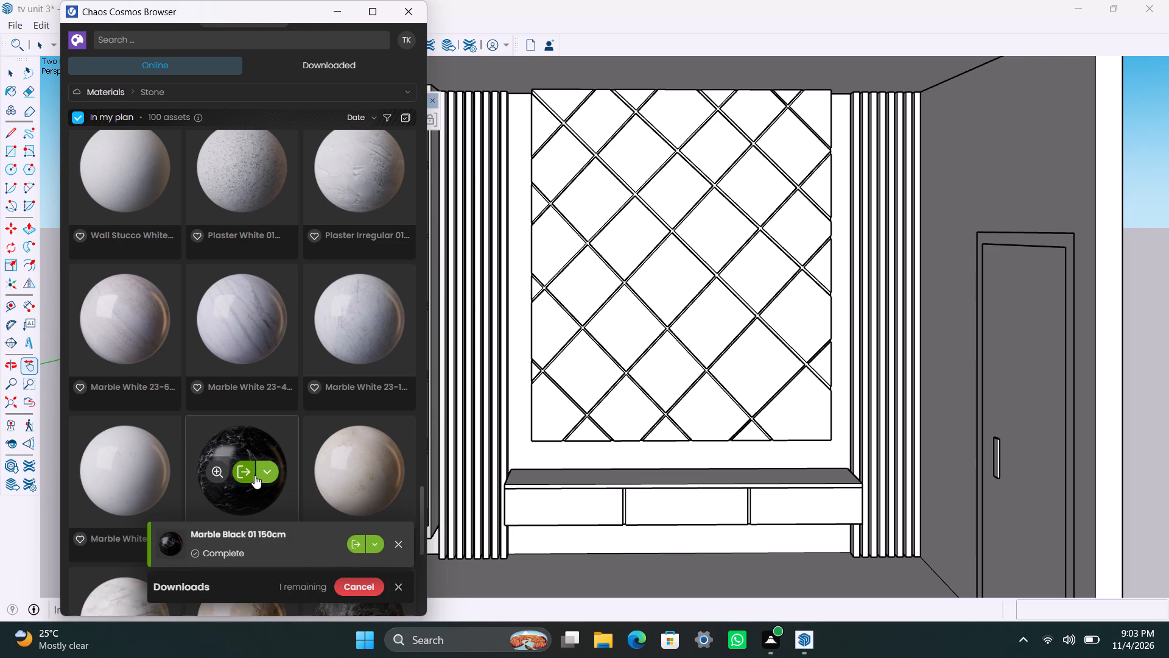
{"action": "left_click", "coordinate": [245, 471]}
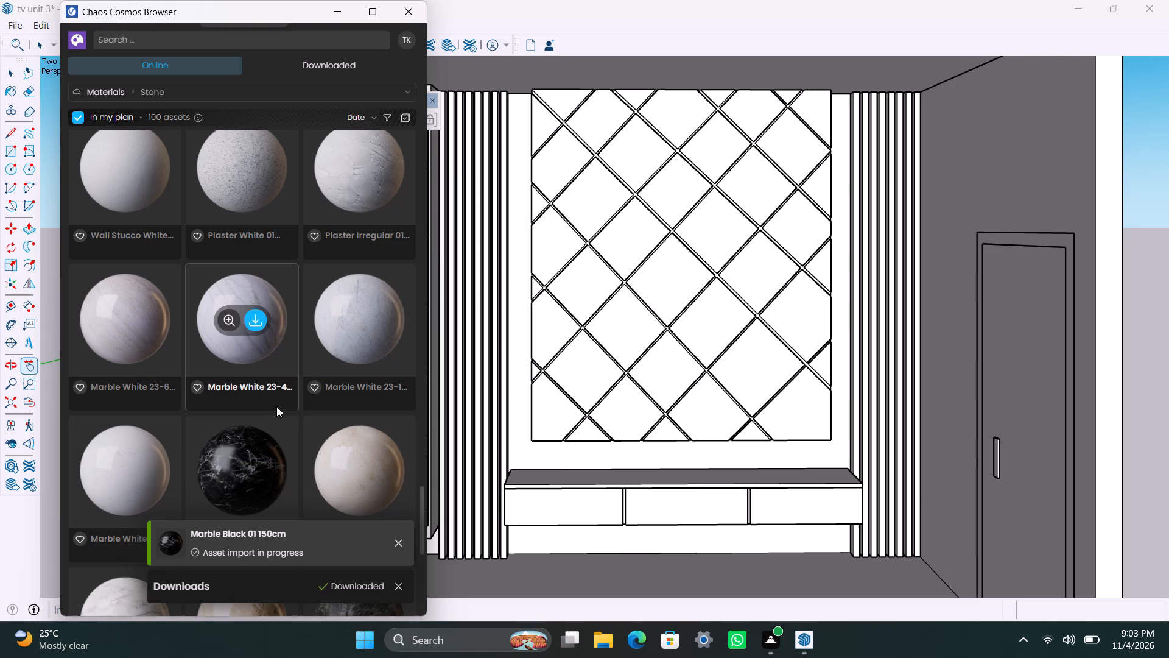
Import the Marble Beige 23-58 150cm stone material and minimise the Cosmos browser.
{"action": "scroll", "coordinate": [276, 406], "scroll_direction": "down", "scroll_amount": 3}
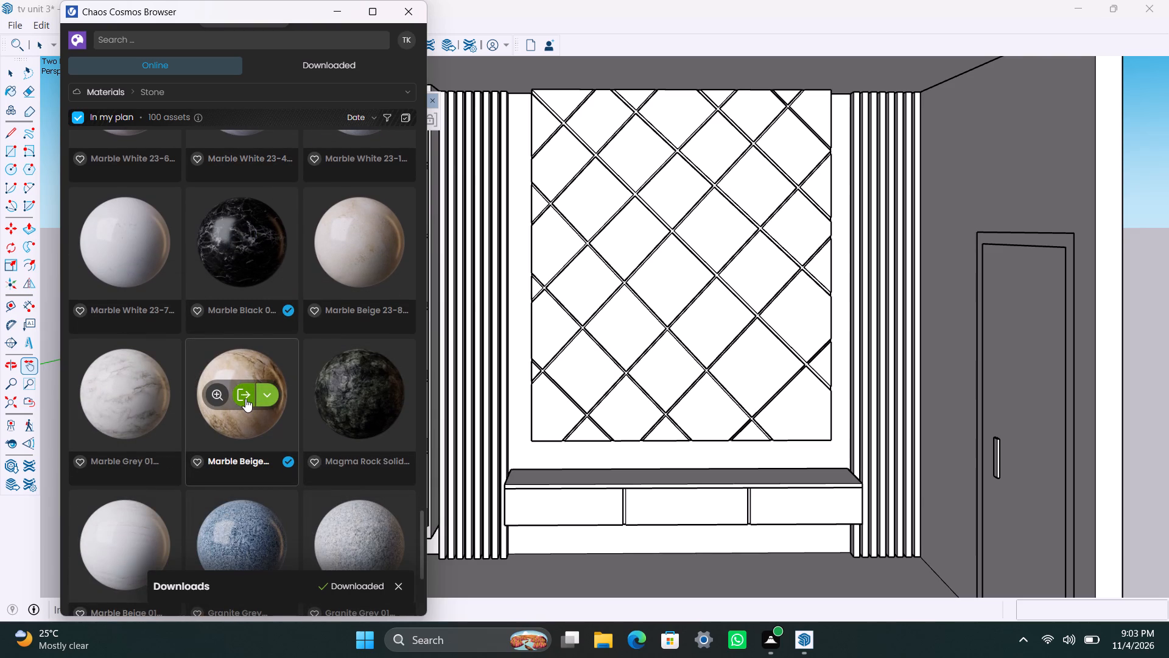
{"action": "left_click", "coordinate": [245, 398]}
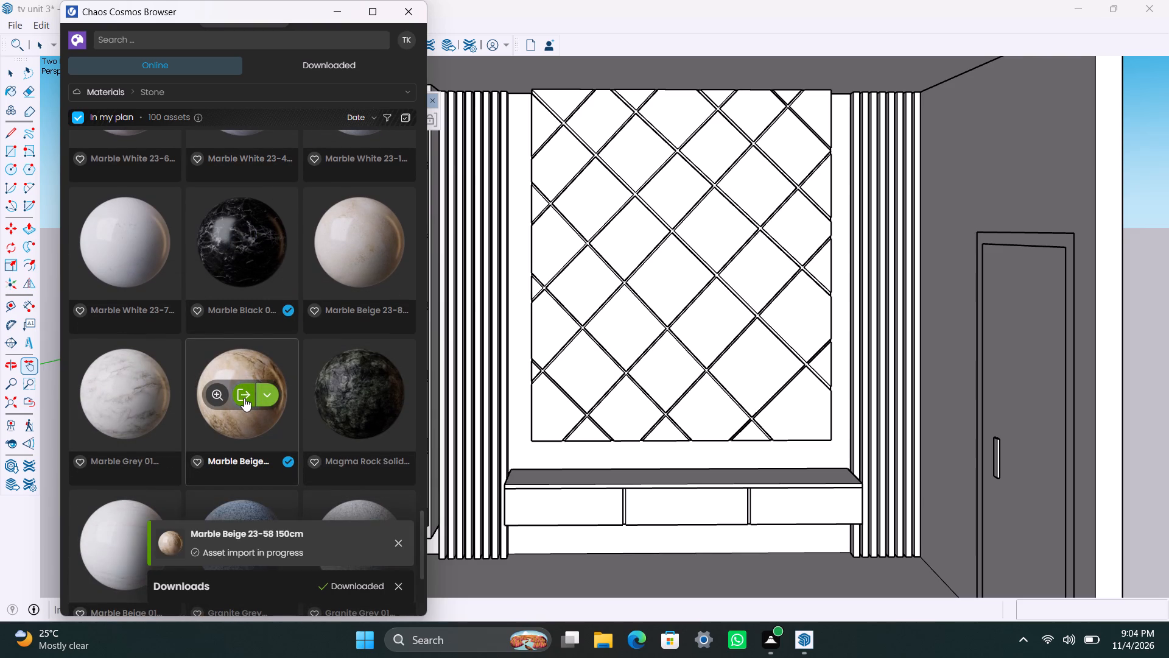
{"action": "left_click", "coordinate": [343, 14]}
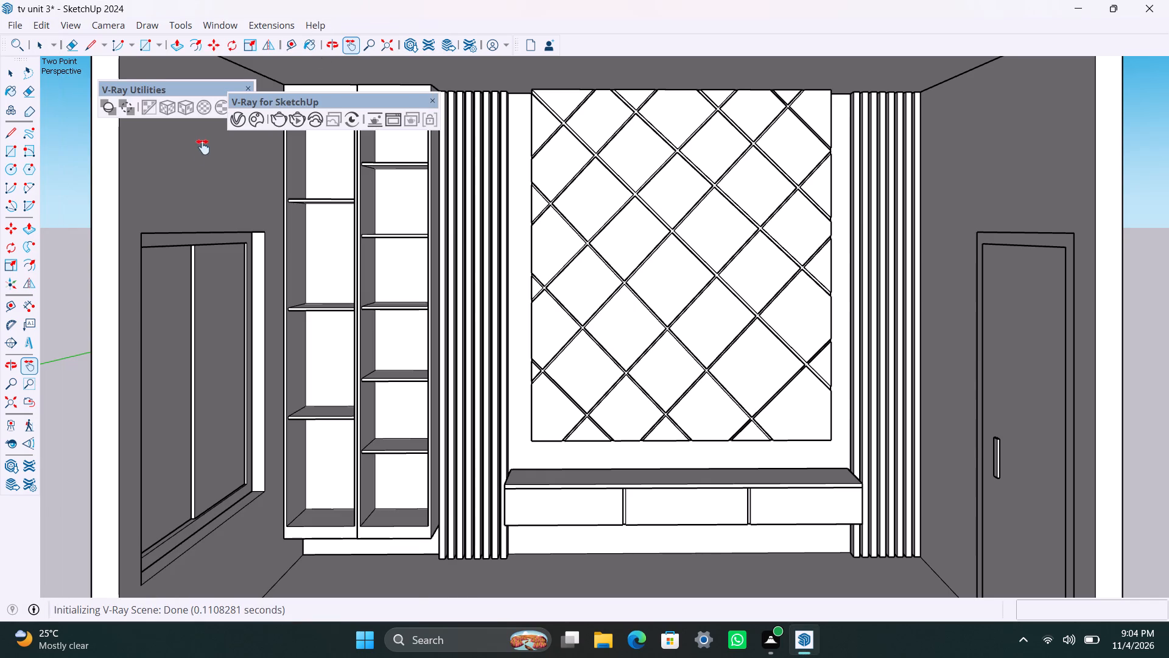
Delete all Teddy materials, from Teddy_BookCover to Teddy_SkinShadow, in the V-Ray Asset Editor.
{"action": "left_click", "coordinate": [240, 124]}
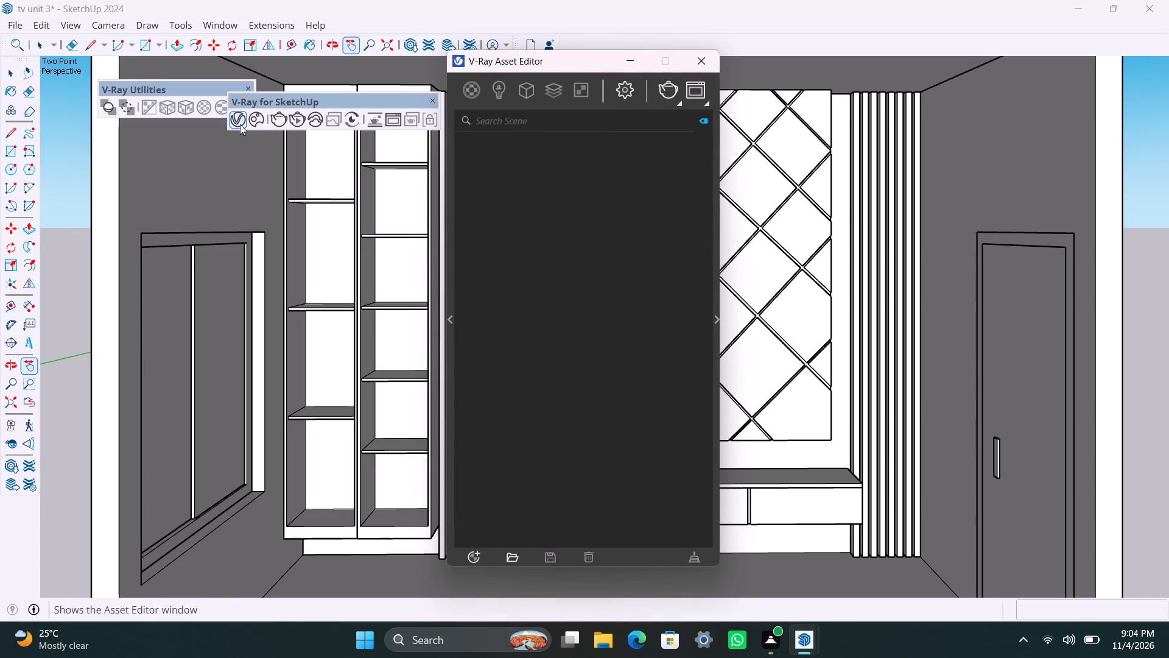
{"action": "scroll", "coordinate": [490, 278], "scroll_direction": "up", "scroll_amount": 2}
{"action": "scroll", "coordinate": [545, 418], "scroll_direction": "up", "scroll_amount": 3}
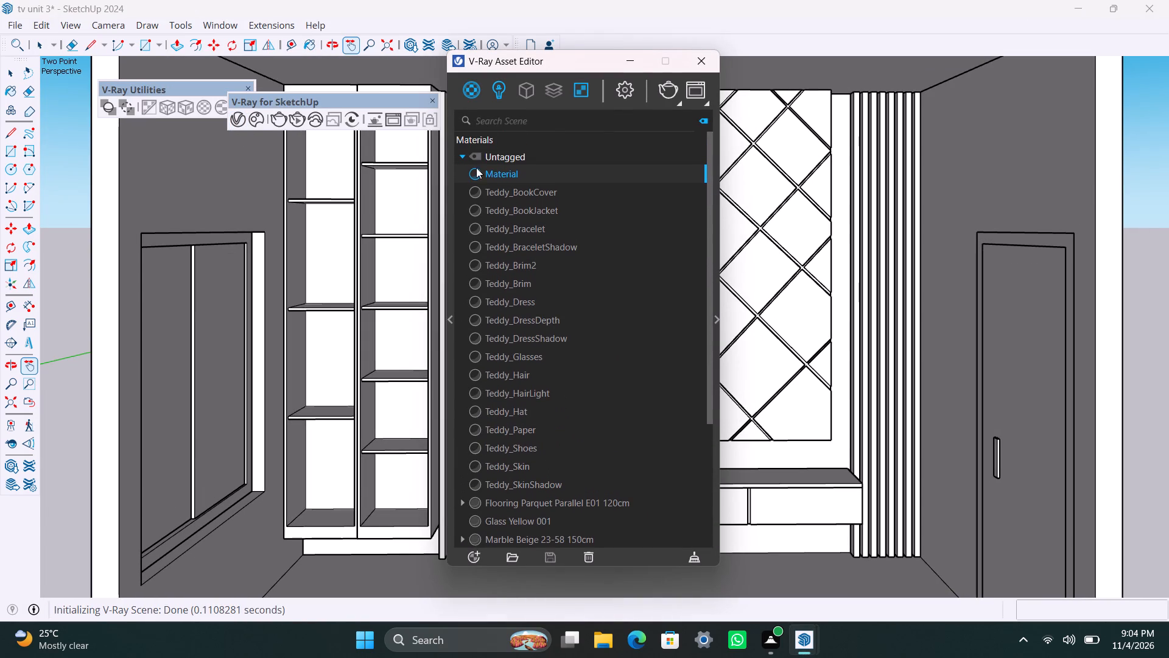
{"action": "left_click", "coordinate": [505, 189]}
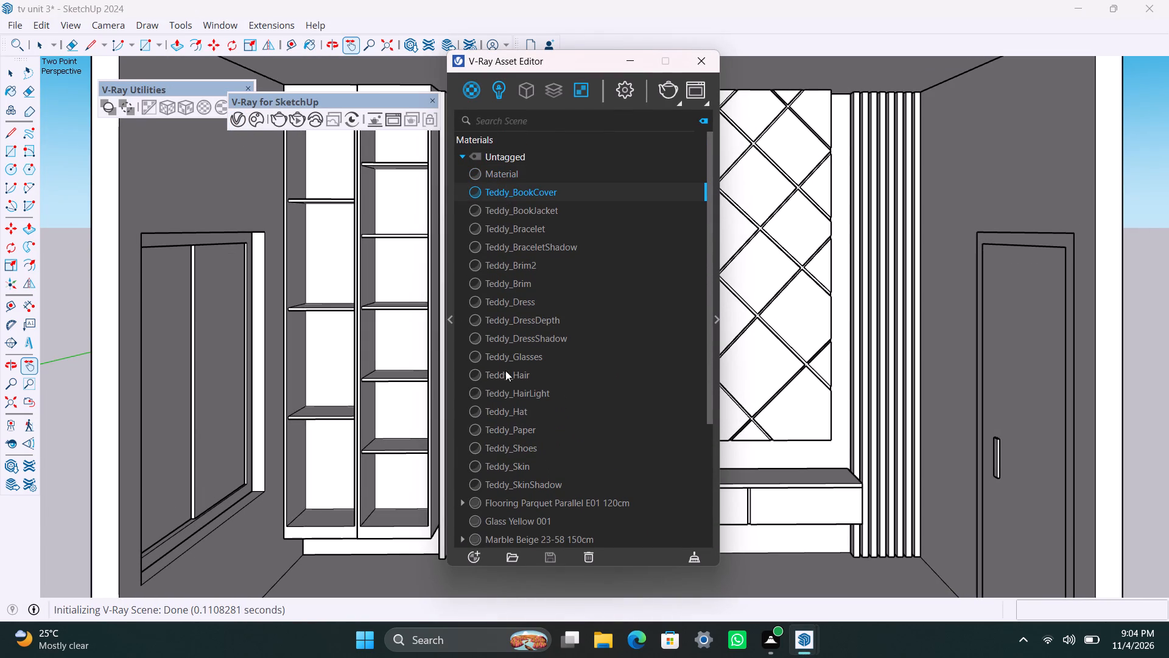
{"action": "scroll", "coordinate": [505, 395], "scroll_direction": "down", "scroll_amount": 4}
{"action": "left_click", "coordinate": [498, 311], "text": "shift"}
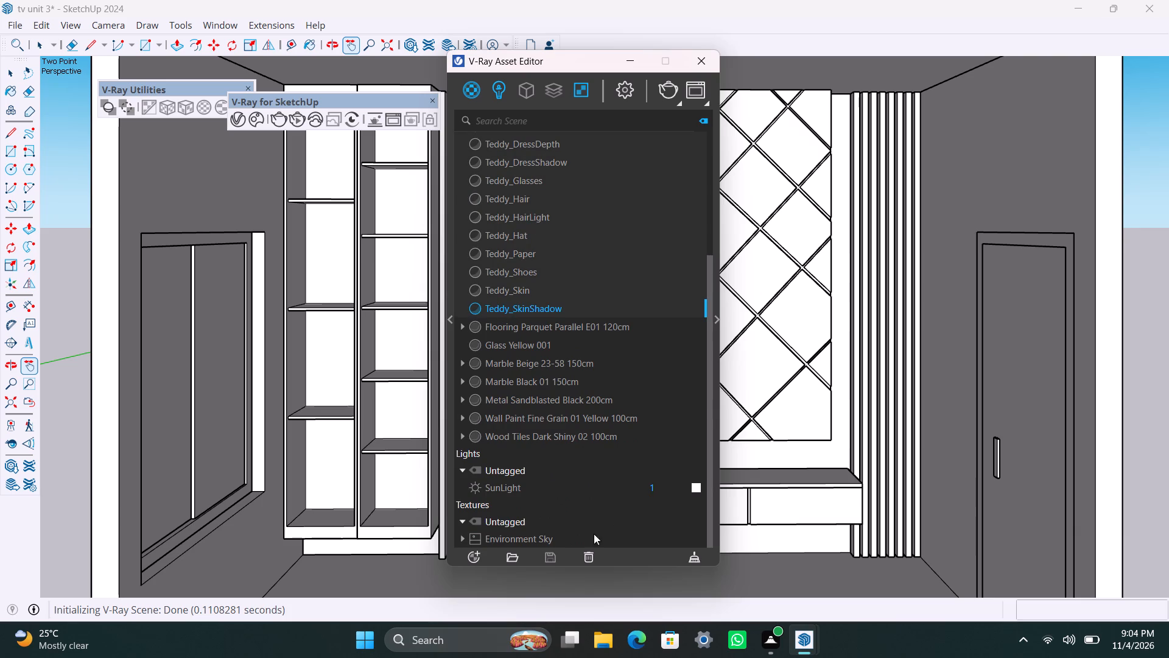
{"action": "left_click", "coordinate": [592, 554]}
{"action": "left_click", "coordinate": [616, 323]}
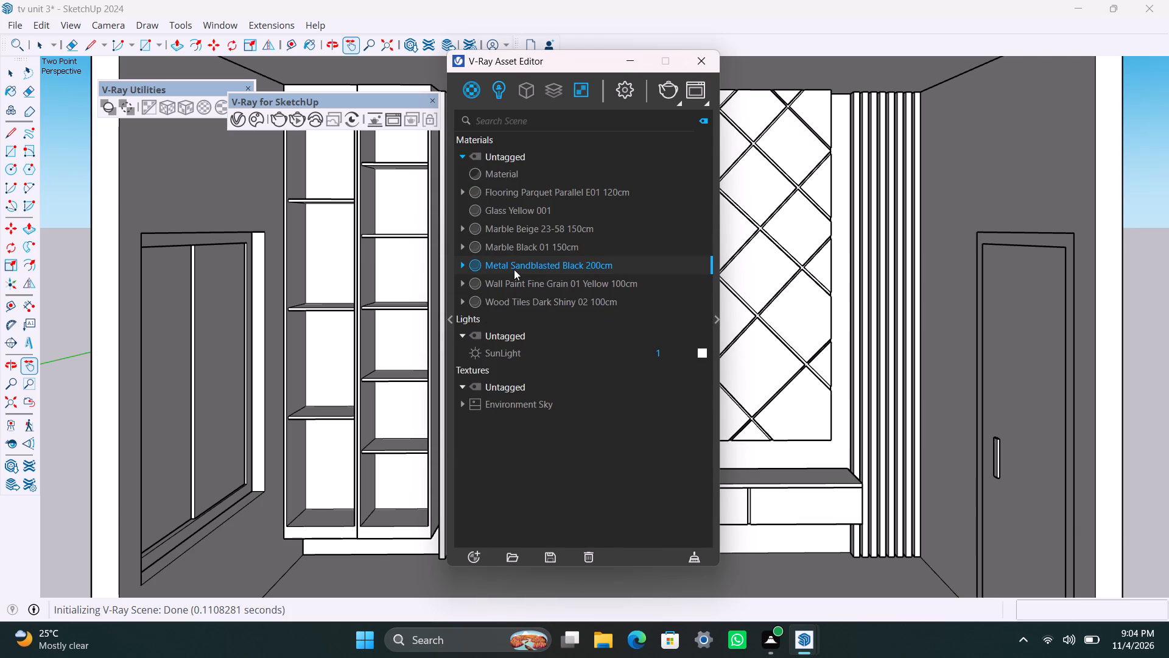
{"action": "scroll", "coordinate": [519, 251], "scroll_direction": "up", "scroll_amount": 2}
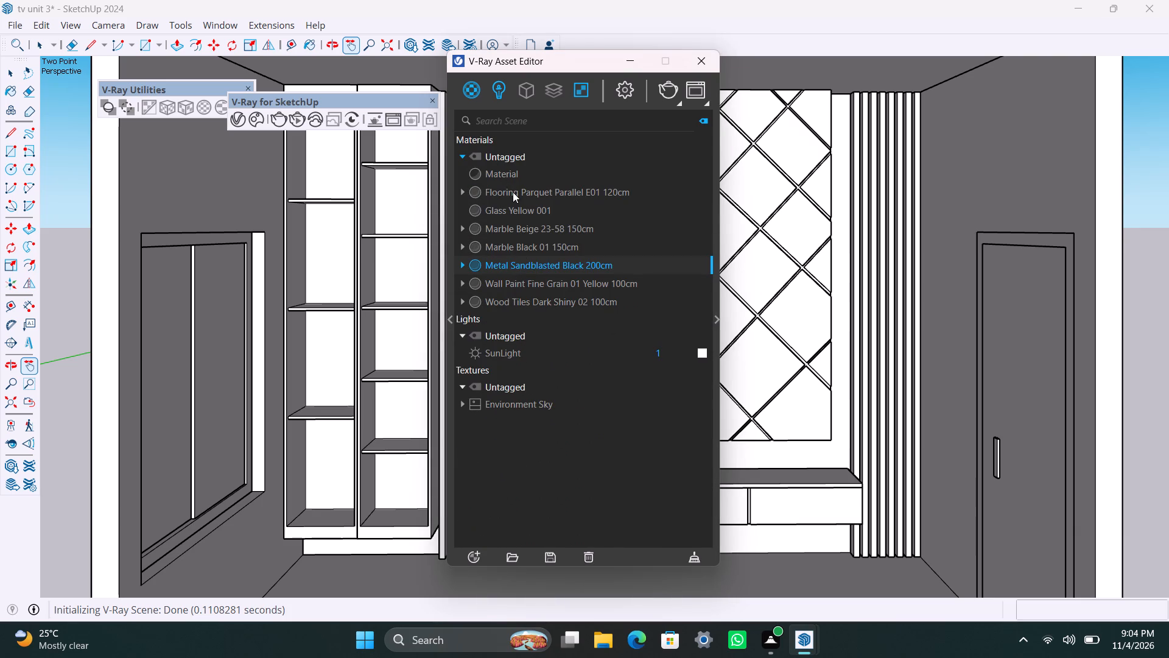
{"action": "left_click", "coordinate": [513, 192]}
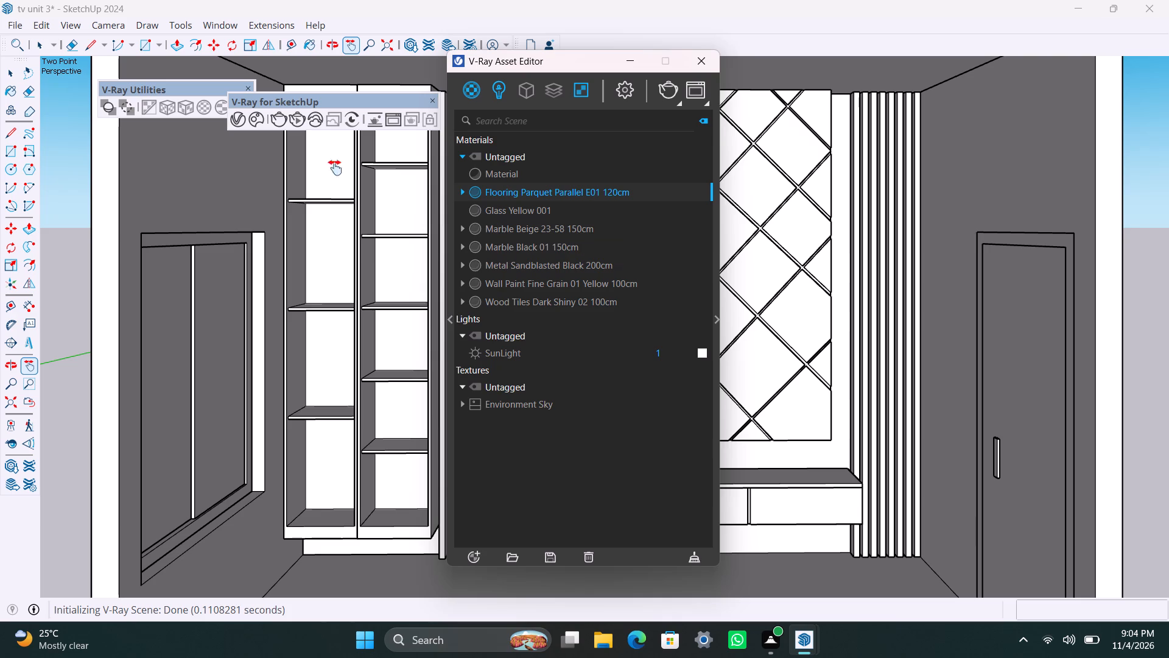
Reopen the Cosmos browser, switch to the Ceramic & porcelain materials and import Porcelain Poised Taupe Matte 001.
{"action": "left_click", "coordinate": [259, 123]}
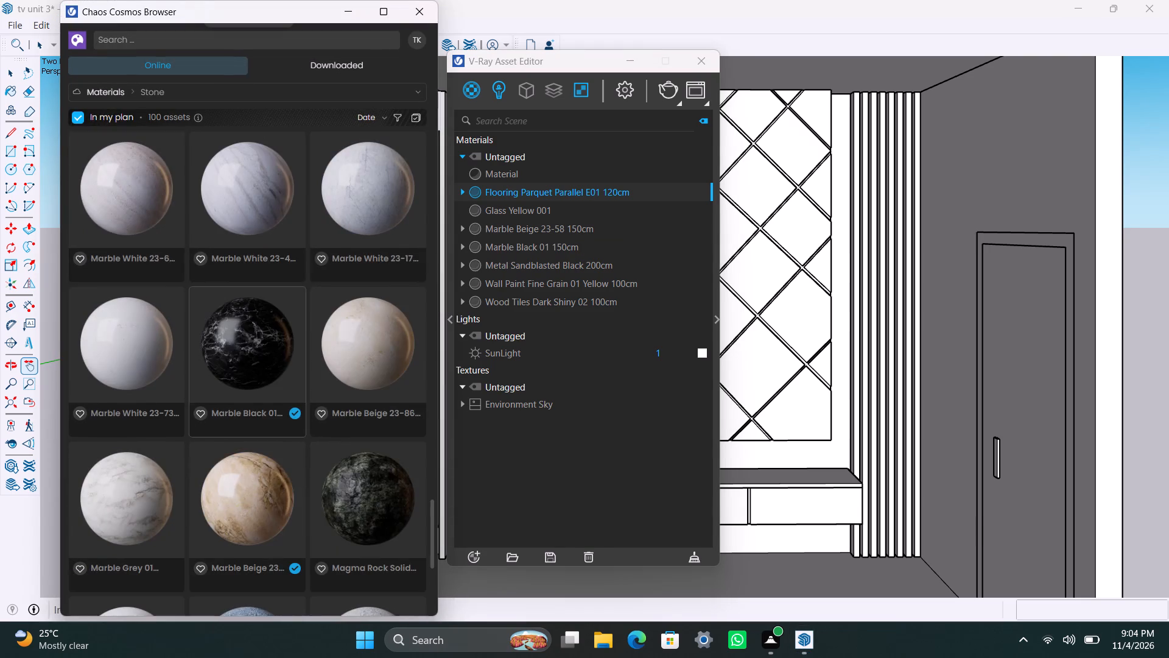
{"action": "scroll", "coordinate": [283, 446], "scroll_direction": "down", "scroll_amount": 4}
{"action": "scroll", "coordinate": [245, 280], "scroll_direction": "up", "scroll_amount": 14}
{"action": "scroll", "coordinate": [200, 153], "scroll_direction": "up", "scroll_amount": 1}
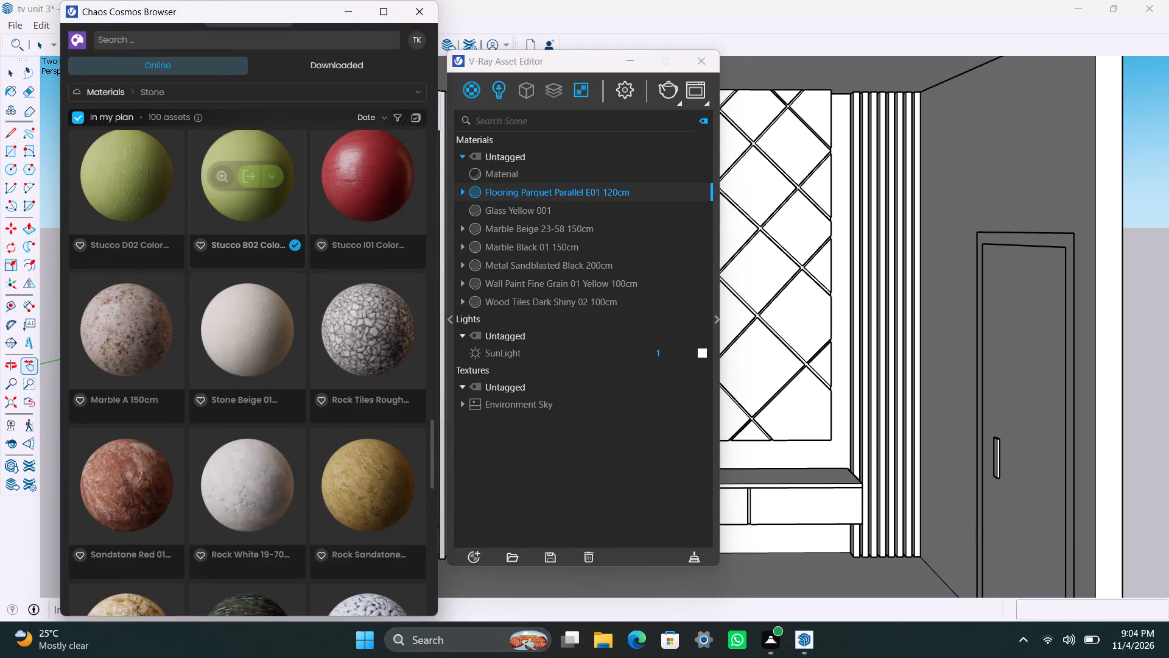
{"action": "scroll", "coordinate": [200, 155], "scroll_direction": "up", "scroll_amount": 4}
{"action": "scroll", "coordinate": [239, 272], "scroll_direction": "up", "scroll_amount": 5}
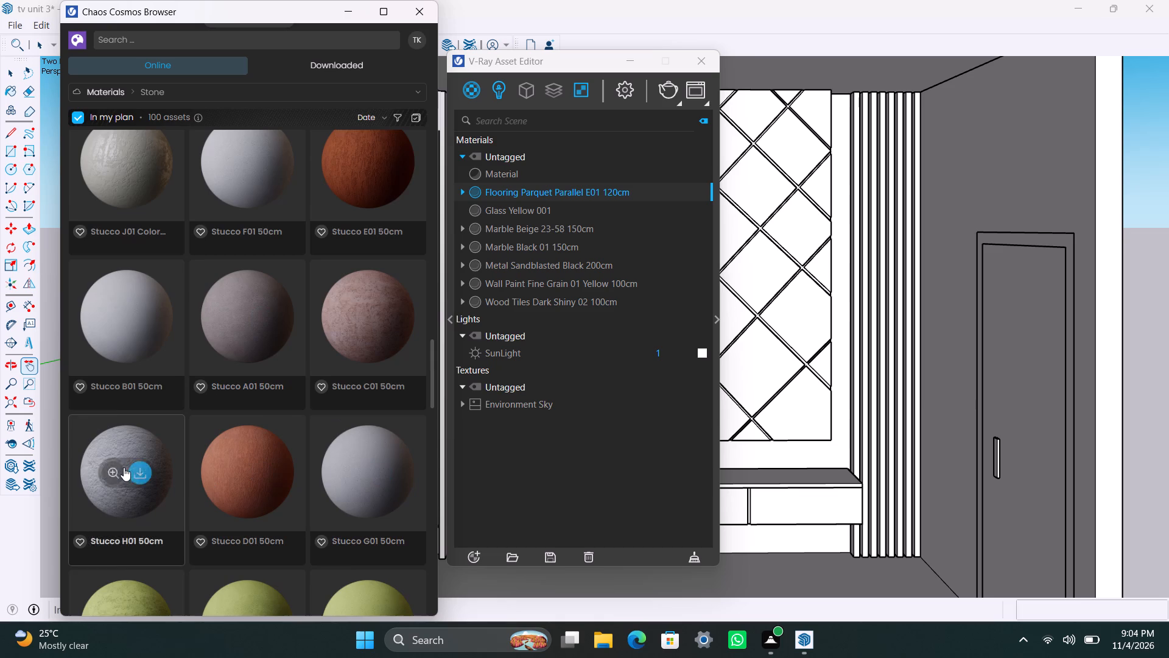
{"action": "scroll", "coordinate": [133, 448], "scroll_direction": "up", "scroll_amount": 3}
{"action": "scroll", "coordinate": [299, 359], "scroll_direction": "up", "scroll_amount": 6}
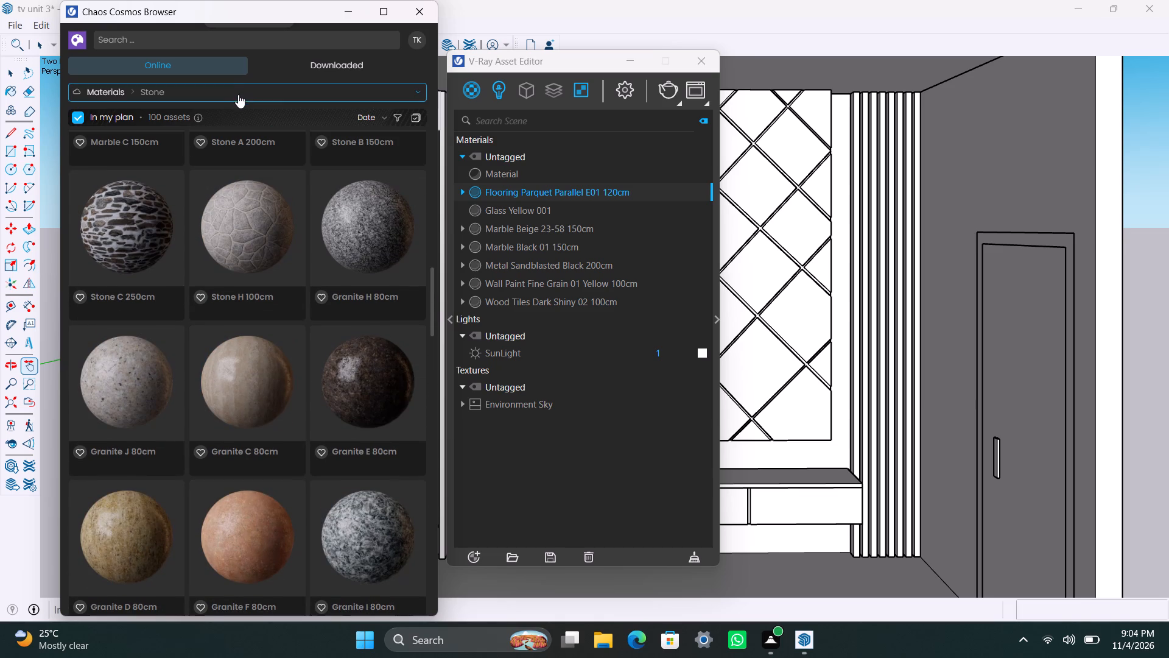
{"action": "left_click", "coordinate": [238, 94]}
{"action": "left_click", "coordinate": [150, 197]}
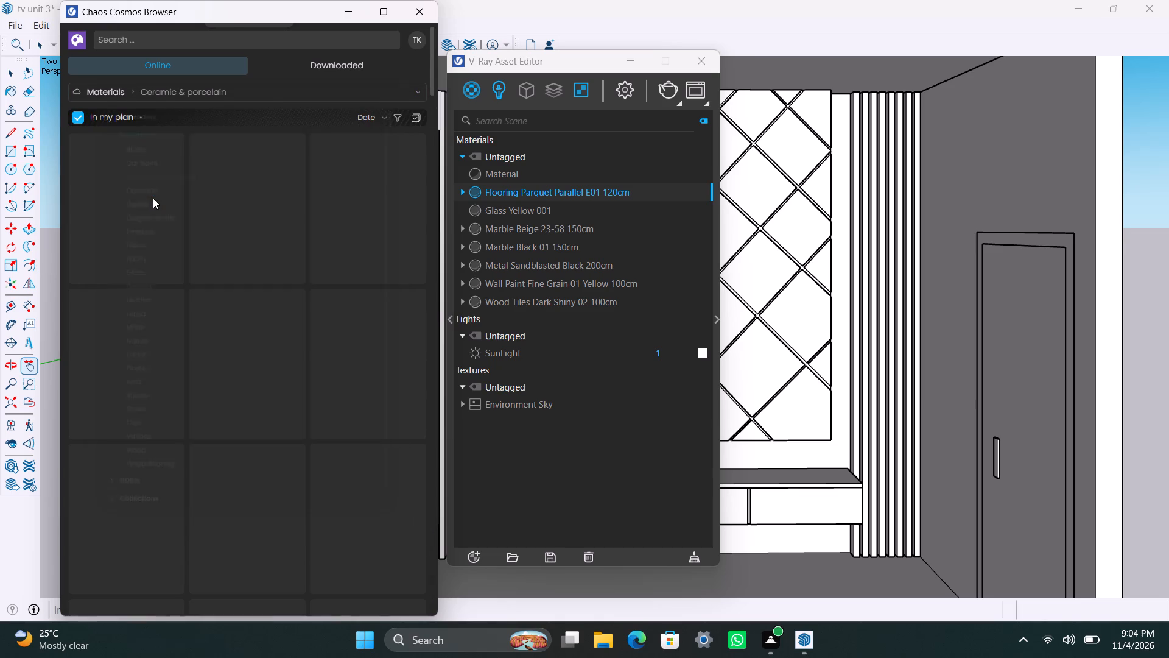
{"action": "scroll", "coordinate": [315, 367], "scroll_direction": "down", "scroll_amount": 4}
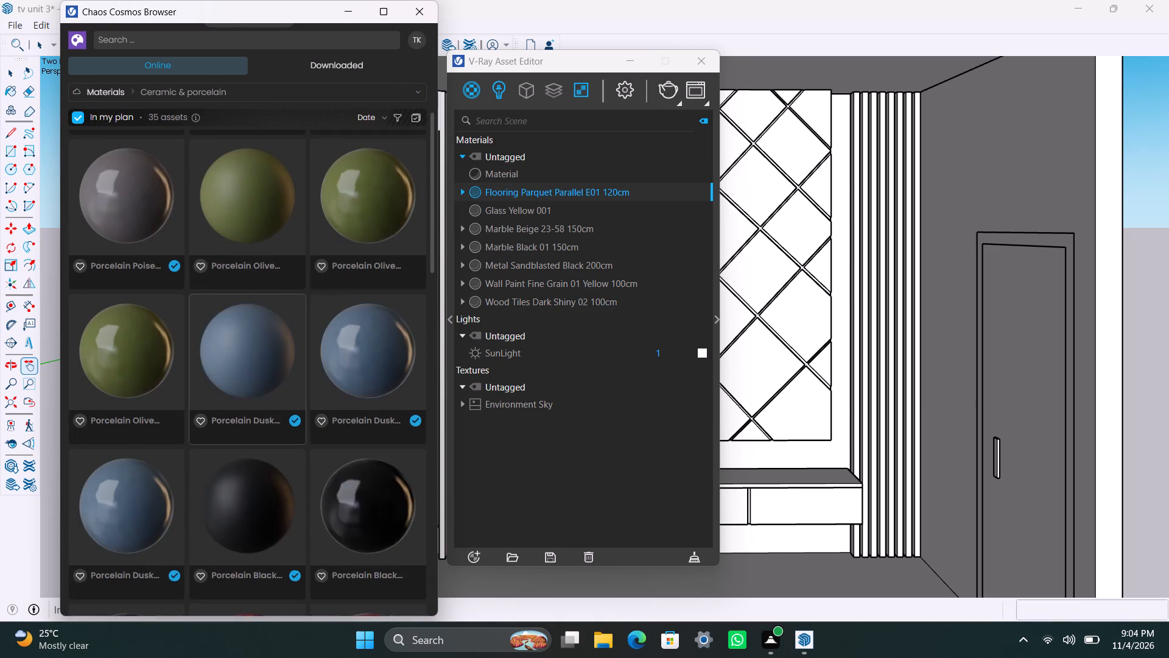
{"action": "scroll", "coordinate": [286, 313], "scroll_direction": "up", "scroll_amount": 3}
{"action": "left_click", "coordinate": [258, 280]}
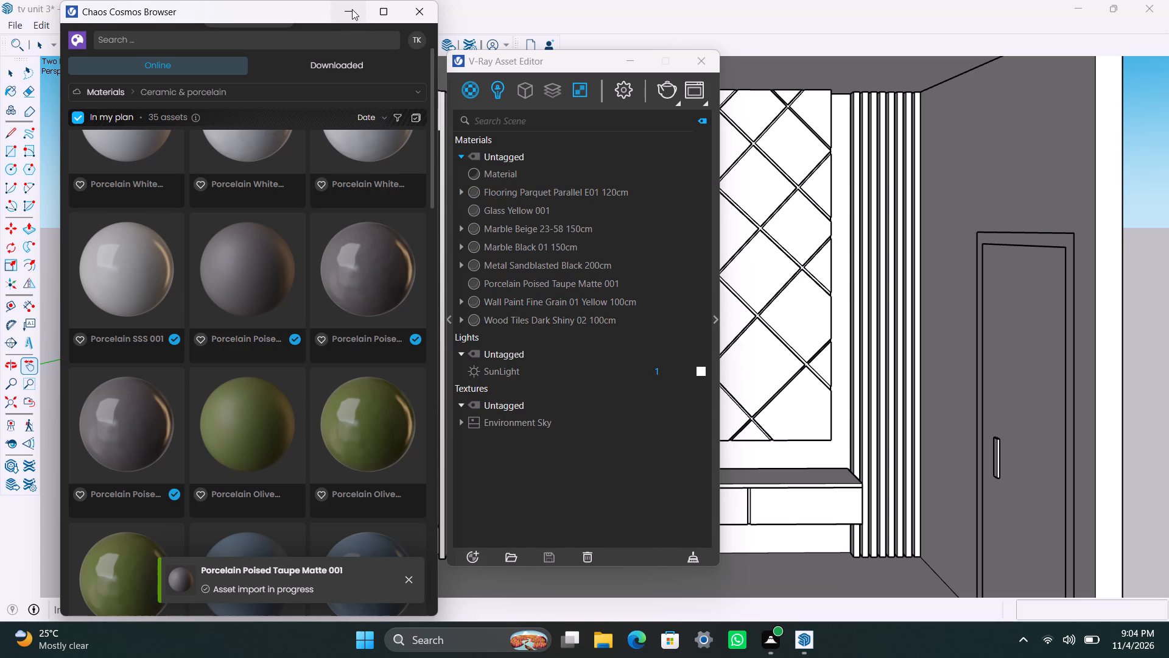
{"action": "left_click", "coordinate": [407, 3]}
Apply the Porcelain Poised Taupe Matte 001 material to the whole two-column shelf unit.
{"action": "left_click", "coordinate": [509, 279]}
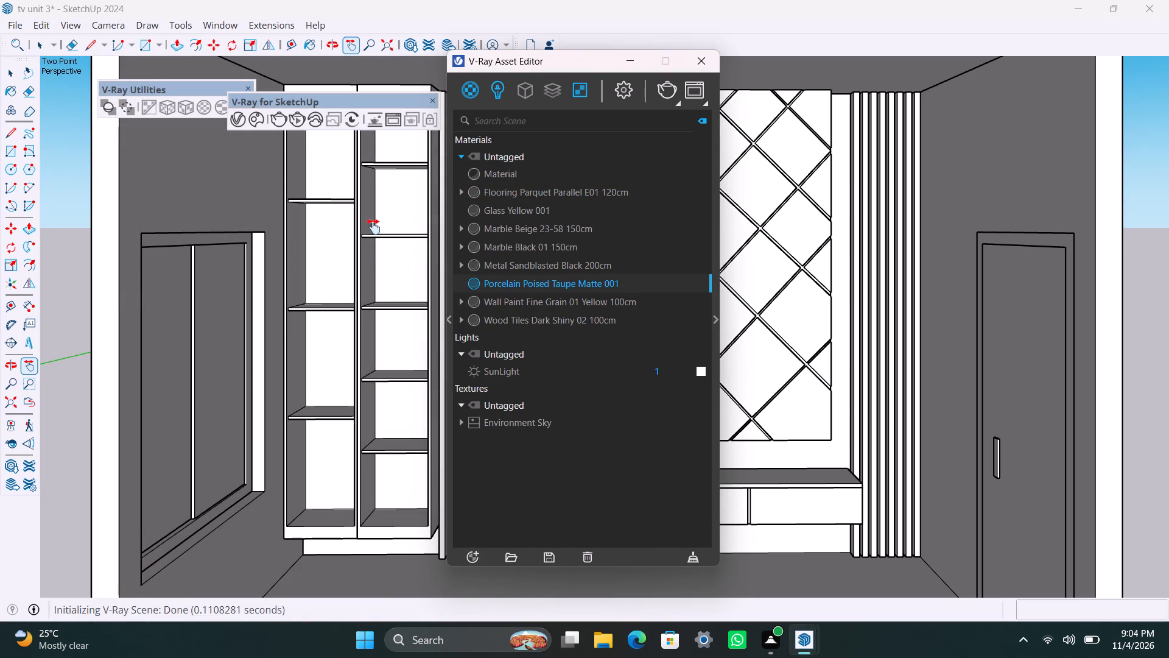
{"action": "left_click", "coordinate": [340, 164]}
{"action": "double_click", "coordinate": [340, 166]}
{"action": "scroll", "coordinate": [413, 382], "scroll_direction": "down", "scroll_amount": 5}
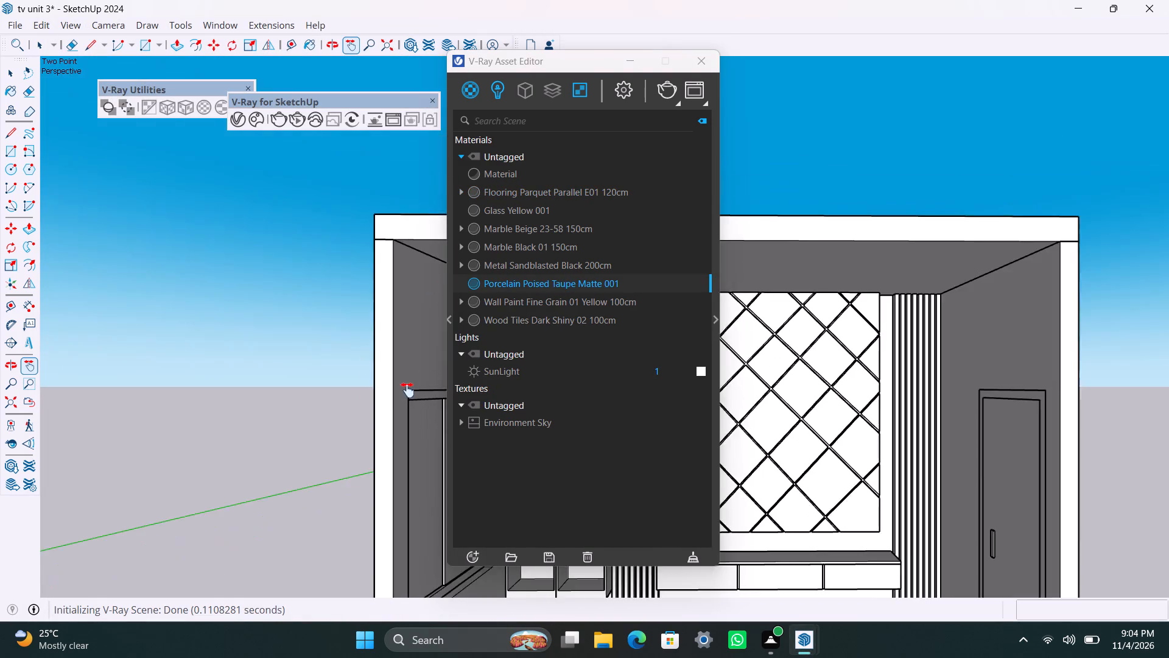
{"action": "middle_click_drag", "start_coordinate": [407, 390], "coordinate": [107, 326], "text": "shift"}
{"action": "scroll", "coordinate": [227, 334], "scroll_direction": "up", "scroll_amount": 9}
{"action": "double_click", "coordinate": [220, 239]}
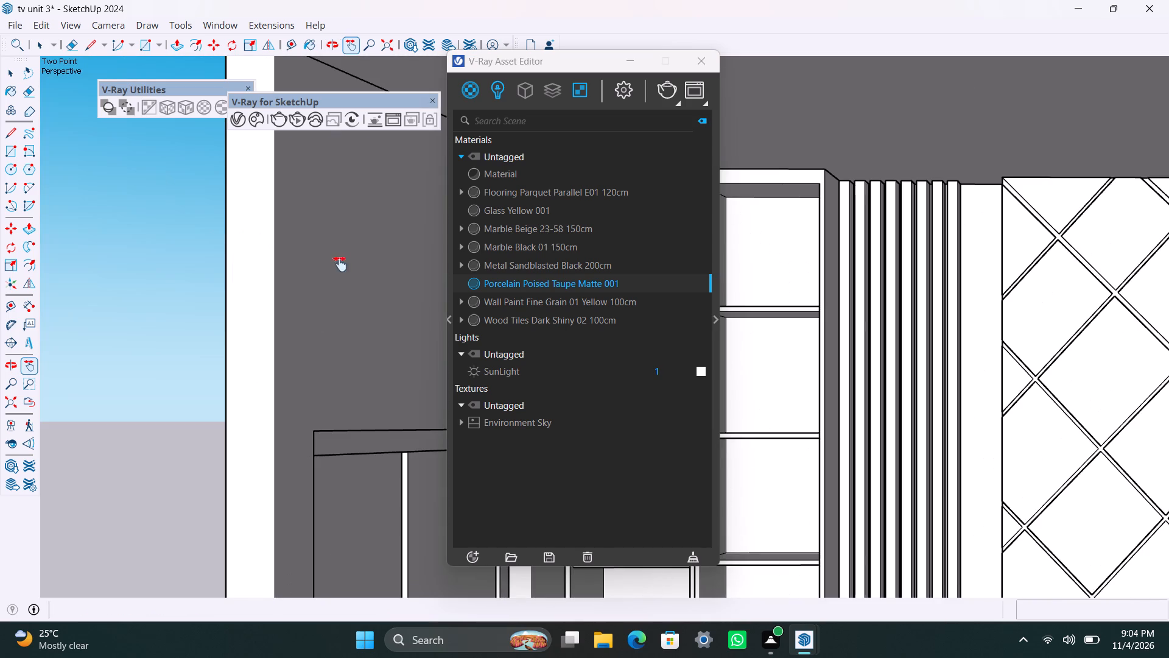
{"action": "scroll", "coordinate": [359, 360], "scroll_direction": "down", "scroll_amount": 4}
{"action": "middle_click_drag", "start_coordinate": [355, 387], "coordinate": [166, 383], "text": "shift"}
{"action": "key", "text": "space"}
{"action": "left_click", "coordinate": [343, 320]}
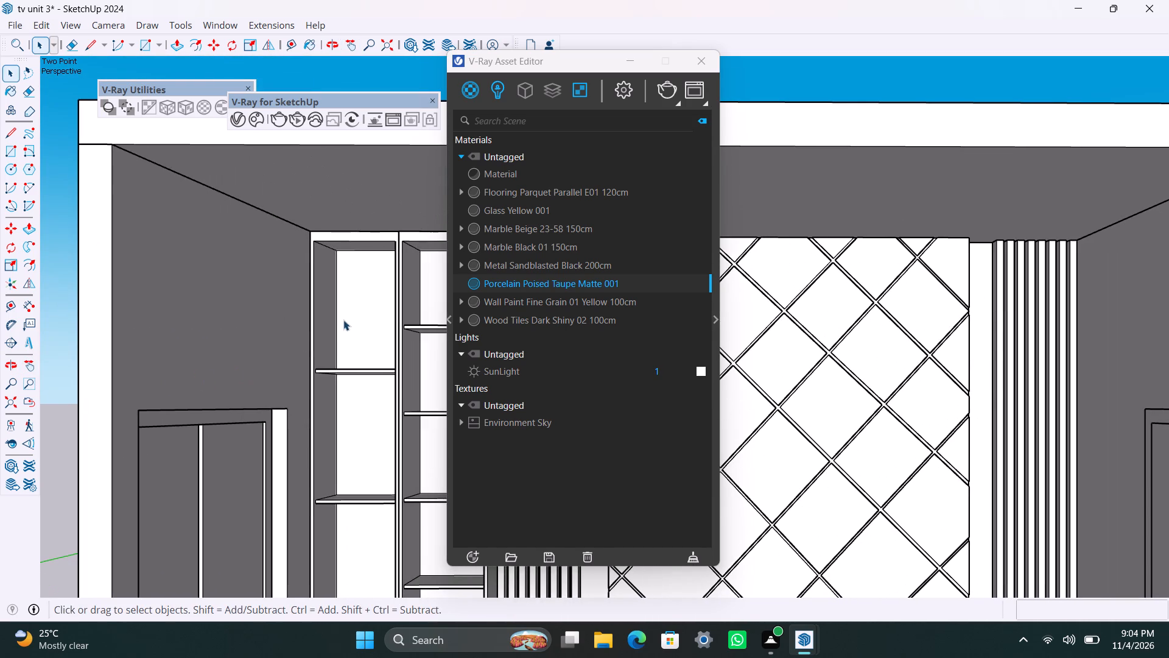
{"action": "triple_click", "coordinate": [365, 315]}
{"action": "left_click", "coordinate": [367, 313]}
{"action": "scroll", "coordinate": [372, 316], "scroll_direction": "up", "scroll_amount": 3}
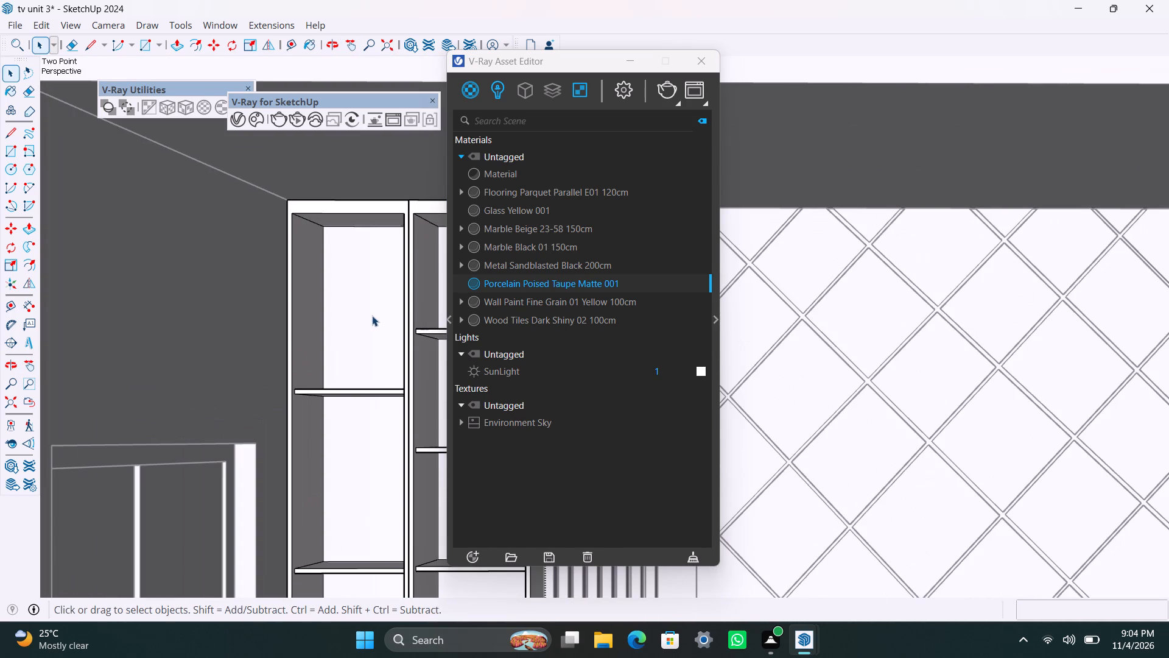
{"action": "left_click", "coordinate": [372, 316]}
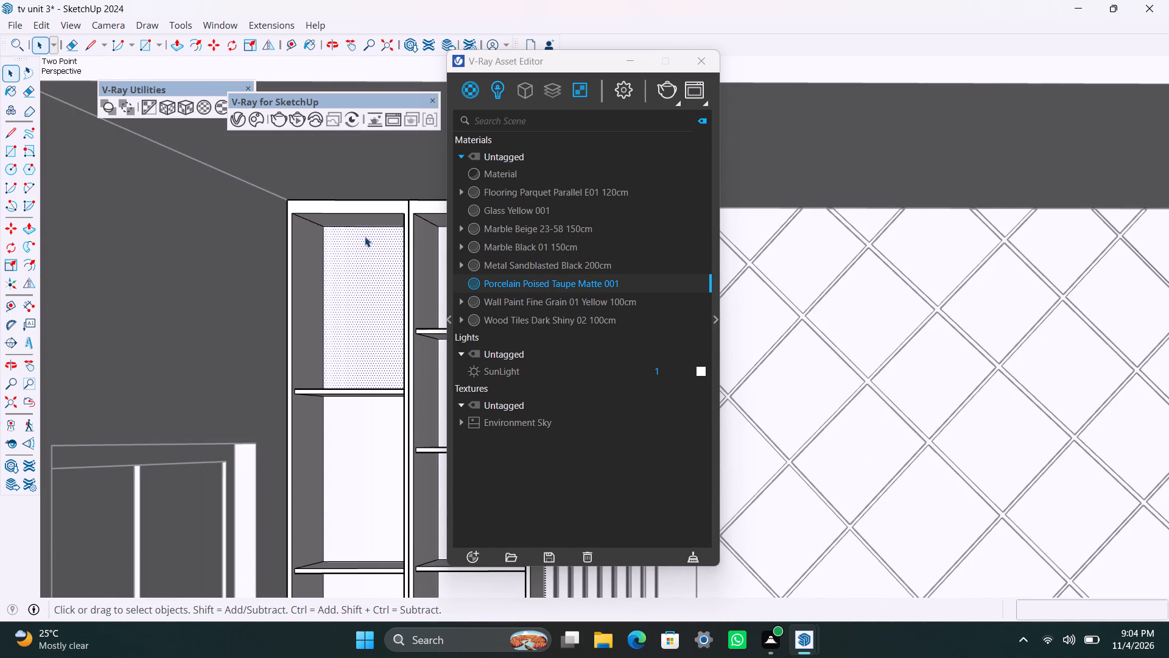
{"action": "scroll", "coordinate": [360, 355], "scroll_direction": "down", "scroll_amount": 7}
{"action": "scroll", "coordinate": [353, 343], "scroll_direction": "up", "scroll_amount": 3}
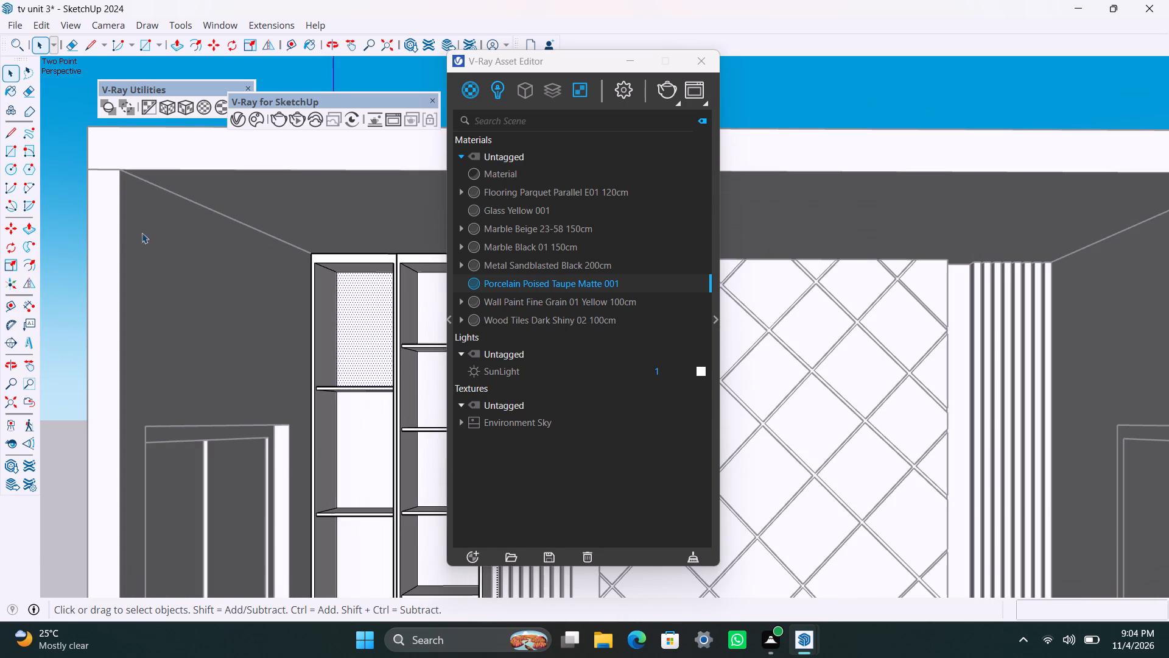
{"action": "left_click", "coordinate": [64, 214]}
{"action": "left_click", "coordinate": [334, 255]}
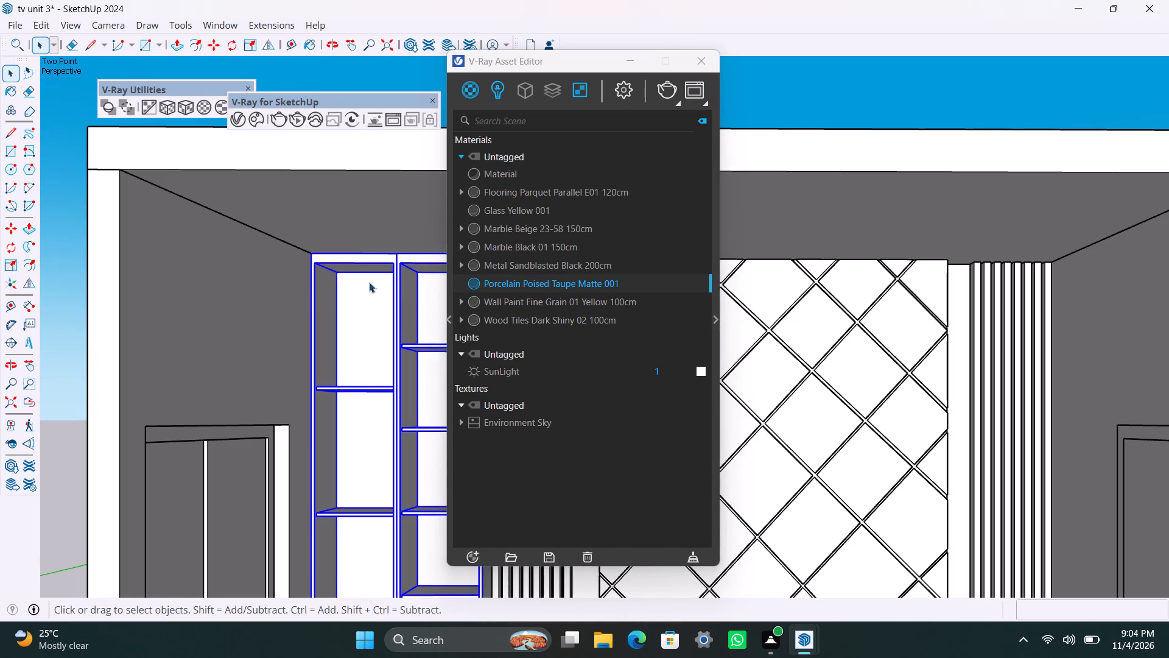
{"action": "right_click", "coordinate": [542, 285]}
{"action": "left_click", "coordinate": [590, 314]}
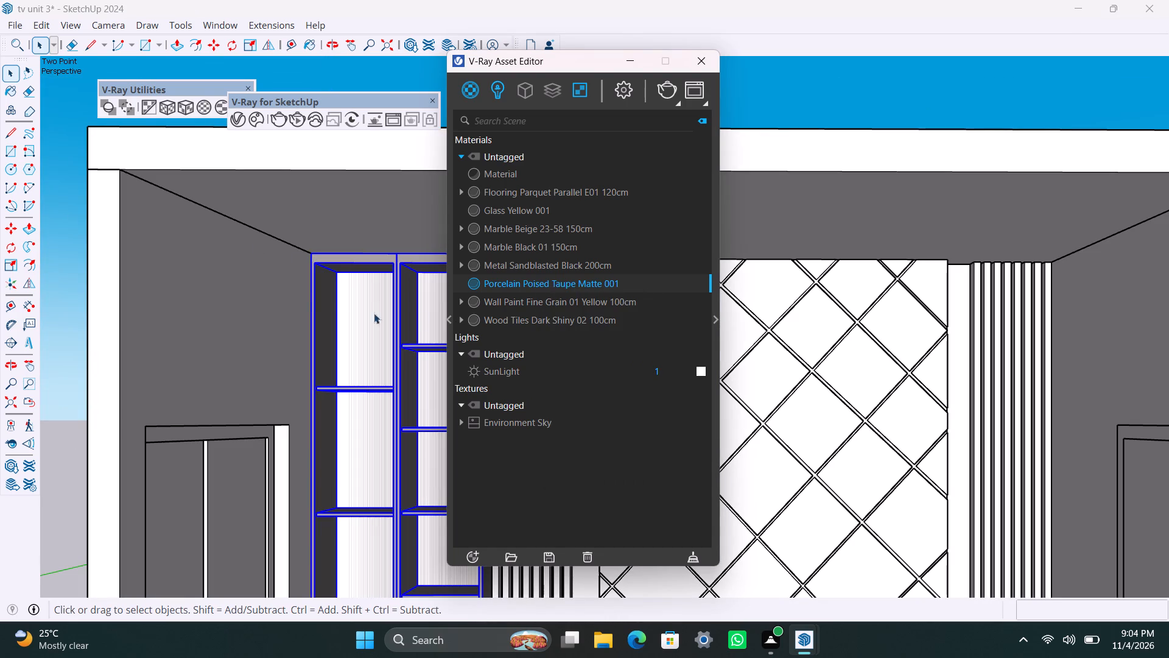
{"action": "left_click", "coordinate": [544, 305]}
{"action": "right_click", "coordinate": [542, 306]}
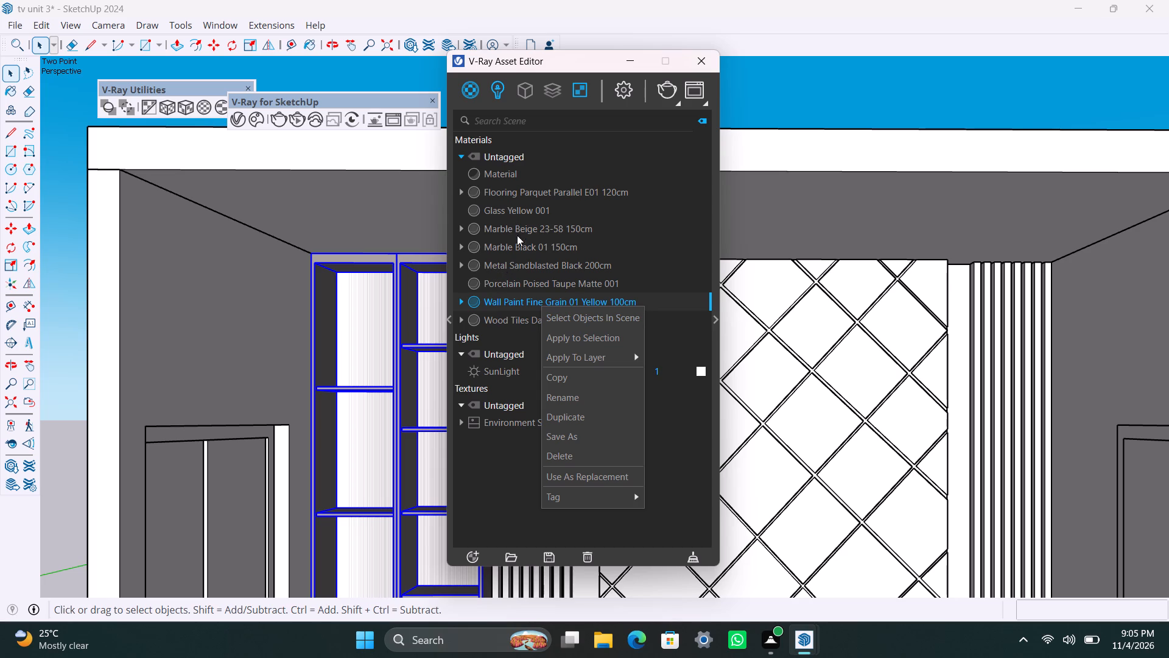
{"action": "left_click", "coordinate": [508, 288]}
{"action": "right_click", "coordinate": [509, 288]}
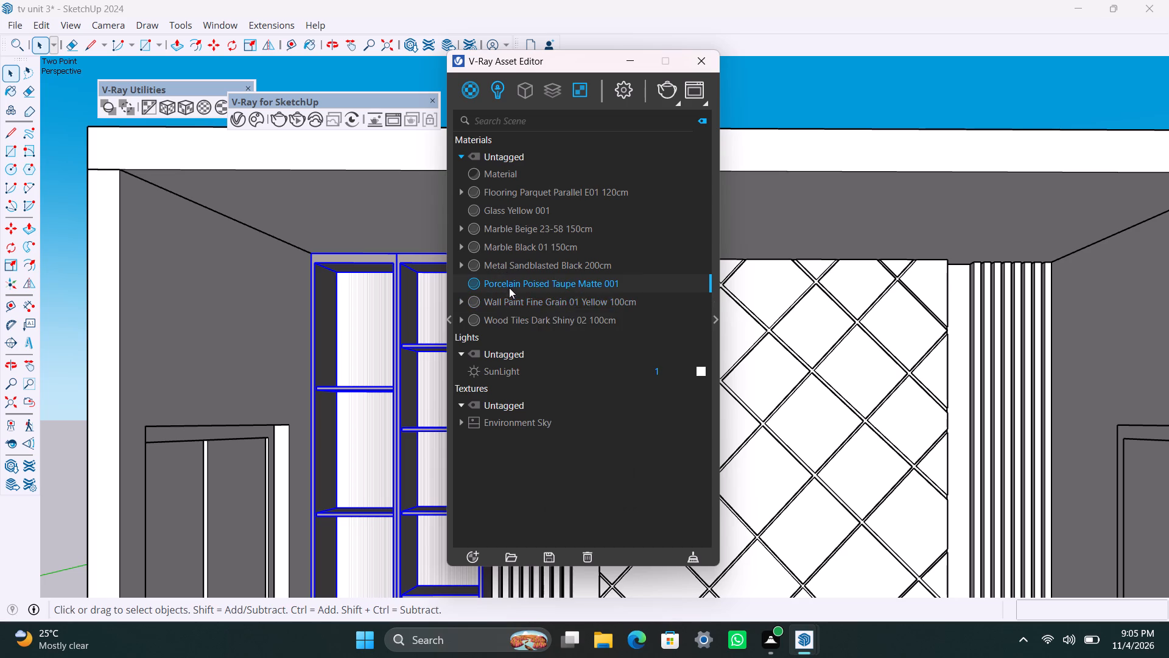
{"action": "left_click", "coordinate": [559, 317]}
Give the shelf unit a cubic texture projection scaled to match its bounding box.
{"action": "left_click", "coordinate": [189, 106]}
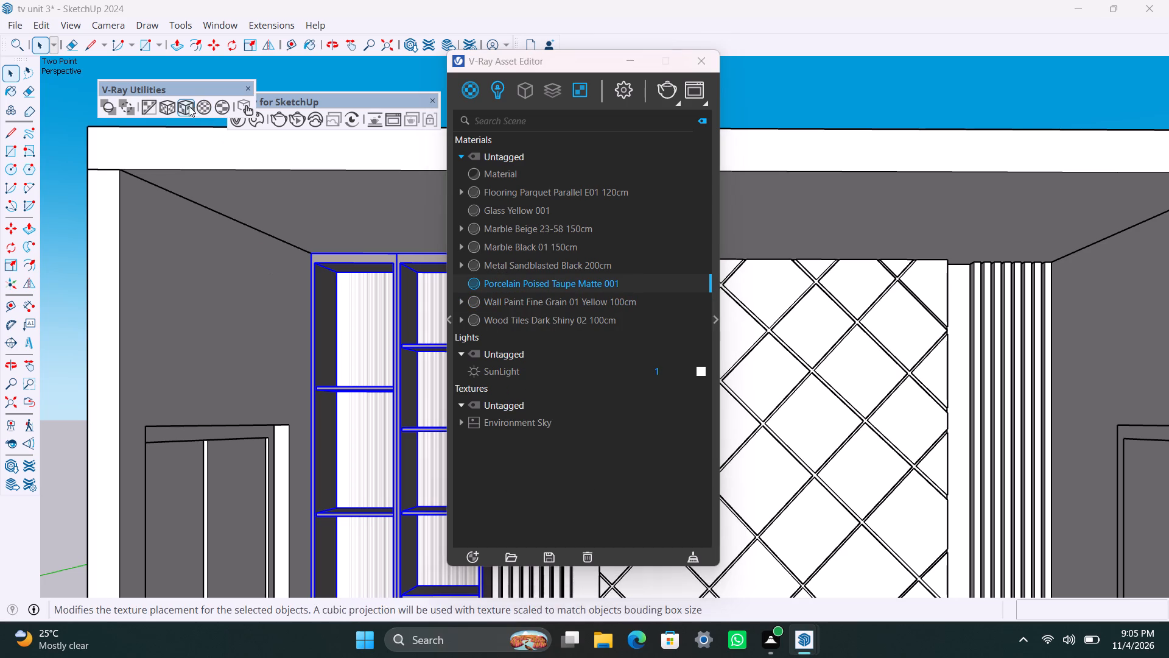
{"action": "left_click", "coordinate": [68, 235]}
Open the shelf unit for editing and Push/Pull the back face of the left column's third compartment from the top by 1 inch.
{"action": "scroll", "coordinate": [284, 366], "scroll_direction": "up", "scroll_amount": 3}
{"action": "scroll", "coordinate": [354, 395], "scroll_direction": "up", "scroll_amount": 2}
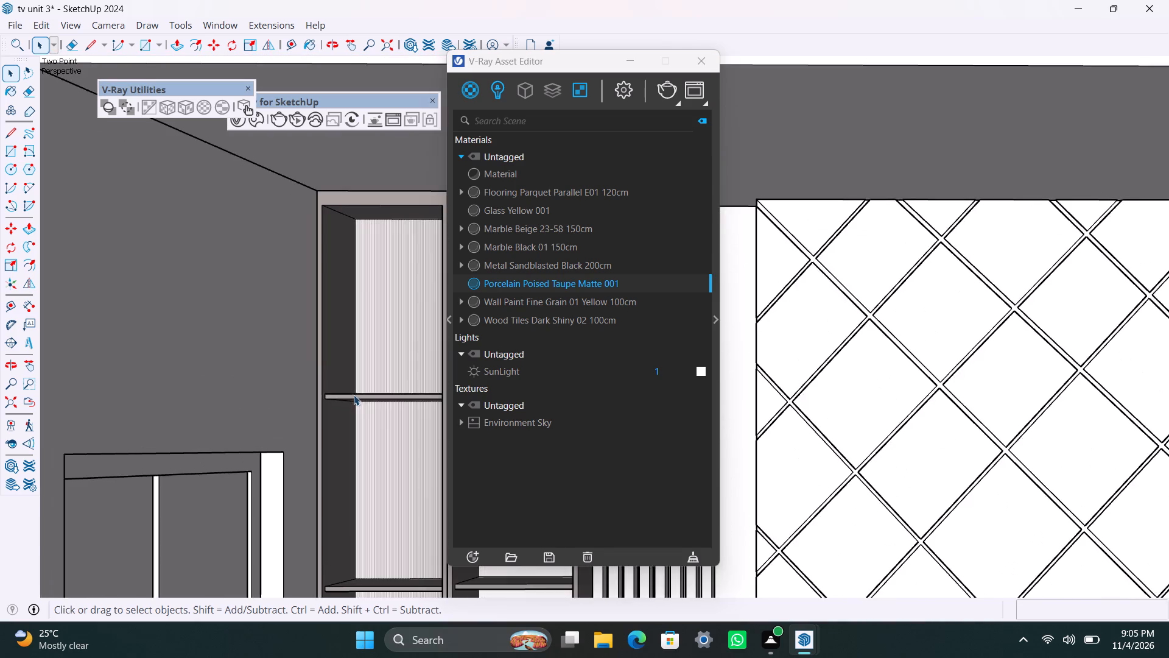
{"action": "scroll", "coordinate": [354, 395], "scroll_direction": "up", "scroll_amount": 2}
{"action": "scroll", "coordinate": [356, 400], "scroll_direction": "down", "scroll_amount": 9}
{"action": "middle_click_drag", "start_coordinate": [373, 362], "coordinate": [385, 367]}
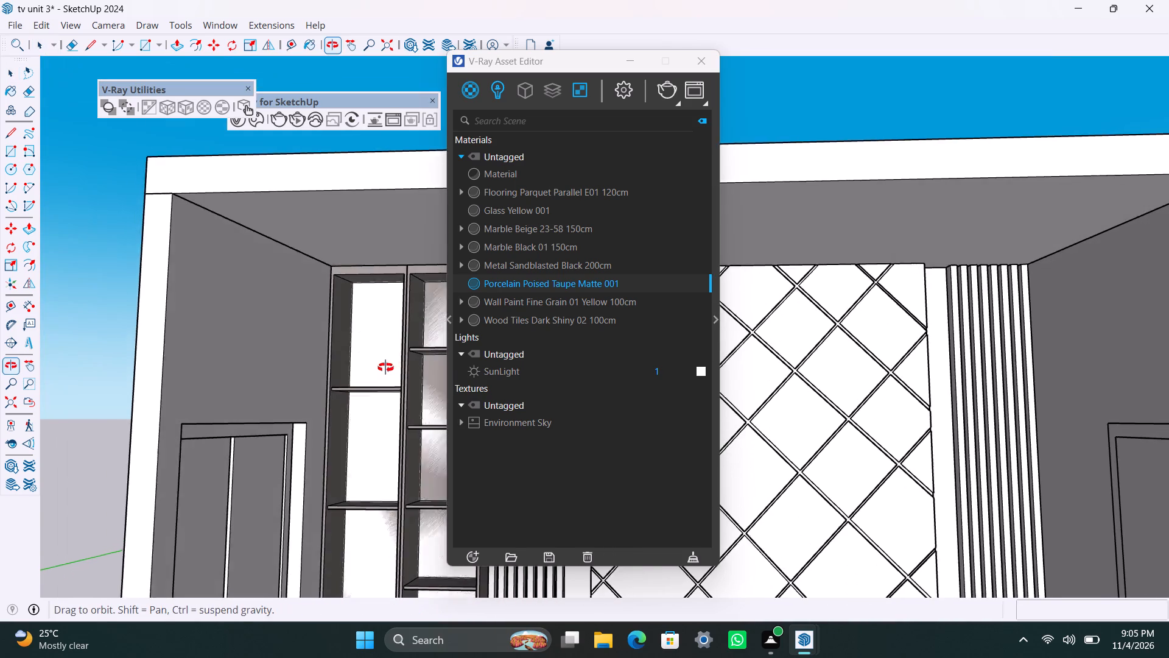
{"action": "middle_click_drag", "start_coordinate": [385, 367], "coordinate": [392, 370]}
{"action": "scroll", "coordinate": [392, 372], "scroll_direction": "down", "scroll_amount": 5}
{"action": "middle_click_drag", "start_coordinate": [398, 392], "coordinate": [410, 525]}
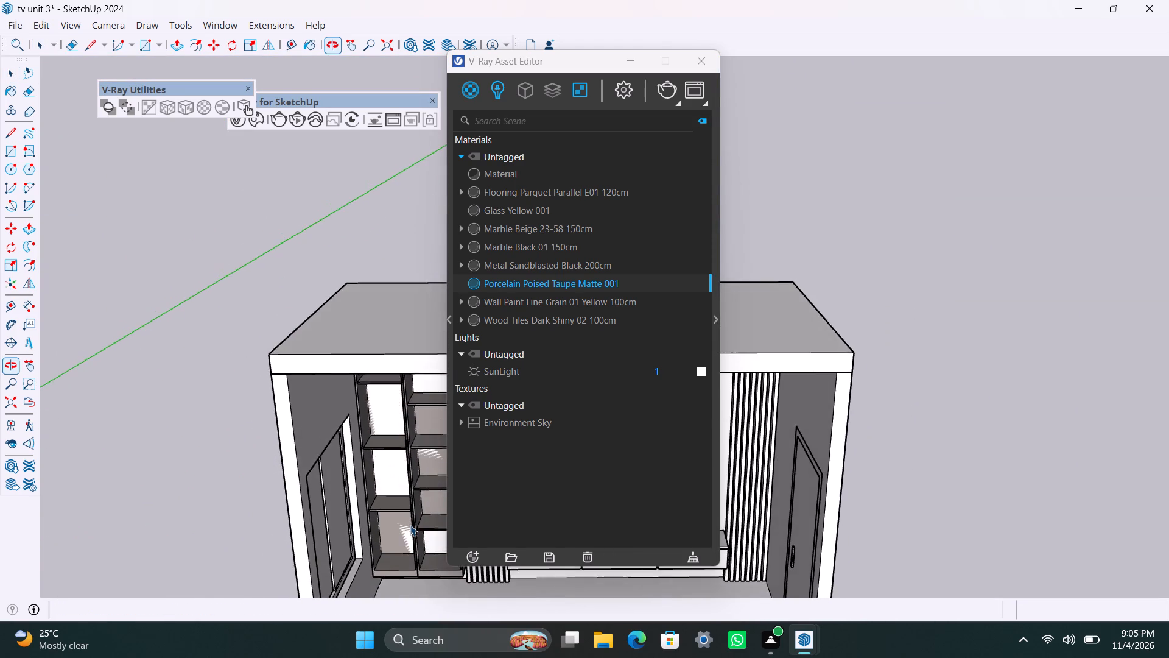
{"action": "scroll", "coordinate": [412, 525], "scroll_direction": "up", "scroll_amount": 8}
{"action": "left_click", "coordinate": [375, 539]}
{"action": "triple_click", "coordinate": [375, 539]}
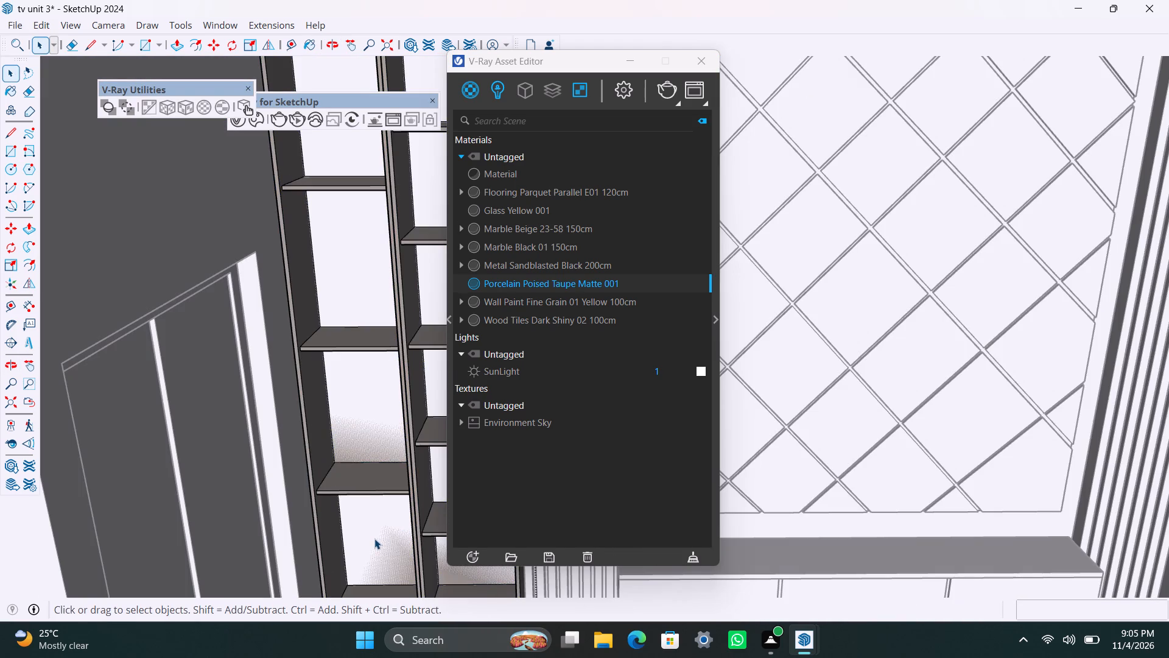
{"action": "left_click", "coordinate": [375, 537]}
{"action": "left_click", "coordinate": [358, 426]}
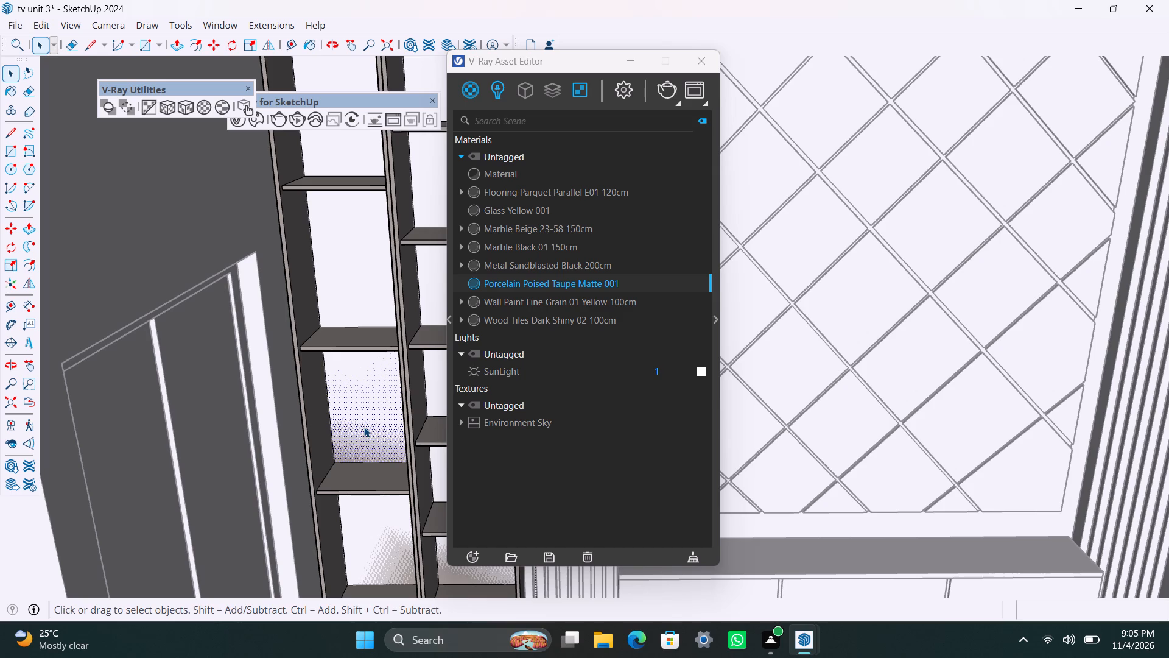
{"action": "key", "text": "p"}
{"action": "left_click", "coordinate": [365, 426]}
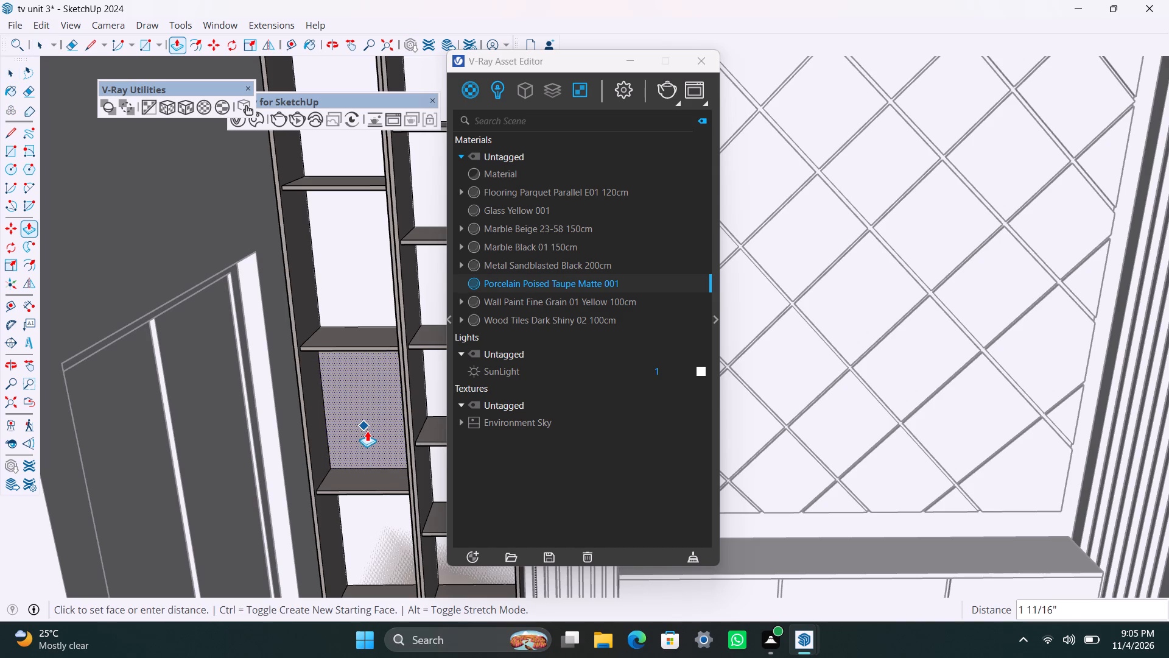
{"action": "type", "text": "1\""}
{"action": "key", "text": "Return"}
{"action": "key", "text": "space"}
Repeat the 1-inch Push/Pull on the back faces of the left column's bottom, second and top compartments.
{"action": "left_click", "coordinate": [376, 543]}
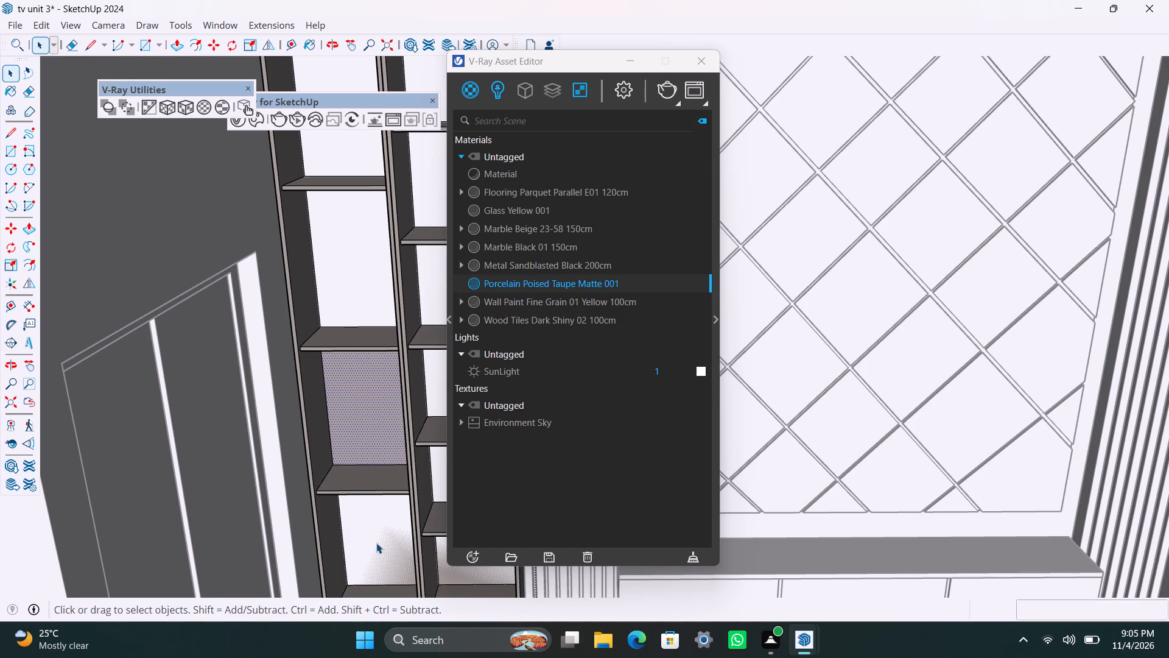
{"action": "left_click", "coordinate": [376, 543]}
{"action": "key", "text": "p"}
{"action": "double_click", "coordinate": [376, 543]}
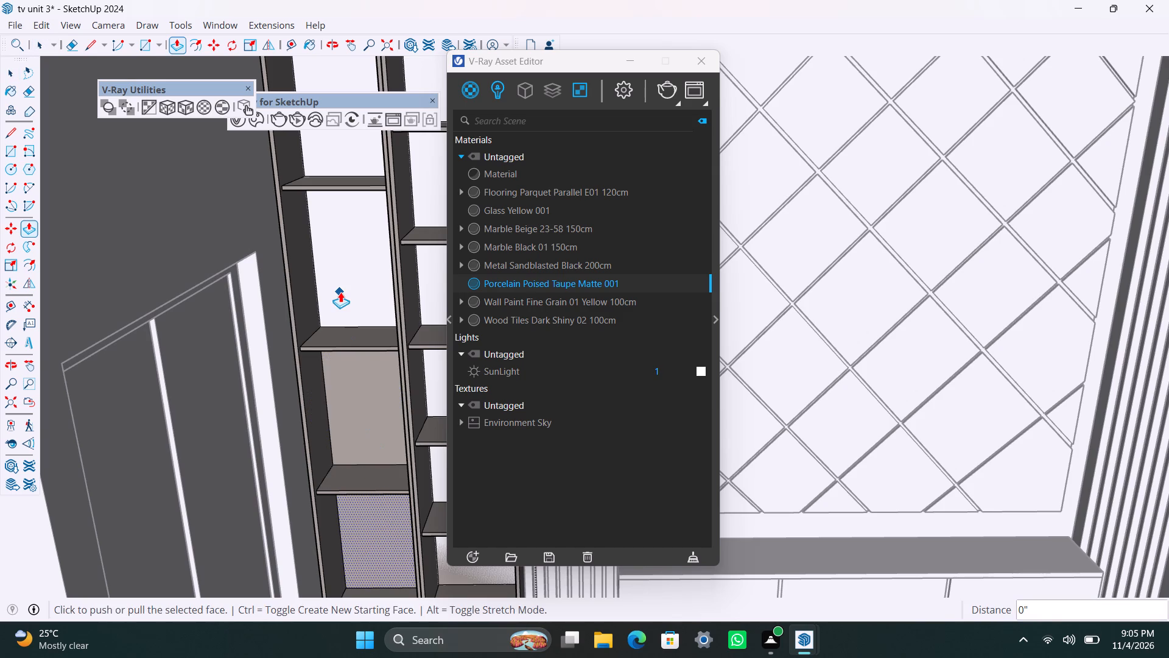
{"action": "double_click", "coordinate": [340, 291]}
{"action": "key", "text": "ctrl+z"}
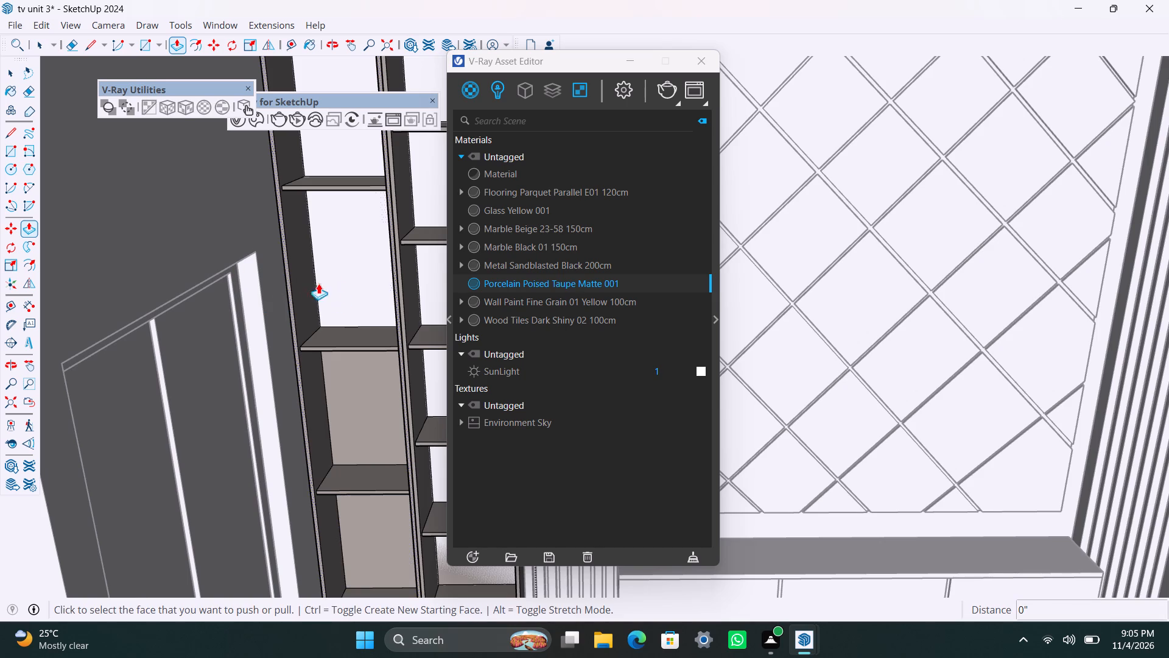
{"action": "key", "text": "space"}
{"action": "left_click", "coordinate": [366, 265]}
{"action": "key", "text": "p"}
{"action": "double_click", "coordinate": [366, 265]}
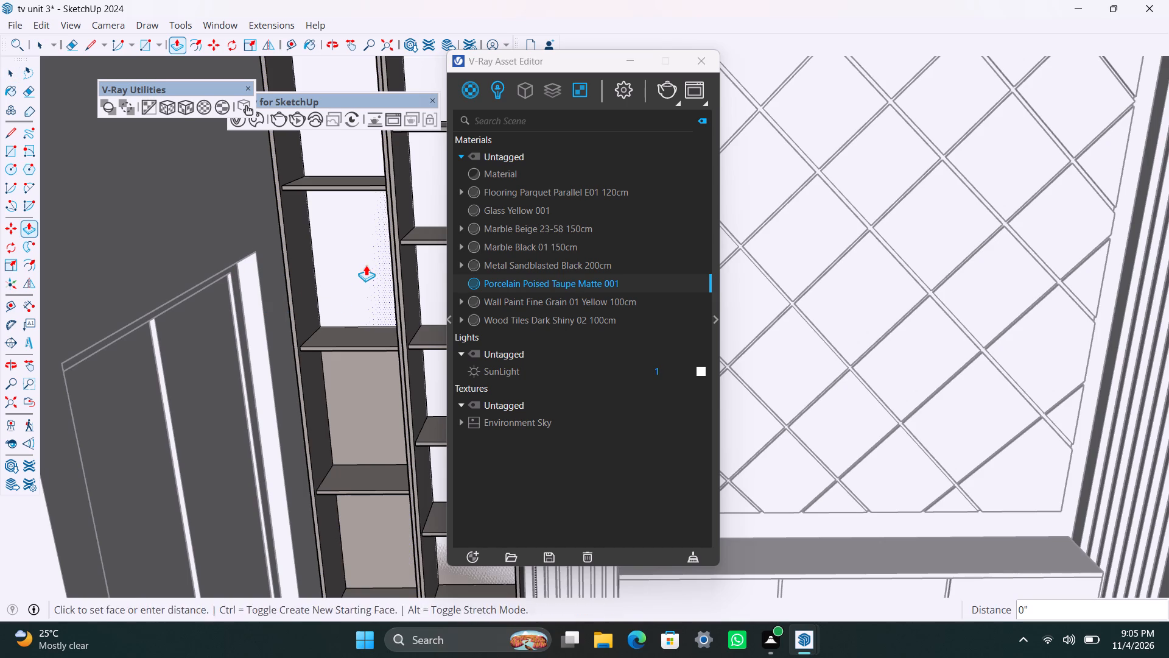
{"action": "key", "text": "space"}
{"action": "left_click", "coordinate": [315, 140]}
{"action": "key", "text": "p"}
{"action": "double_click", "coordinate": [321, 150]}
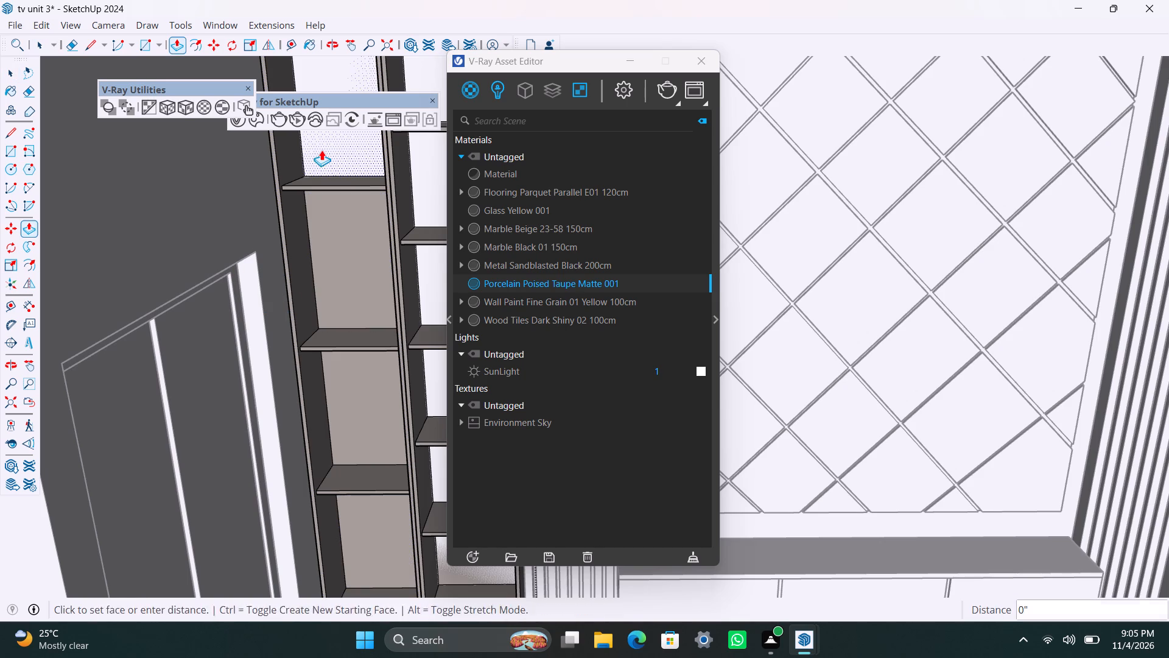
{"action": "key", "text": "space"}
Repeat the 1-inch Push/Pull on the back faces of the right column's three lower compartments.
{"action": "scroll", "coordinate": [299, 400], "scroll_direction": "down", "scroll_amount": 5}
{"action": "middle_click_drag", "start_coordinate": [328, 341], "coordinate": [303, 345], "text": "shift"}
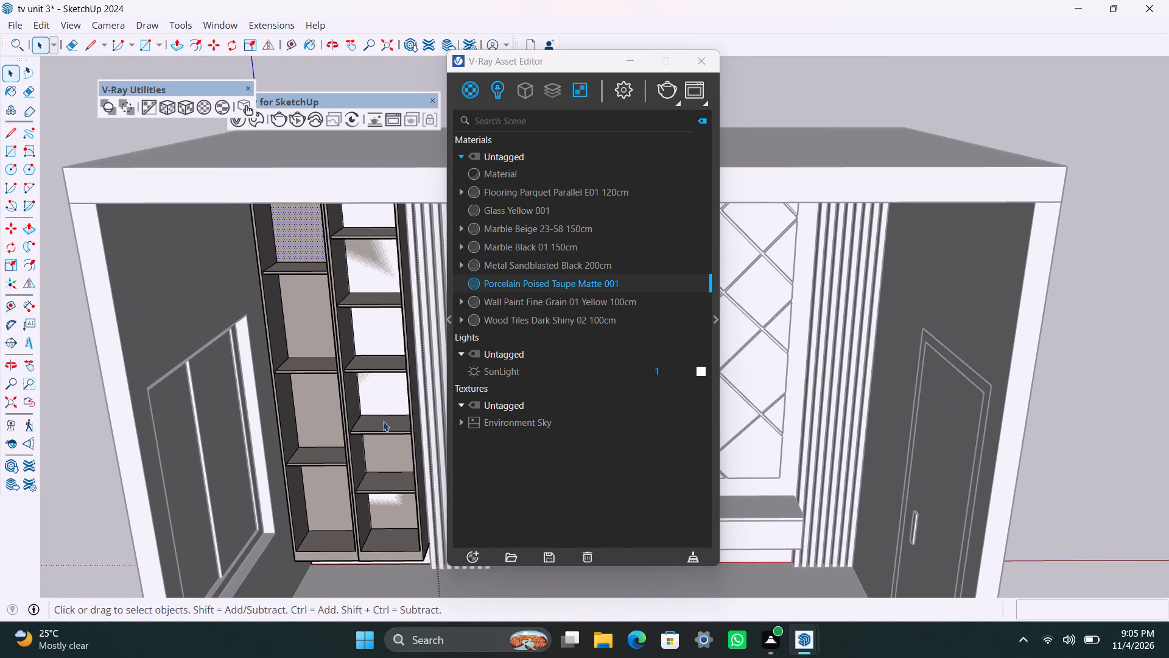
{"action": "scroll", "coordinate": [395, 440], "scroll_direction": "up", "scroll_amount": 3}
{"action": "left_click", "coordinate": [378, 386]}
{"action": "key", "text": "p"}
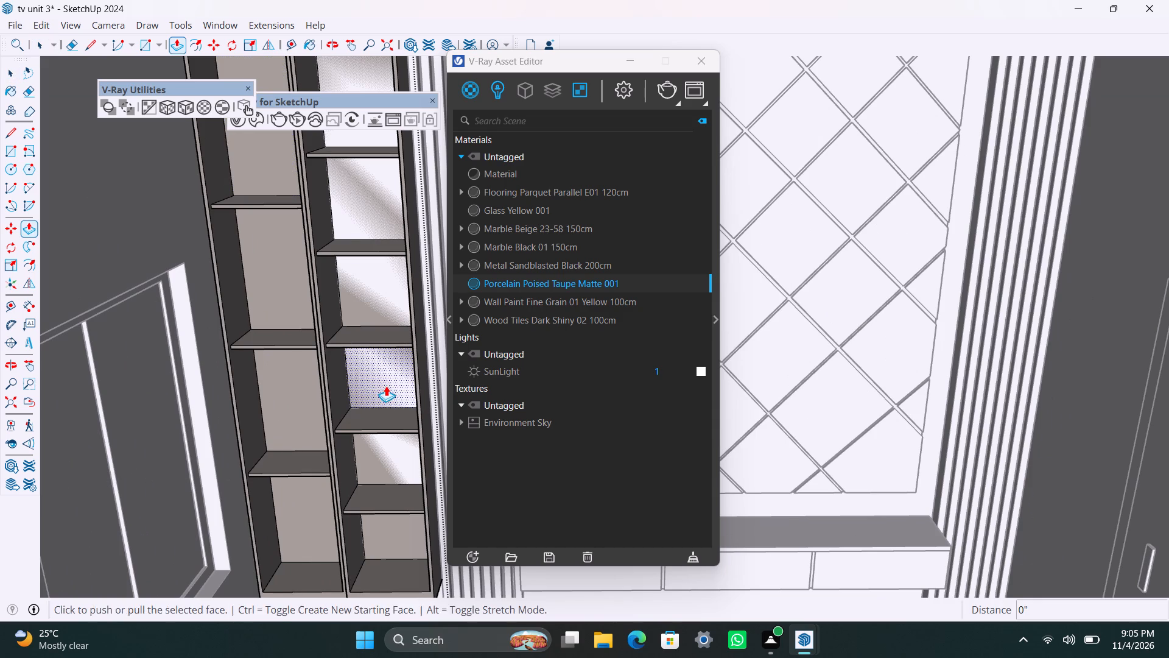
{"action": "double_click", "coordinate": [386, 386]}
{"action": "key", "text": "space"}
{"action": "left_click", "coordinate": [389, 454]}
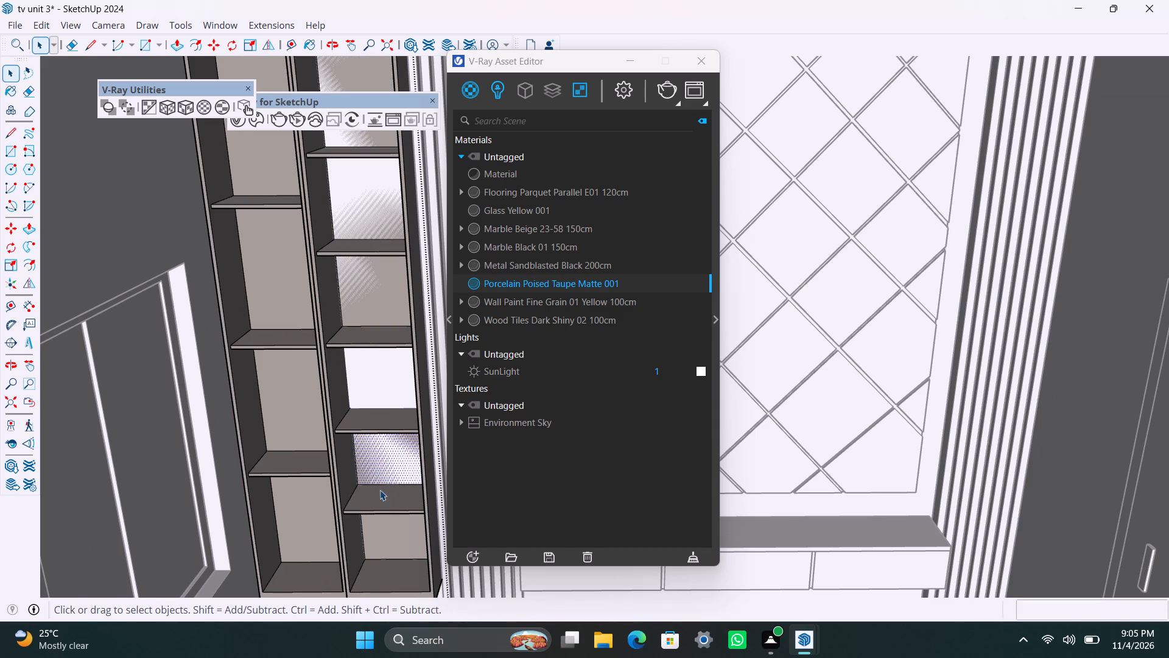
{"action": "key", "text": "p"}
{"action": "double_click", "coordinate": [380, 462]}
{"action": "key", "text": "space"}
{"action": "left_click", "coordinate": [384, 529]}
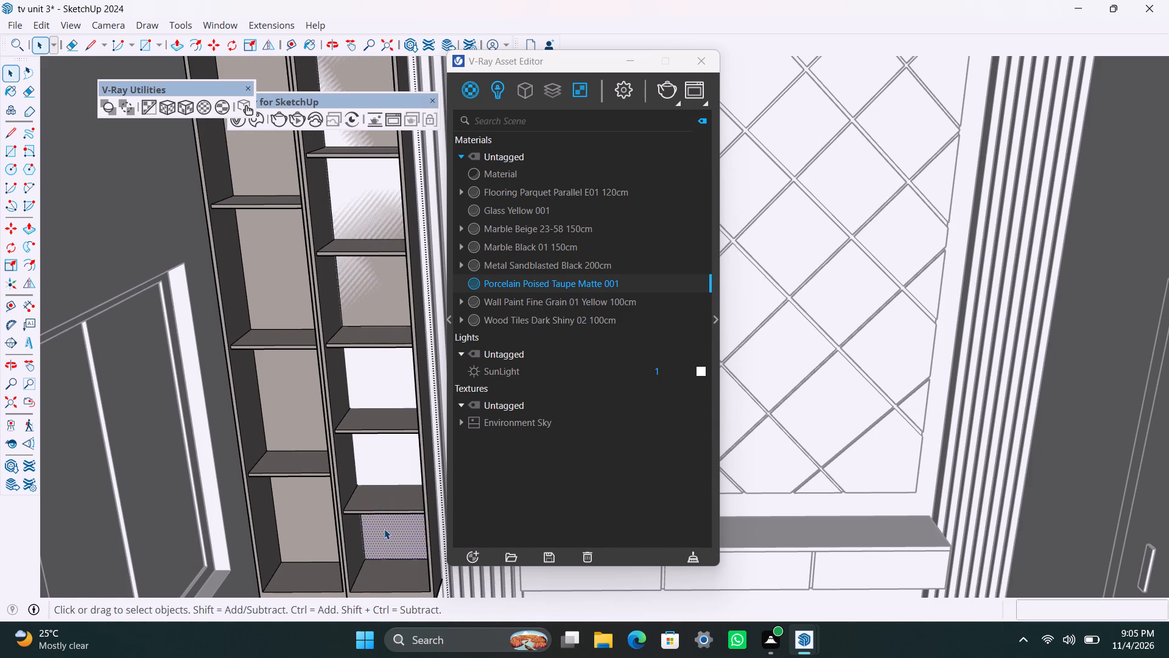
{"action": "key", "text": "p"}
{"action": "double_click", "coordinate": [384, 529]}
{"action": "key", "text": "space"}
Repeat the 1-inch Push/Pull on the back faces of the right column's three upper compartments.
{"action": "left_click", "coordinate": [382, 311]}
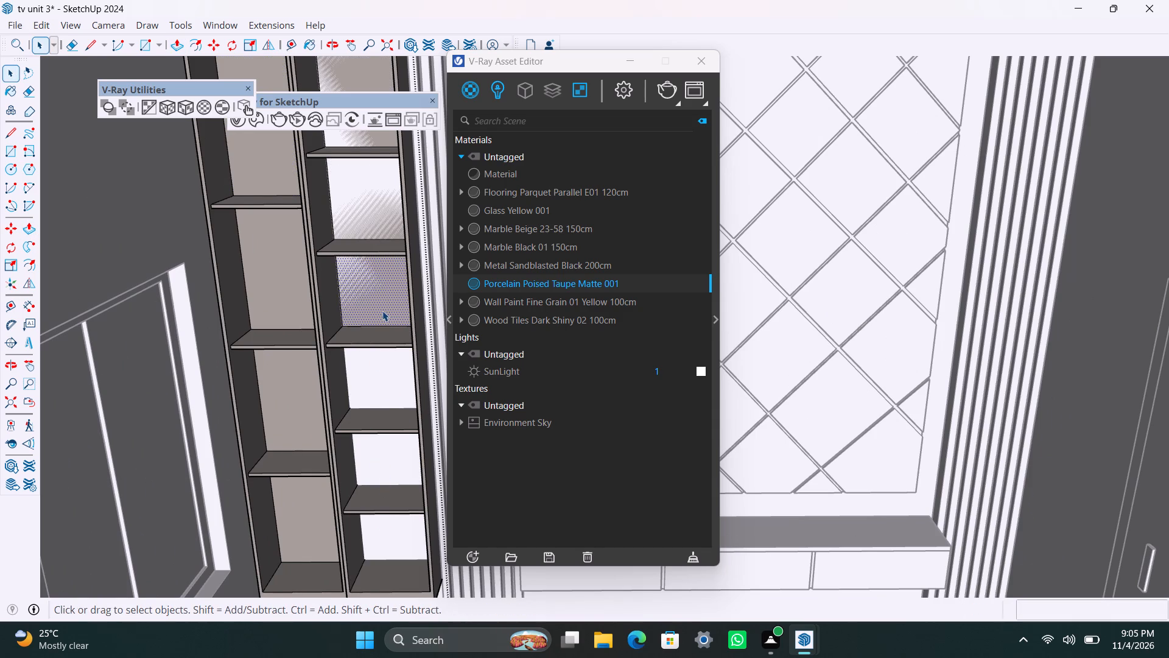
{"action": "key", "text": "p"}
{"action": "double_click", "coordinate": [382, 310]}
{"action": "key", "text": "space"}
{"action": "left_click", "coordinate": [373, 207]}
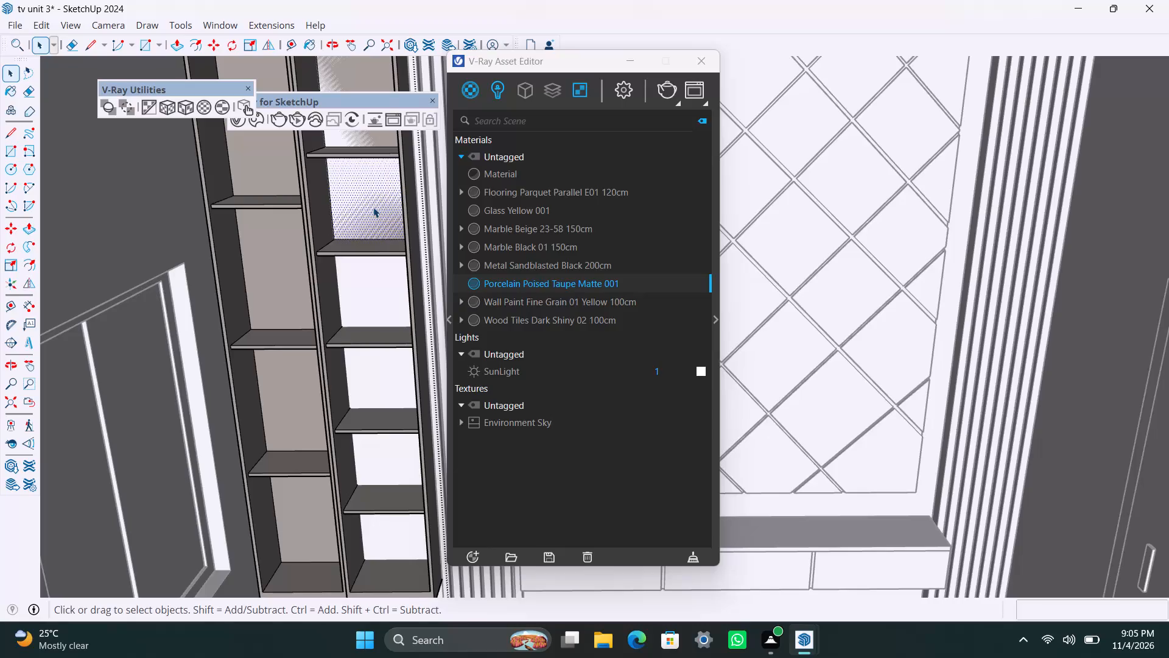
{"action": "key", "text": "p"}
{"action": "double_click", "coordinate": [373, 207]}
{"action": "key", "text": "space"}
{"action": "left_click", "coordinate": [349, 85]}
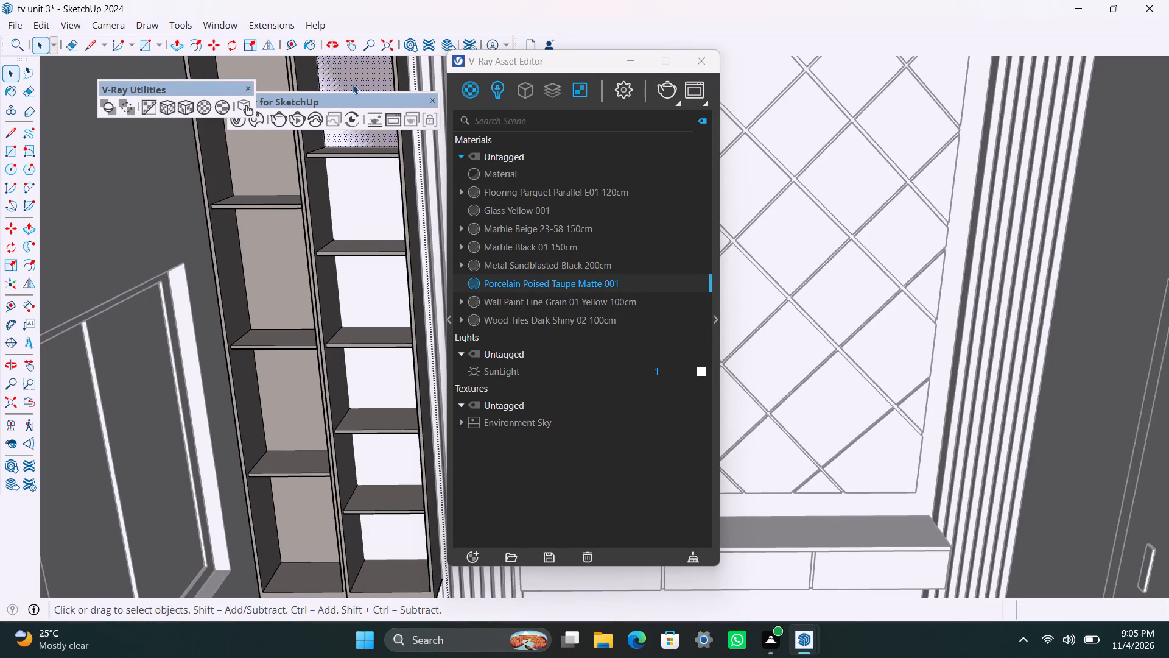
{"action": "key", "text": "p"}
{"action": "double_click", "coordinate": [353, 84]}
{"action": "key", "text": "space"}
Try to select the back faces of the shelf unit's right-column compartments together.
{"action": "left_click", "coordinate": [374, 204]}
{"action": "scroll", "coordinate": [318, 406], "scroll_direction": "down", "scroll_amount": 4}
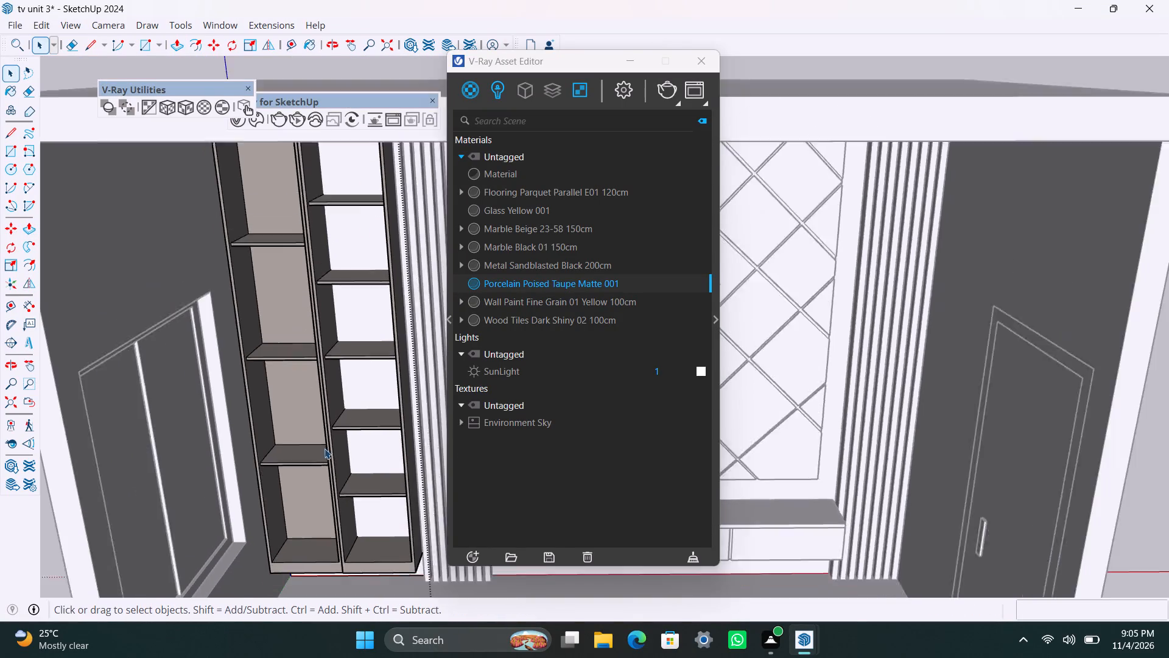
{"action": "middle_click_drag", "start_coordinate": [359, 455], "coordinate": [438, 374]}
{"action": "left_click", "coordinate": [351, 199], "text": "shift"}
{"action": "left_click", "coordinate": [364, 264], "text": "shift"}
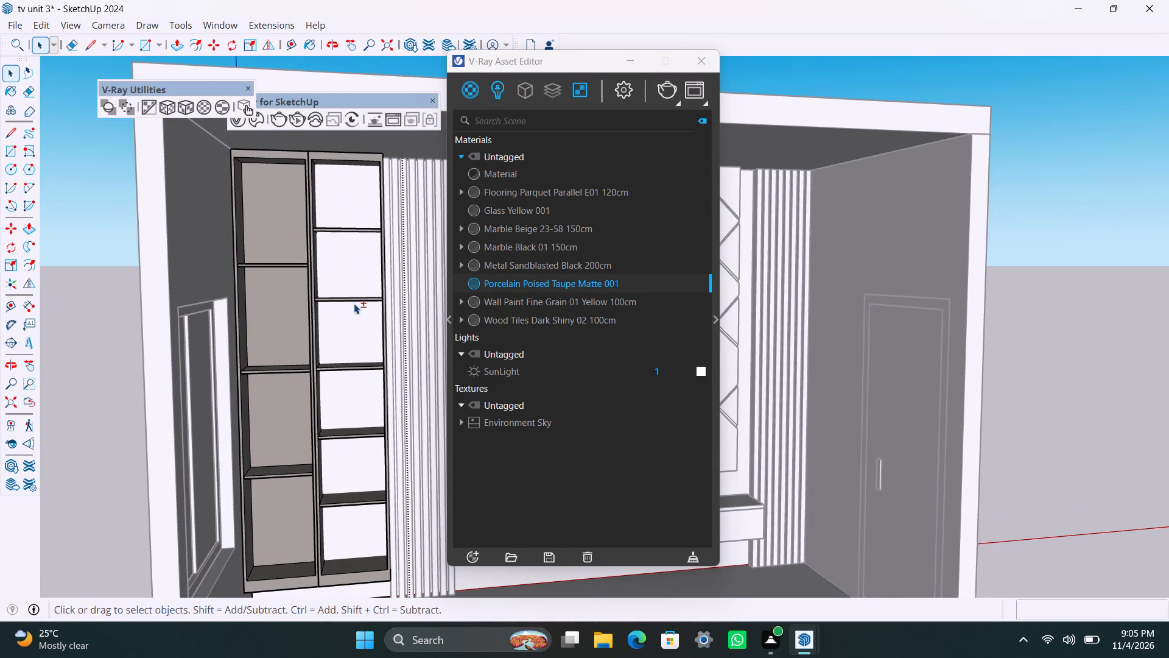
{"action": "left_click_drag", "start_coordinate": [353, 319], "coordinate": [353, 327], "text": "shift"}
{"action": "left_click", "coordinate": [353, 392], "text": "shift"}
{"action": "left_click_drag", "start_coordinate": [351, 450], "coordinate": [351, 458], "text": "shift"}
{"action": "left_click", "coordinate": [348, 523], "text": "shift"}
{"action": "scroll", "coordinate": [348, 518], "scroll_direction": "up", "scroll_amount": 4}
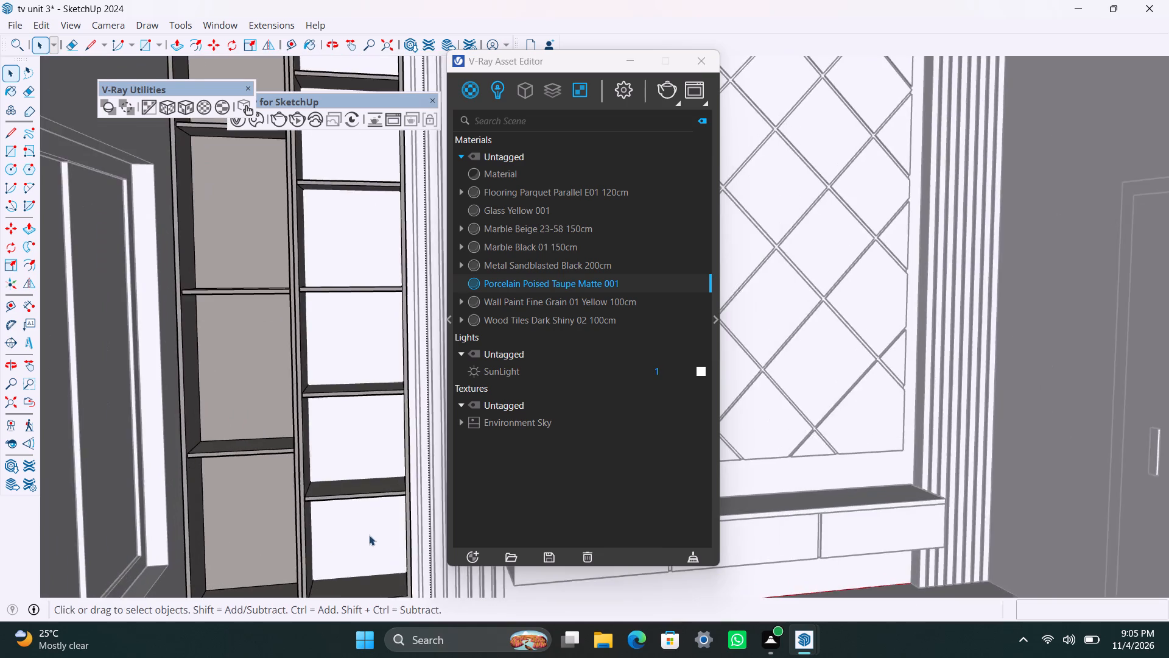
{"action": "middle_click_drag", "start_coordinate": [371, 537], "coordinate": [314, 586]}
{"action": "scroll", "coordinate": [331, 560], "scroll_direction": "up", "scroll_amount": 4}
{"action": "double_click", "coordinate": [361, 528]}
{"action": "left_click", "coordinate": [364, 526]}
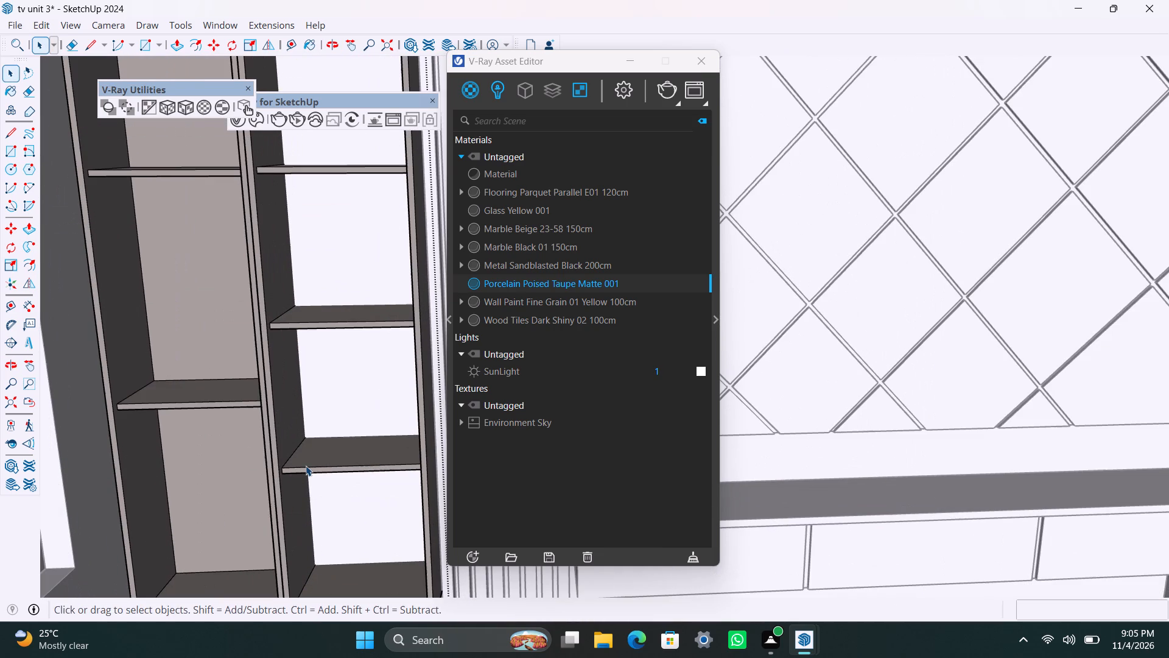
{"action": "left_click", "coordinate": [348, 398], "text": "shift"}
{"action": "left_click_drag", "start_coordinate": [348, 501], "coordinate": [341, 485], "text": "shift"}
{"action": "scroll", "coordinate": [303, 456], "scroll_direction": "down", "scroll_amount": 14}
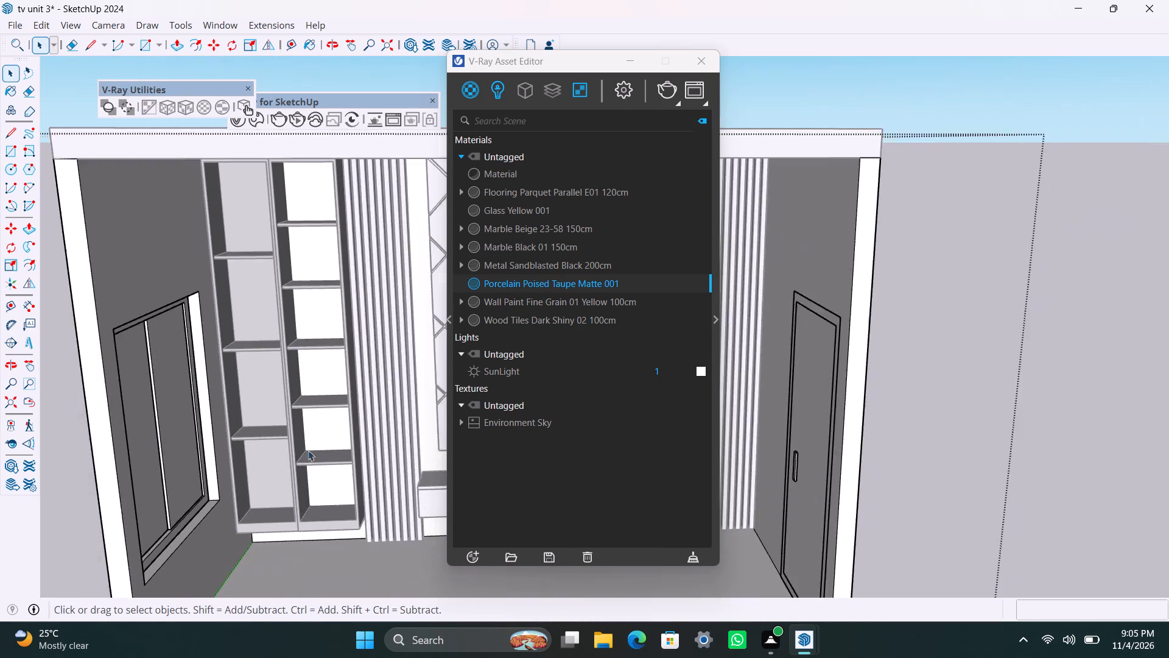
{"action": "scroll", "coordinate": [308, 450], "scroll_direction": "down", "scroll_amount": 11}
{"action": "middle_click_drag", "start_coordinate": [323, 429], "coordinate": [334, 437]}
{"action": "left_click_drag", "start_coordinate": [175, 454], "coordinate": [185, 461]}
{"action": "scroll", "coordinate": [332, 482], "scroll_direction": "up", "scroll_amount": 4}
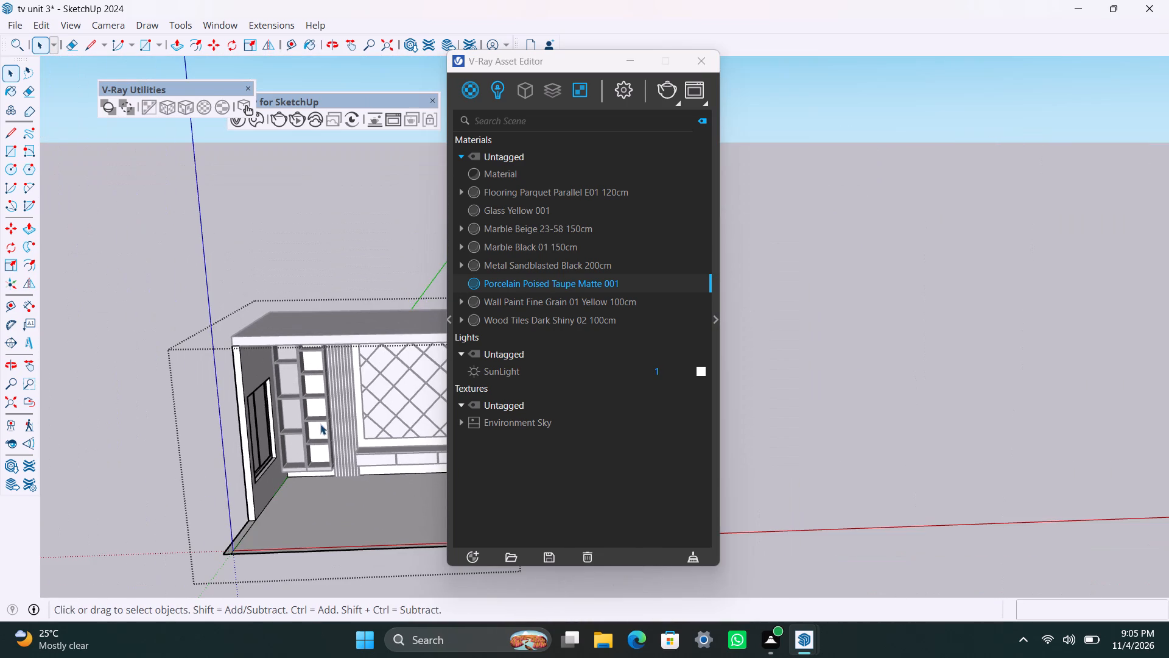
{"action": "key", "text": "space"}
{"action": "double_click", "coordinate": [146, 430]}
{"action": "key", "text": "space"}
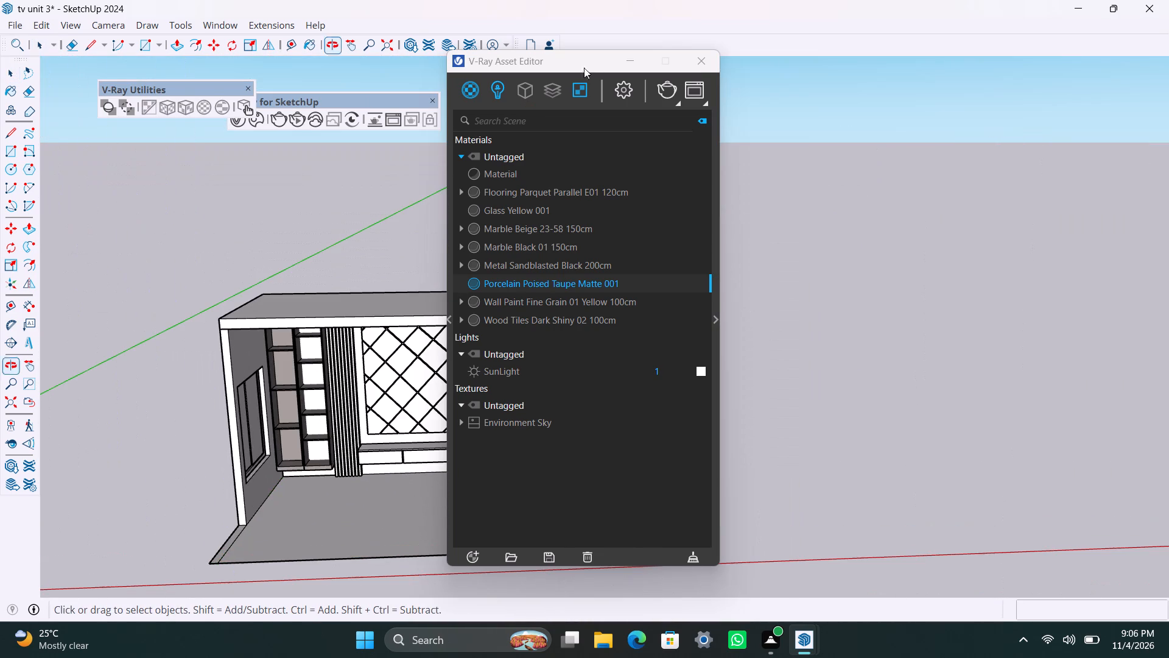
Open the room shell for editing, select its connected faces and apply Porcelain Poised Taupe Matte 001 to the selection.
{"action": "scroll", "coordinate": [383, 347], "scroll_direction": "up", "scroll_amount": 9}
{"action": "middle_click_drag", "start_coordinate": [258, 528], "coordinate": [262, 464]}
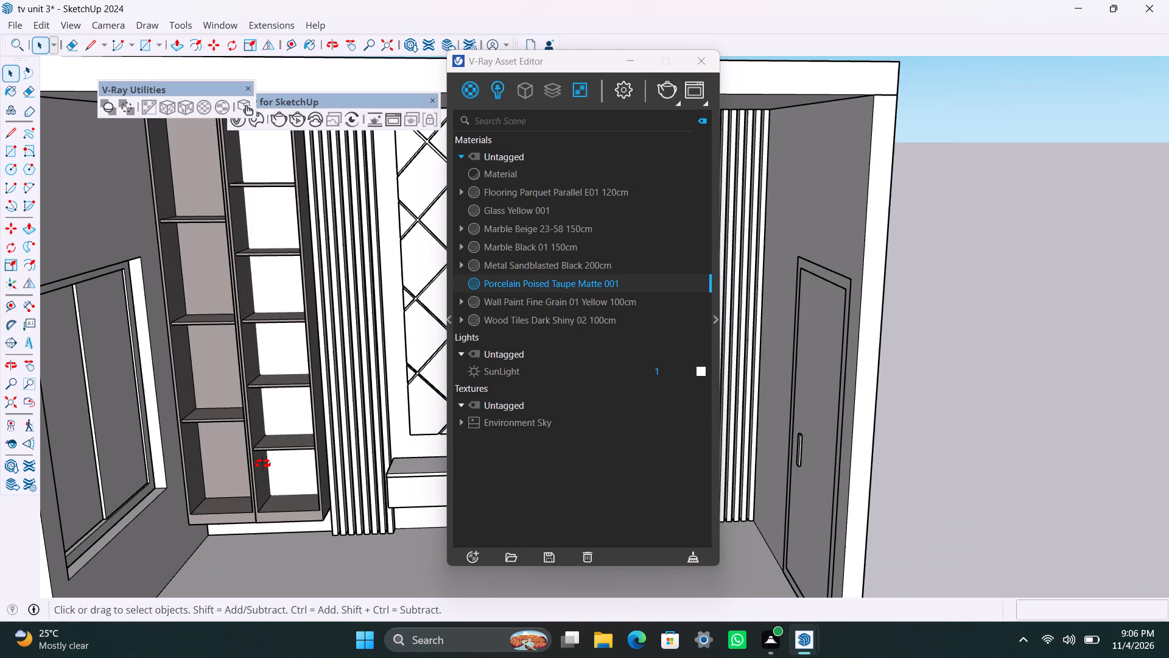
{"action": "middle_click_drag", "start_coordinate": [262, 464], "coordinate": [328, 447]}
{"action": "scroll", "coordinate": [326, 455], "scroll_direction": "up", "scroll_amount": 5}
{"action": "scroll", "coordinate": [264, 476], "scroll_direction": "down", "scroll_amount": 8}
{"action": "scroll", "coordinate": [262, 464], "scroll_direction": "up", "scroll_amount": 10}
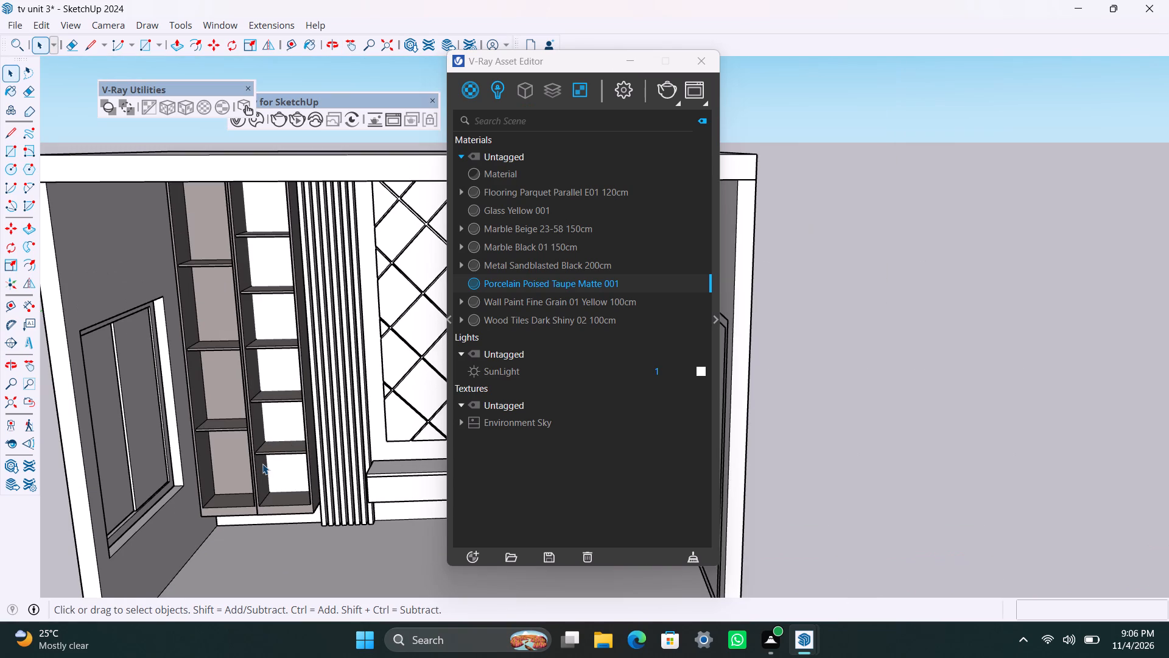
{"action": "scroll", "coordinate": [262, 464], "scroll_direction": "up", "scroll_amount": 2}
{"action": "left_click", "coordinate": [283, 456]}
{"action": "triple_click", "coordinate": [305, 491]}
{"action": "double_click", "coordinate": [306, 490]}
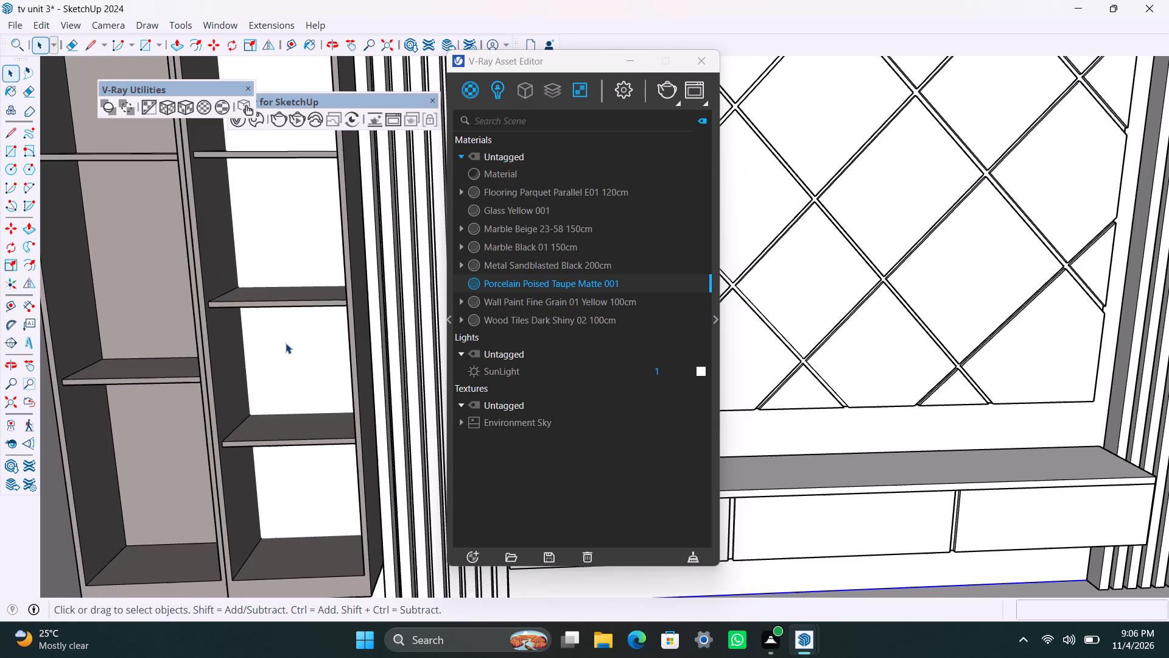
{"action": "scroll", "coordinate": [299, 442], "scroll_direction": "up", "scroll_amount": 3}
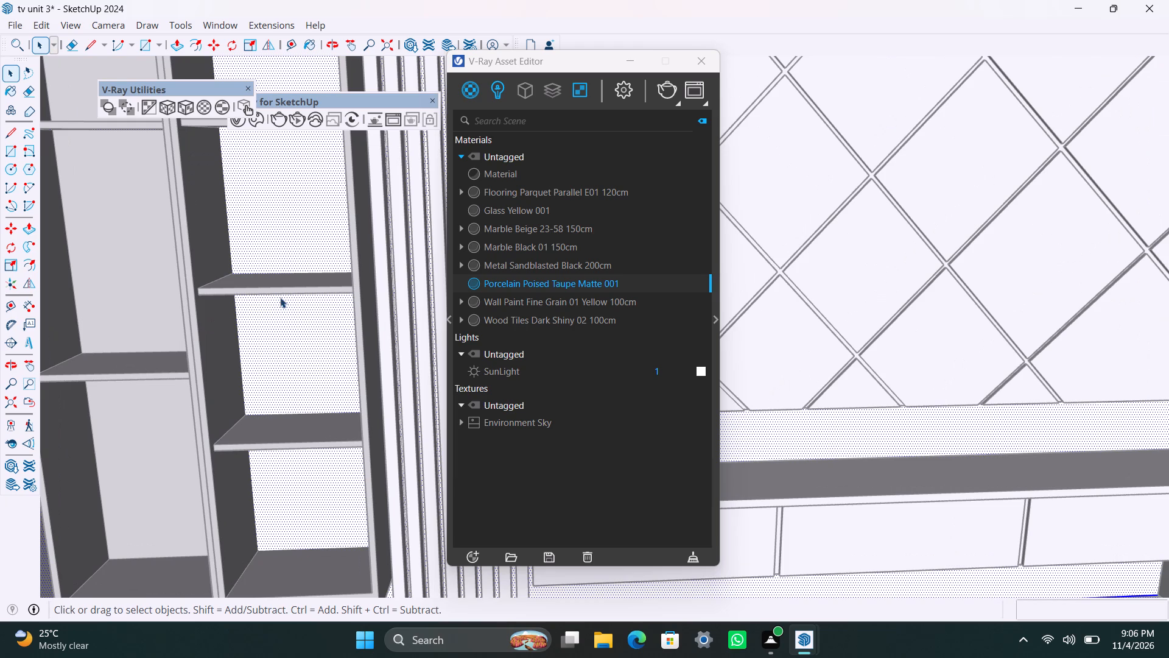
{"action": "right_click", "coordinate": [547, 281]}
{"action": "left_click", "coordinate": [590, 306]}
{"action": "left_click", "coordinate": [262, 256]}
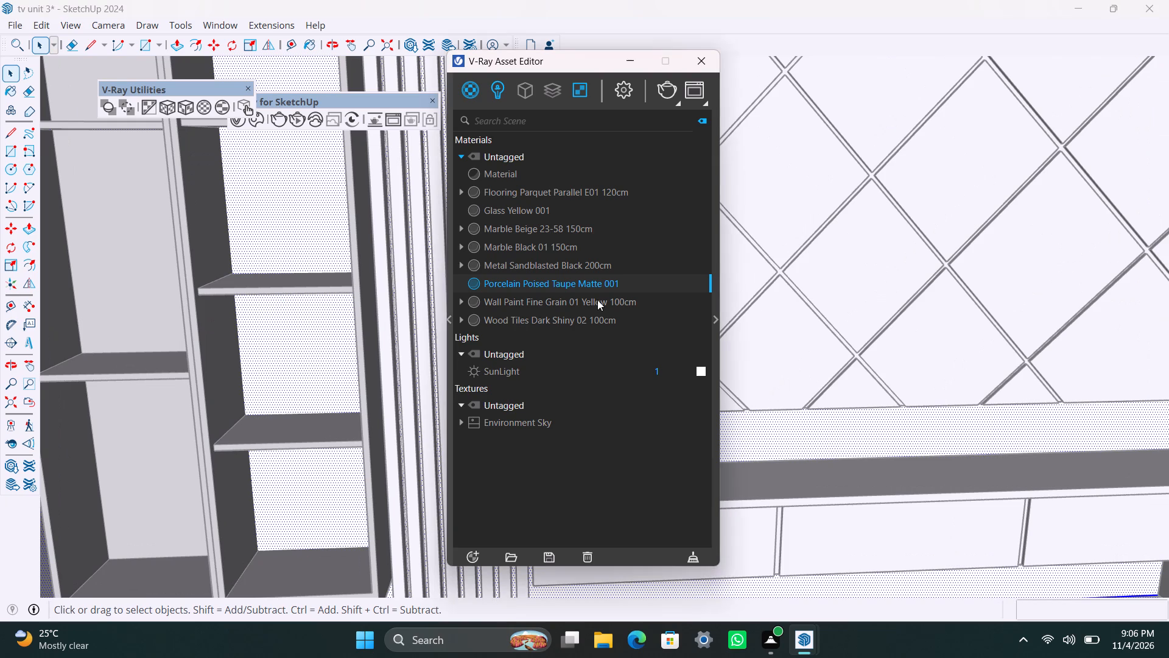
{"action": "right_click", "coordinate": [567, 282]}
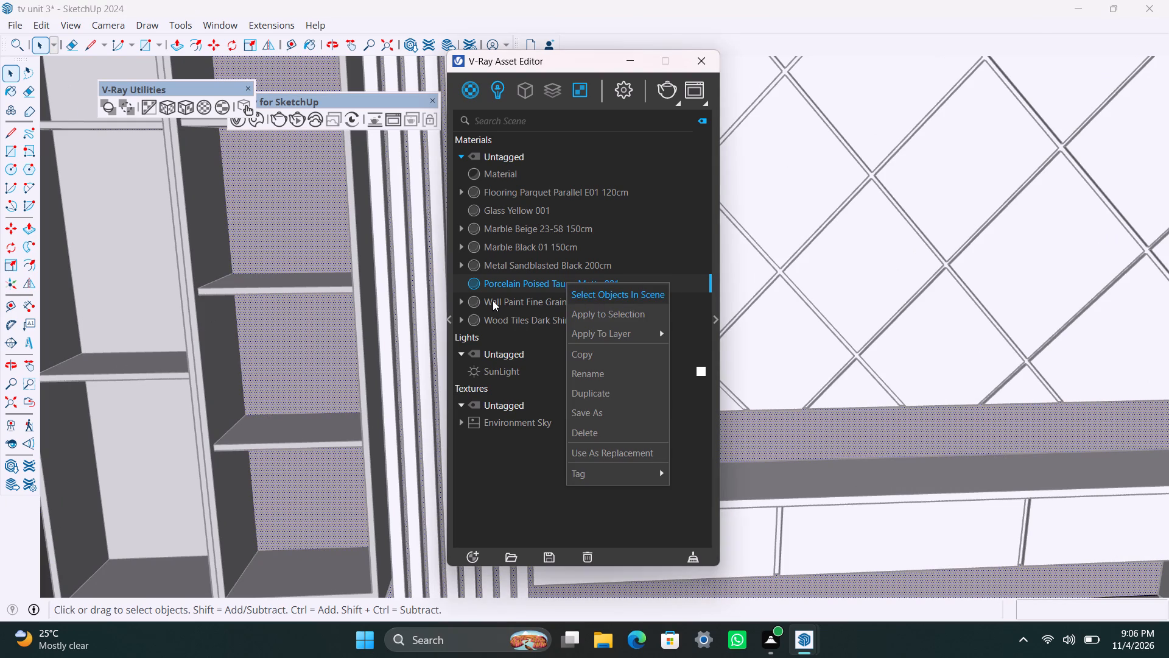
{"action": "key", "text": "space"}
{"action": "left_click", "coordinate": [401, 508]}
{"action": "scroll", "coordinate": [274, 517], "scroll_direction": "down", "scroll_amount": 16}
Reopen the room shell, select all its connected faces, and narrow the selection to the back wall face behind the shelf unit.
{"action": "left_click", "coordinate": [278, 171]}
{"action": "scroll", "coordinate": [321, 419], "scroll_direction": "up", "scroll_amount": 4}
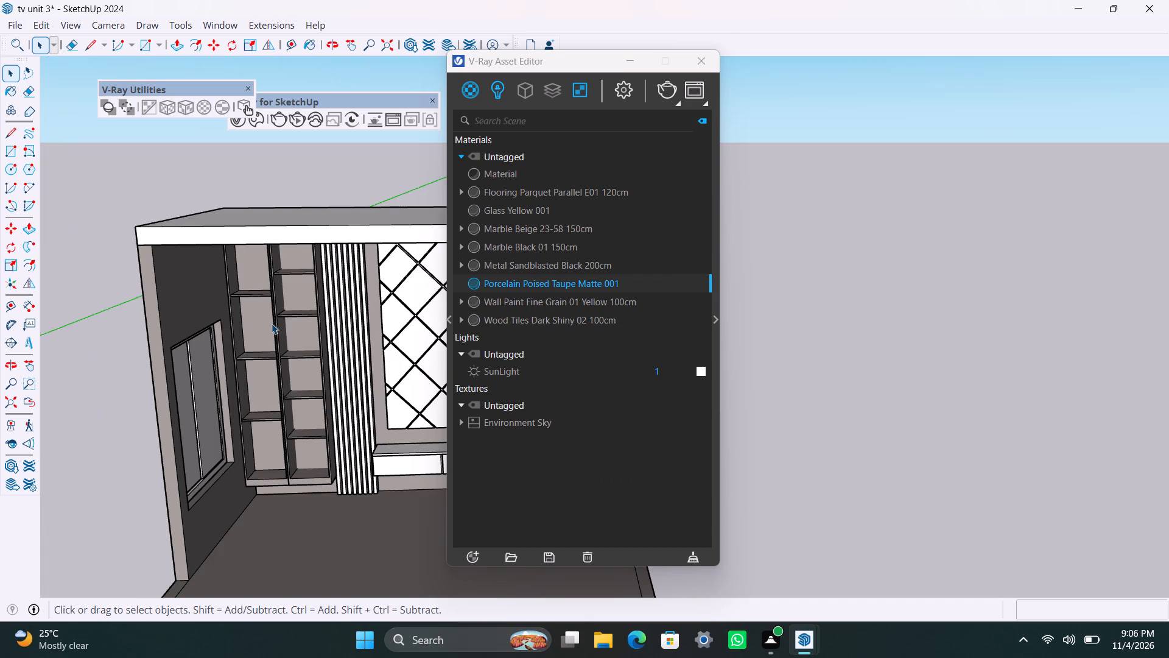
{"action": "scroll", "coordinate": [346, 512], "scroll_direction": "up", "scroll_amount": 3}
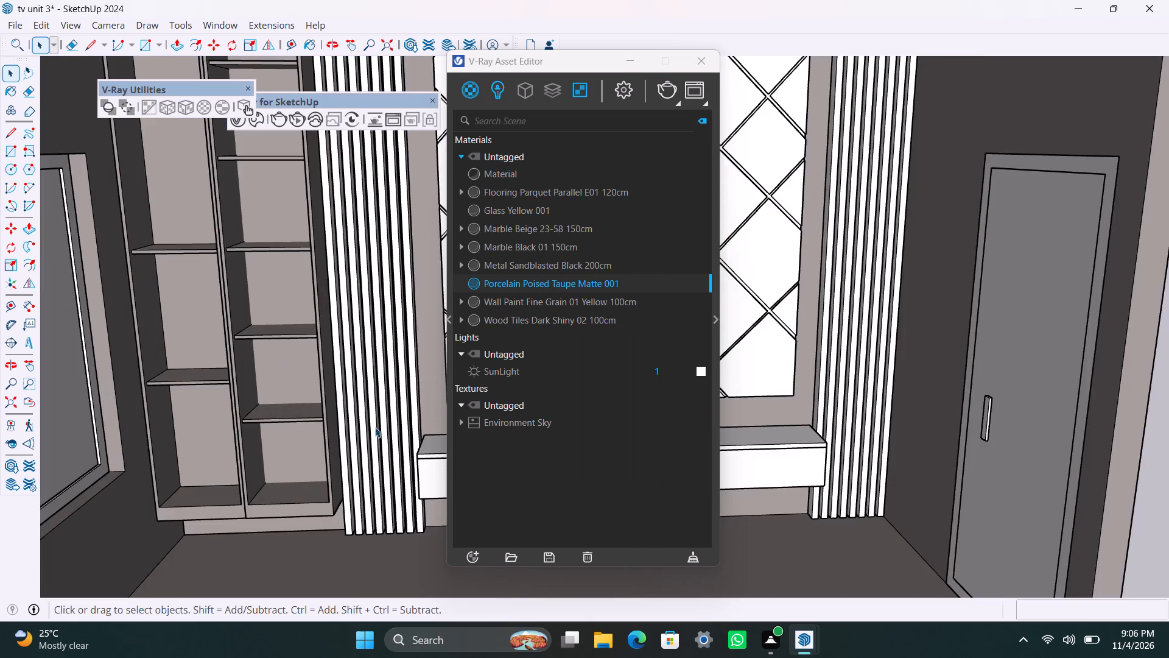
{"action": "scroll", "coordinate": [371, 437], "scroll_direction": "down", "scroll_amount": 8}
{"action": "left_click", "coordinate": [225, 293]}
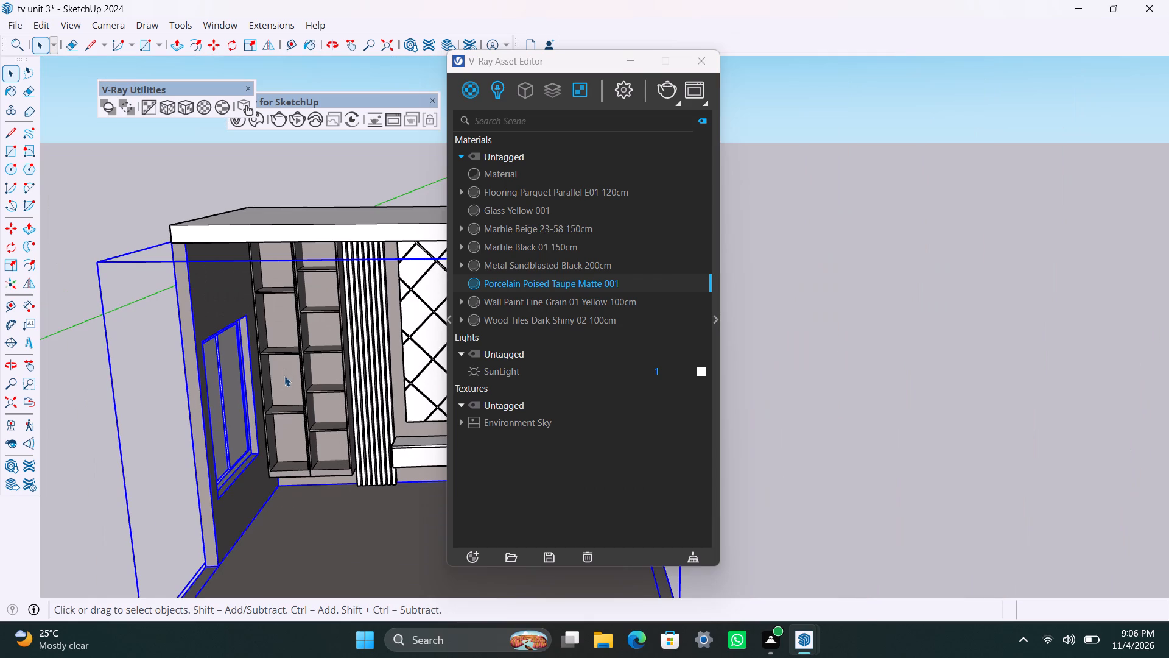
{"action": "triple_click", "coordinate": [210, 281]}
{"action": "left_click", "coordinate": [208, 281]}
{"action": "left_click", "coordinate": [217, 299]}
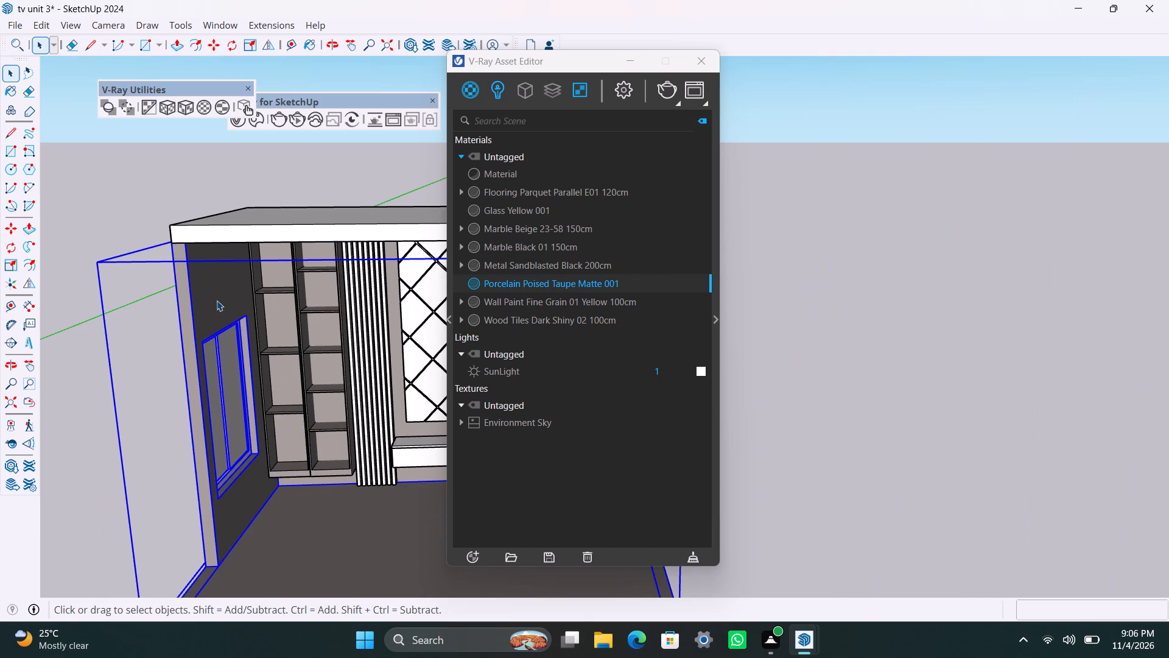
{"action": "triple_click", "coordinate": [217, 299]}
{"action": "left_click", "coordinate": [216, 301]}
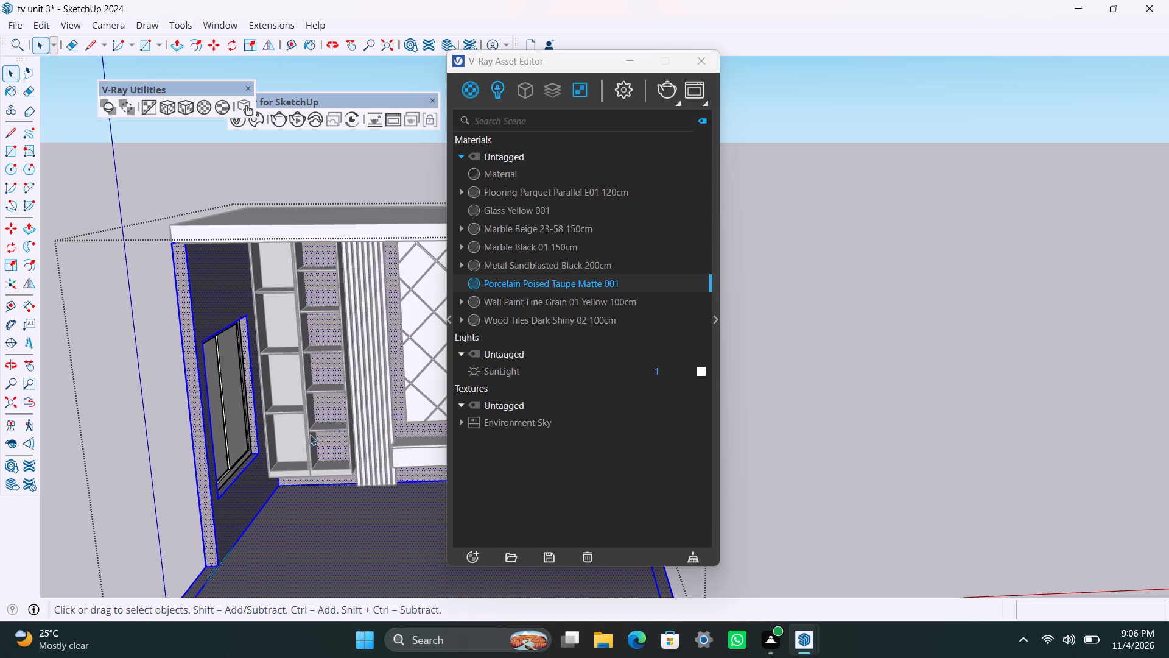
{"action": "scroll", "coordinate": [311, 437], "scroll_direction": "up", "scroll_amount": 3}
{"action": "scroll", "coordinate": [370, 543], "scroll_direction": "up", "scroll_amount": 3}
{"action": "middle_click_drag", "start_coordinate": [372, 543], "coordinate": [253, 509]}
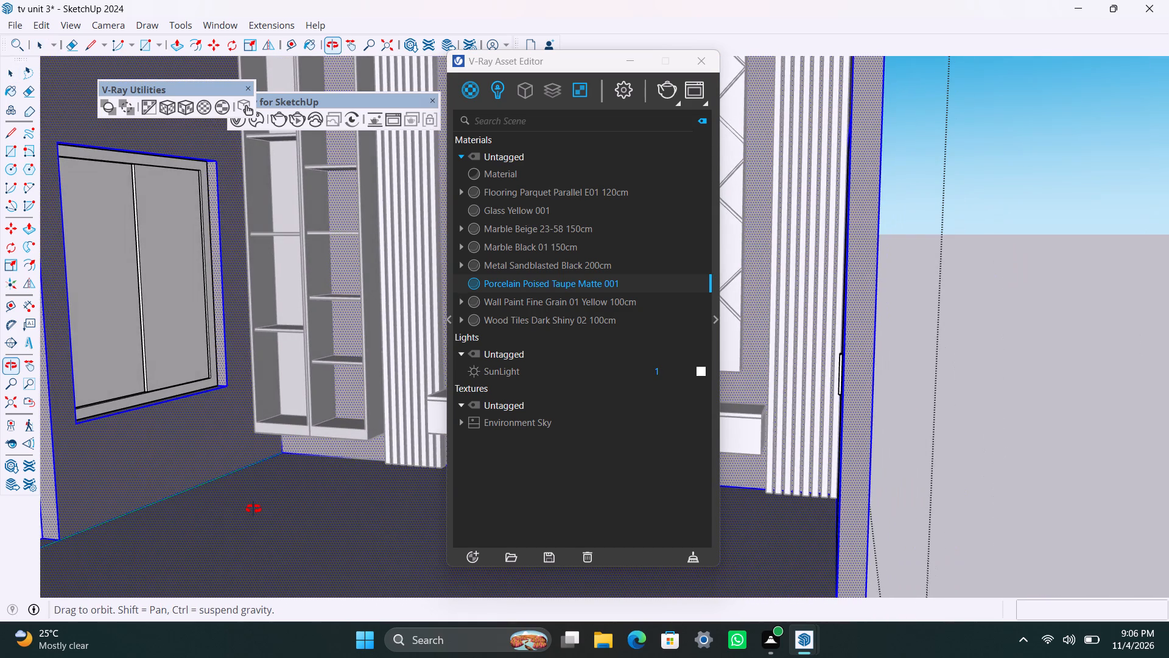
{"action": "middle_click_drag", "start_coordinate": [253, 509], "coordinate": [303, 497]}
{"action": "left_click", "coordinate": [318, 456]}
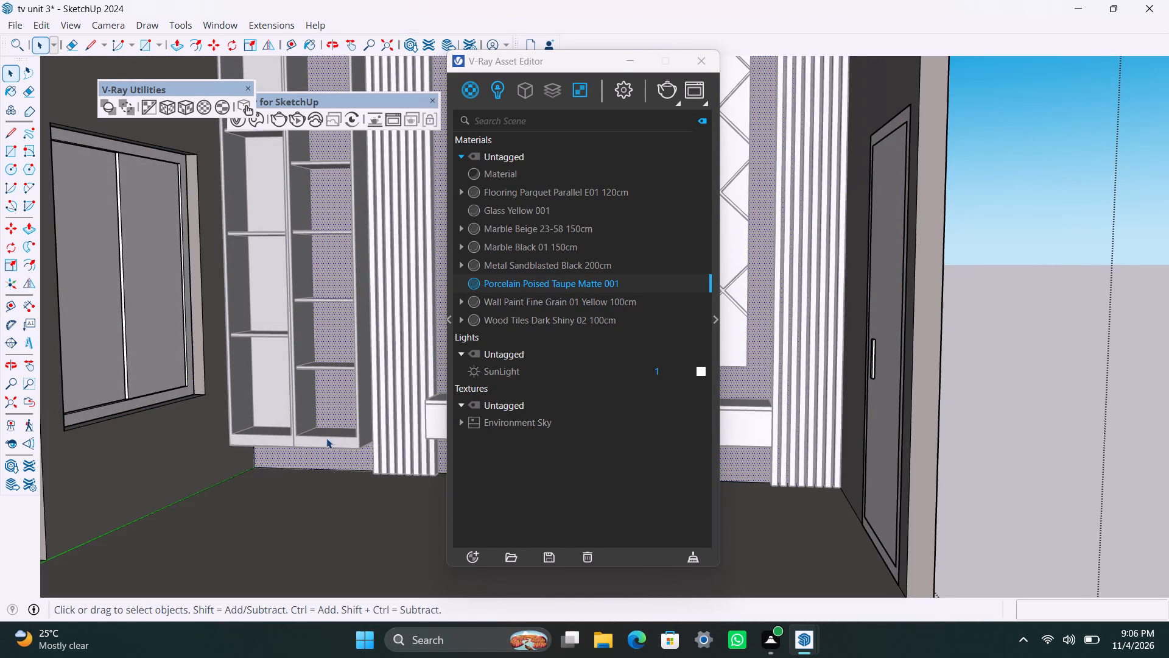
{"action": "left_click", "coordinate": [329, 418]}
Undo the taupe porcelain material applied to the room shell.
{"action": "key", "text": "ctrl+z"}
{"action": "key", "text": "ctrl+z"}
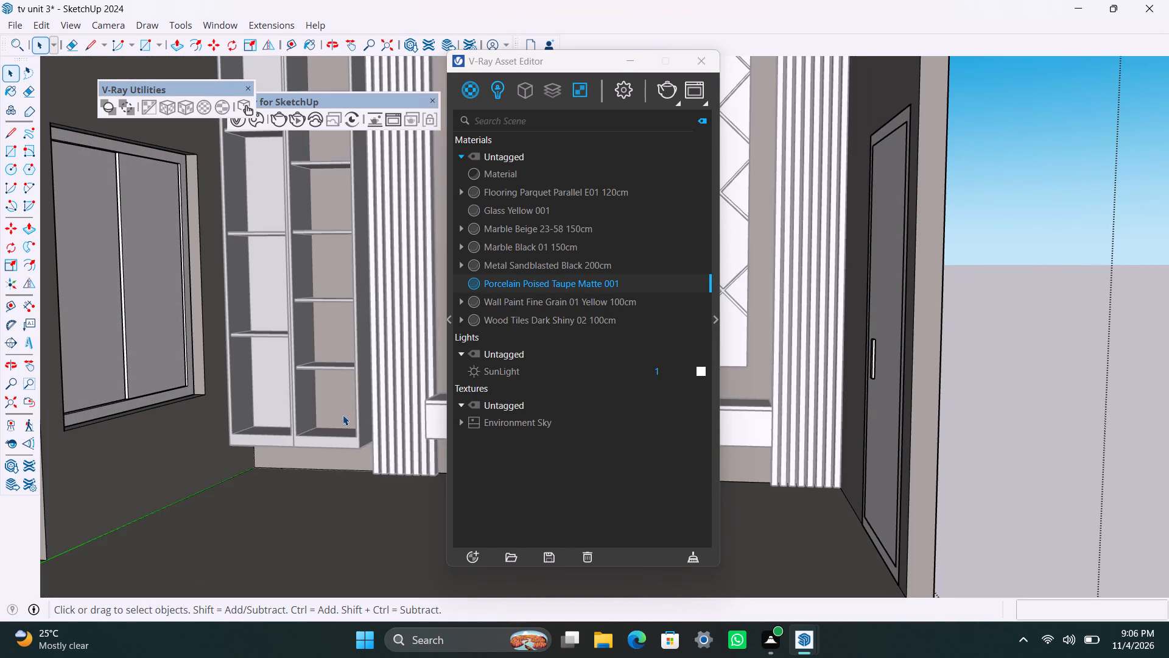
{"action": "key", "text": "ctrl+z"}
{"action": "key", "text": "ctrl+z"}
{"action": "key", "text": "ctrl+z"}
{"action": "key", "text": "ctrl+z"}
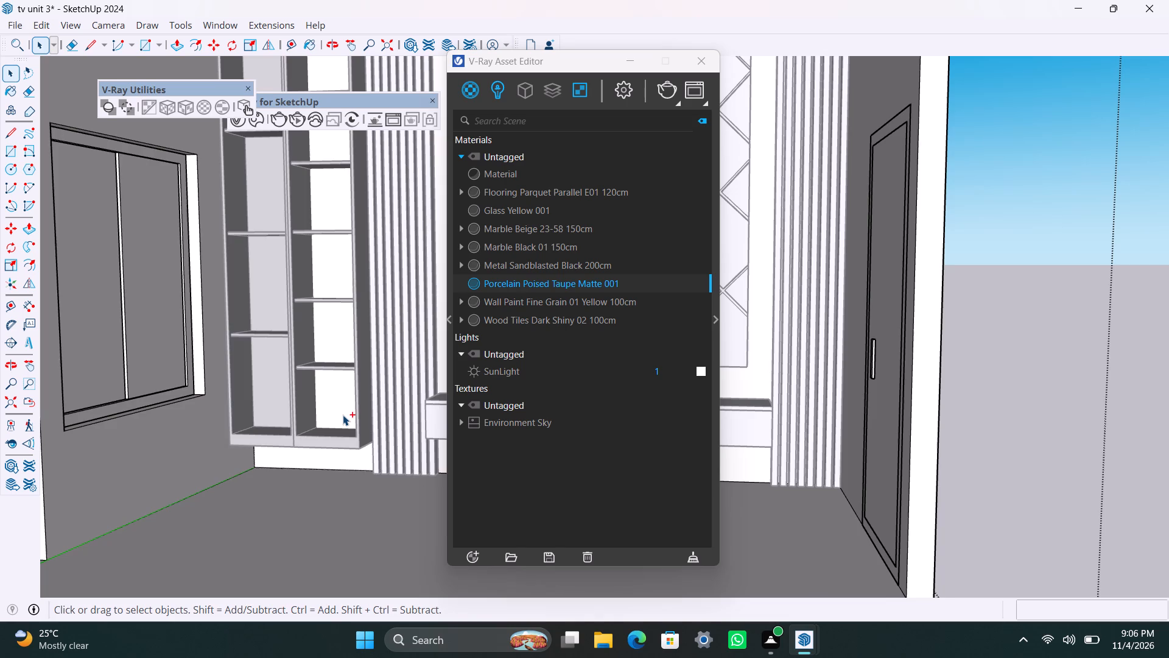
Undo the earlier Push/Pull edits on the back faces of the shelf unit's right column.
{"action": "key", "text": "ctrl+z"}
{"action": "key", "text": "ctrl+z"}
{"action": "scroll", "coordinate": [326, 420], "scroll_direction": "down", "scroll_amount": 4}
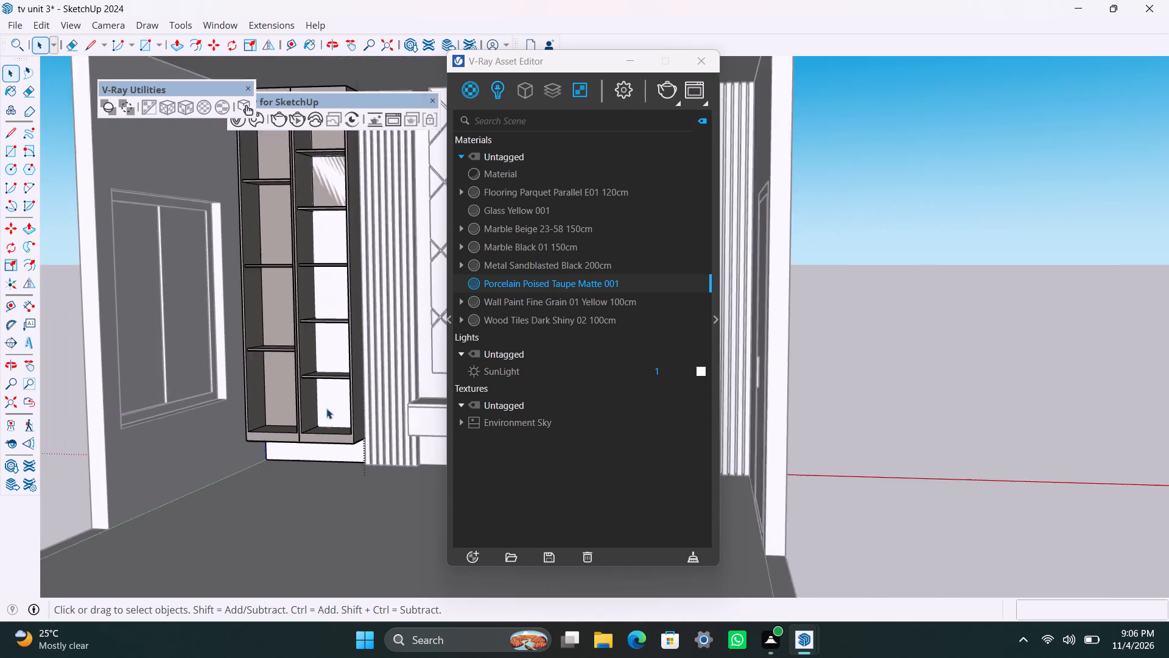
{"action": "middle_click_drag", "start_coordinate": [342, 413], "coordinate": [377, 437]}
{"action": "key", "text": "ctrl+z"}
{"action": "key", "text": "ctrl+z"}
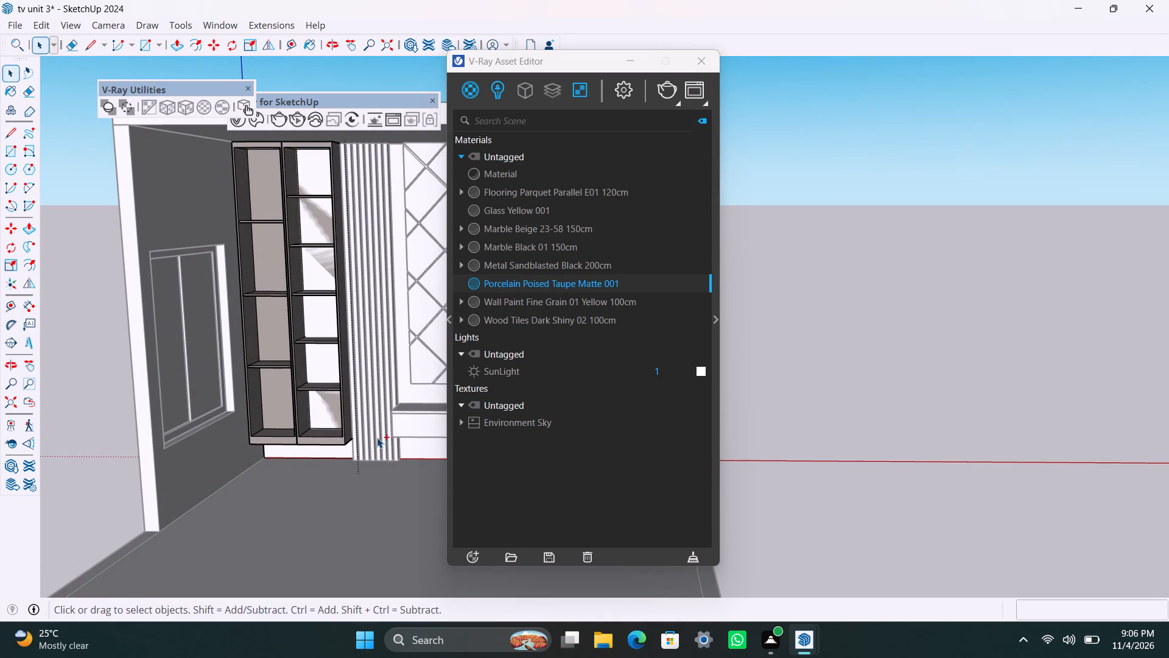
{"action": "key", "text": "ctrl+z"}
Apply Porcelain Poised Taupe Matte 001 to the back face of the right column's bottom compartment.
{"action": "left_click", "coordinate": [331, 400]}
{"action": "scroll", "coordinate": [321, 425], "scroll_direction": "up", "scroll_amount": 6}
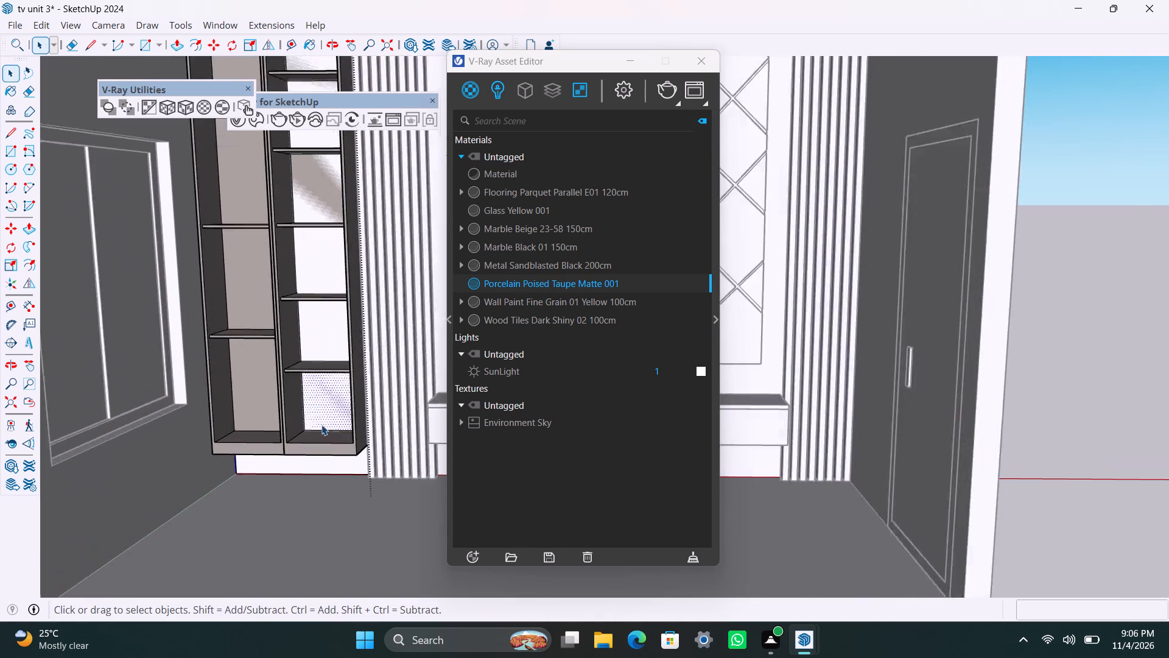
{"action": "scroll", "coordinate": [321, 425], "scroll_direction": "up", "scroll_amount": 6}
{"action": "middle_click_drag", "start_coordinate": [328, 425], "coordinate": [397, 447]}
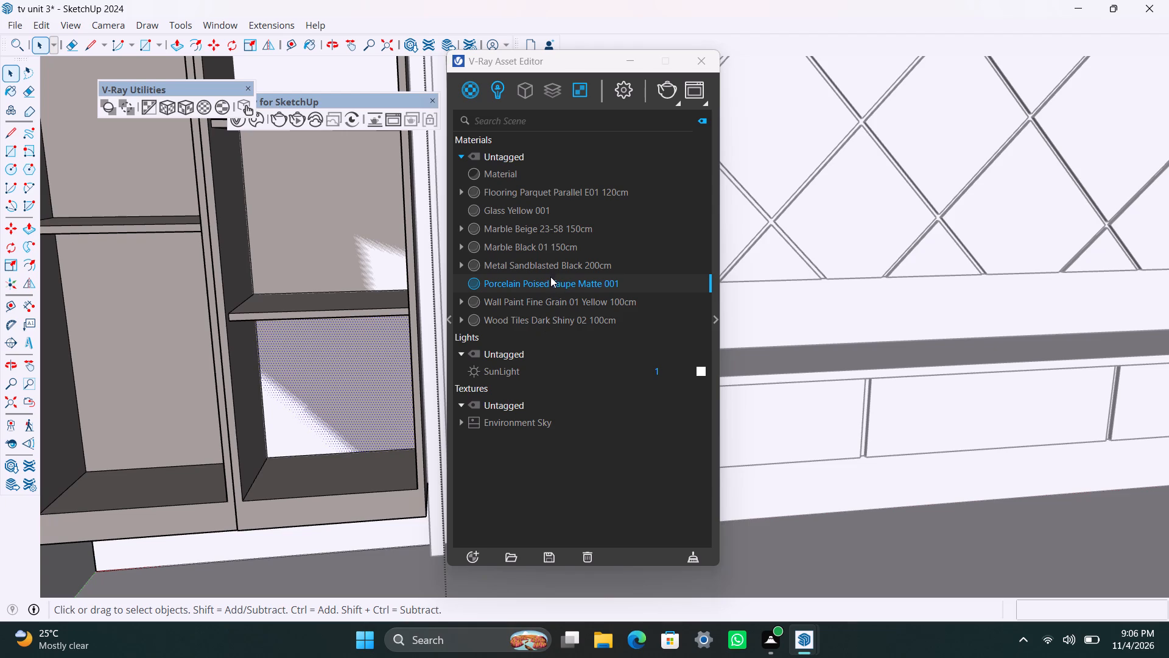
{"action": "right_click", "coordinate": [550, 291]}
{"action": "left_click", "coordinate": [583, 318]}
{"action": "left_click", "coordinate": [325, 394]}
{"action": "right_click_drag", "start_coordinate": [516, 278], "coordinate": [521, 288]}
{"action": "left_click", "coordinate": [564, 310]}
{"action": "left_click", "coordinate": [371, 387]}
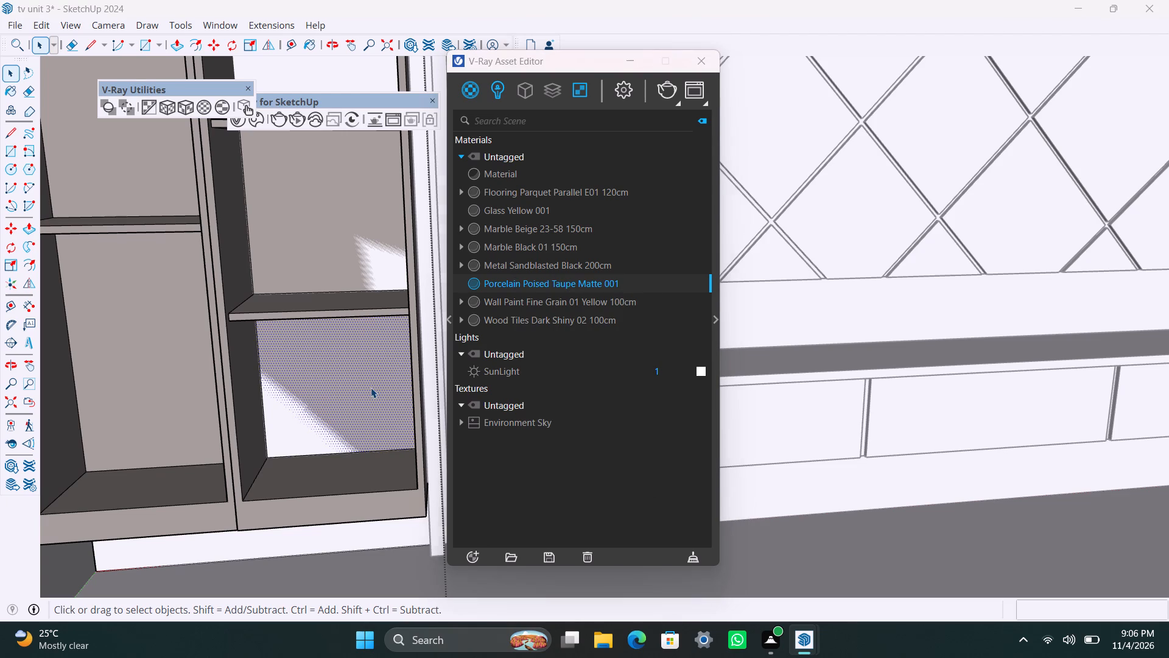
Push/Pull the back face of the right column's bottom compartment forward by 1 inch.
{"action": "key", "text": "p"}
{"action": "left_click", "coordinate": [371, 384]}
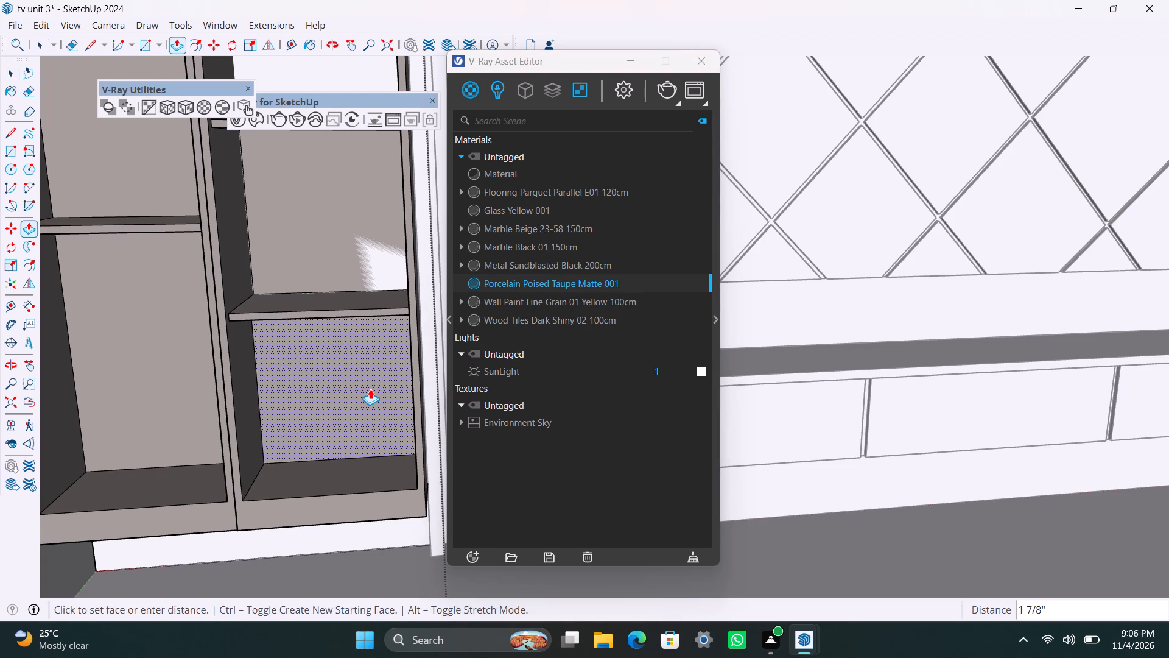
{"action": "type", "text": "1\""}
{"action": "key", "text": "Return"}
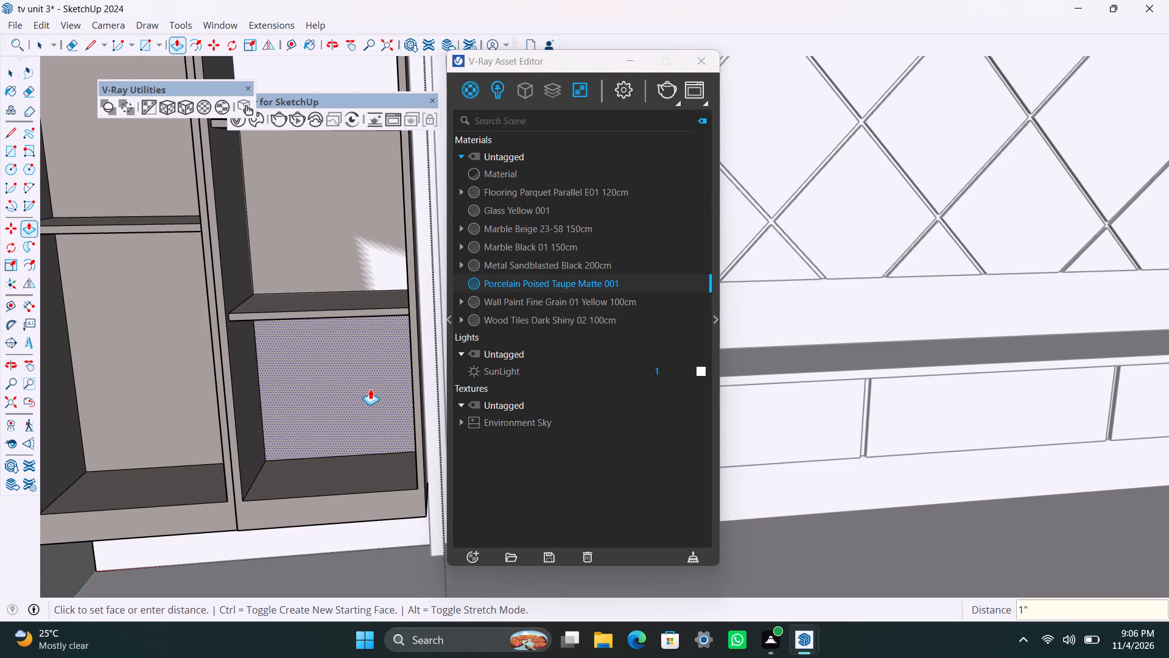
Repeat the 1-inch Push/Pull on the back face of the right column's second compartment from the bottom.
{"action": "key", "text": "space"}
{"action": "left_click", "coordinate": [353, 214]}
{"action": "key", "text": "p"}
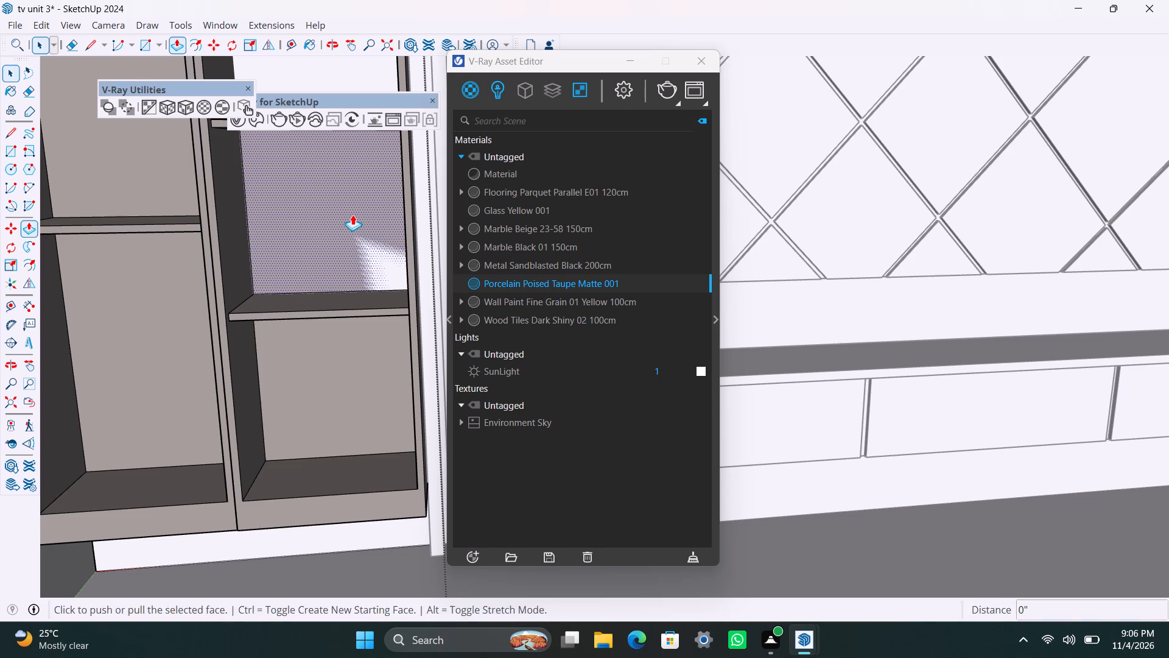
{"action": "double_click", "coordinate": [353, 214]}
{"action": "key", "text": "space"}
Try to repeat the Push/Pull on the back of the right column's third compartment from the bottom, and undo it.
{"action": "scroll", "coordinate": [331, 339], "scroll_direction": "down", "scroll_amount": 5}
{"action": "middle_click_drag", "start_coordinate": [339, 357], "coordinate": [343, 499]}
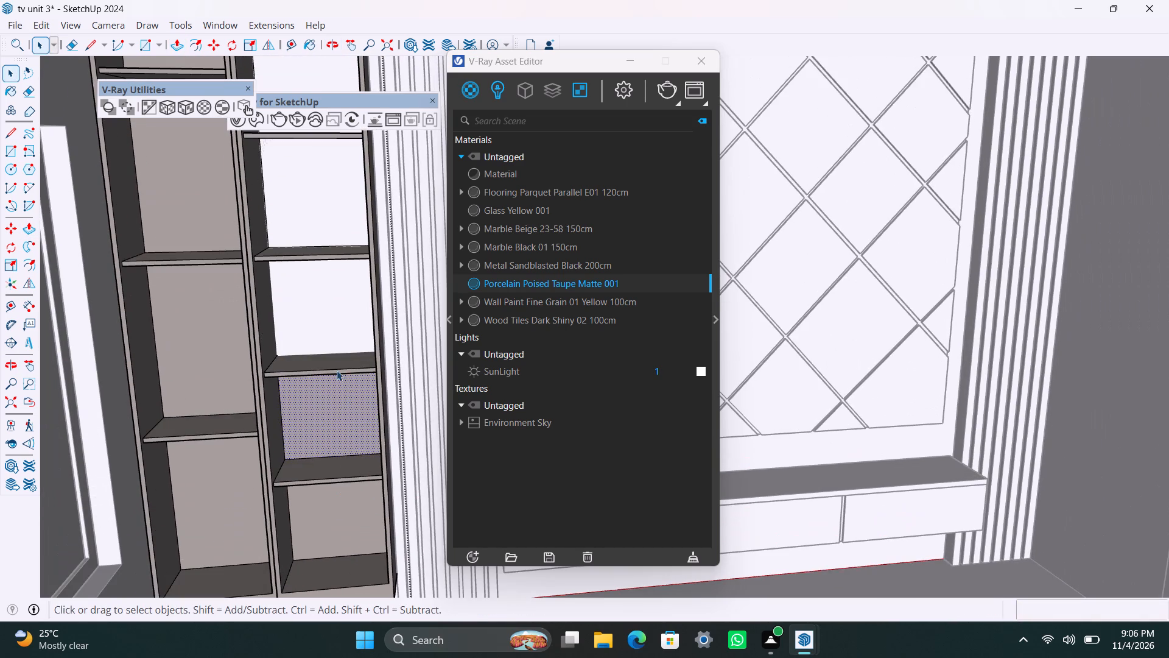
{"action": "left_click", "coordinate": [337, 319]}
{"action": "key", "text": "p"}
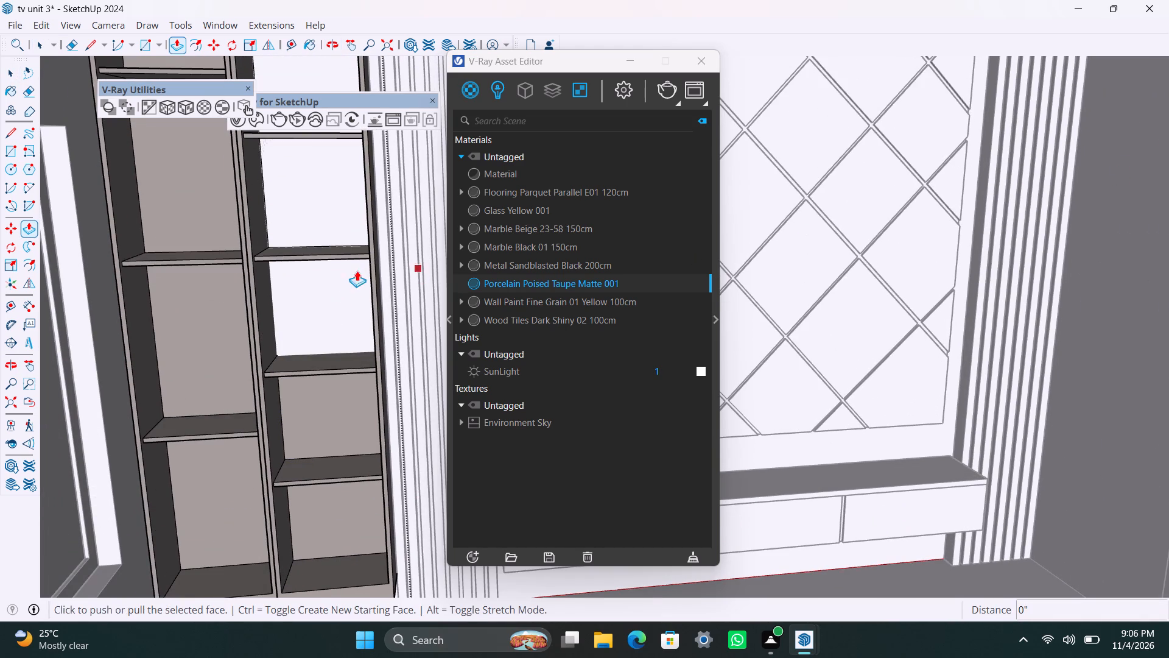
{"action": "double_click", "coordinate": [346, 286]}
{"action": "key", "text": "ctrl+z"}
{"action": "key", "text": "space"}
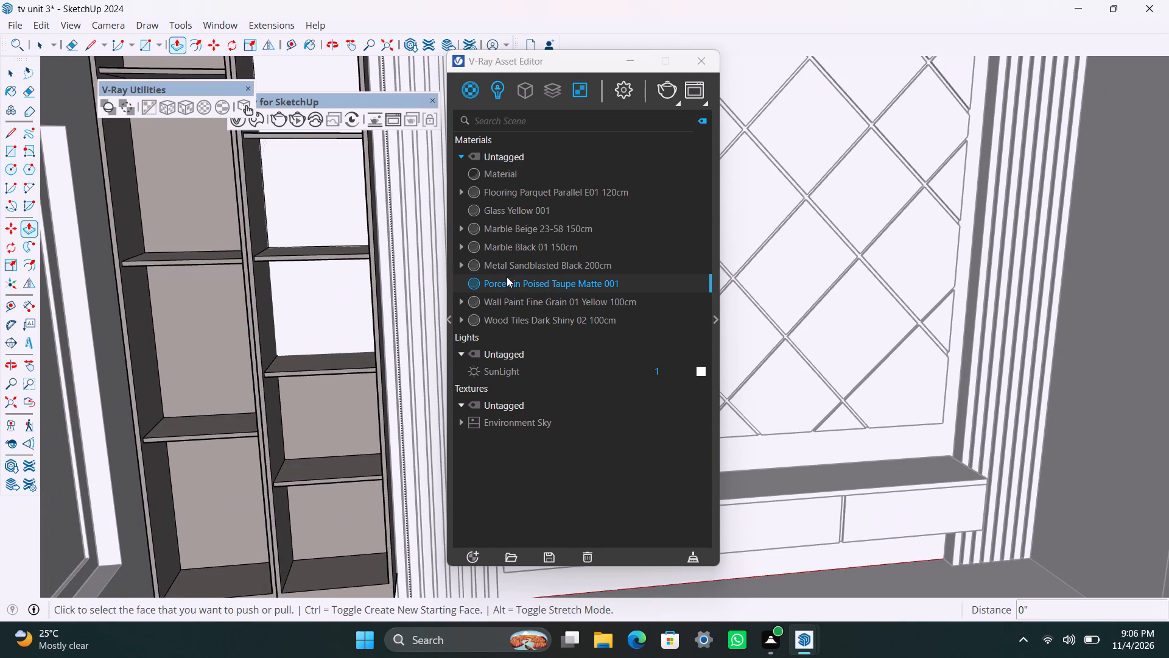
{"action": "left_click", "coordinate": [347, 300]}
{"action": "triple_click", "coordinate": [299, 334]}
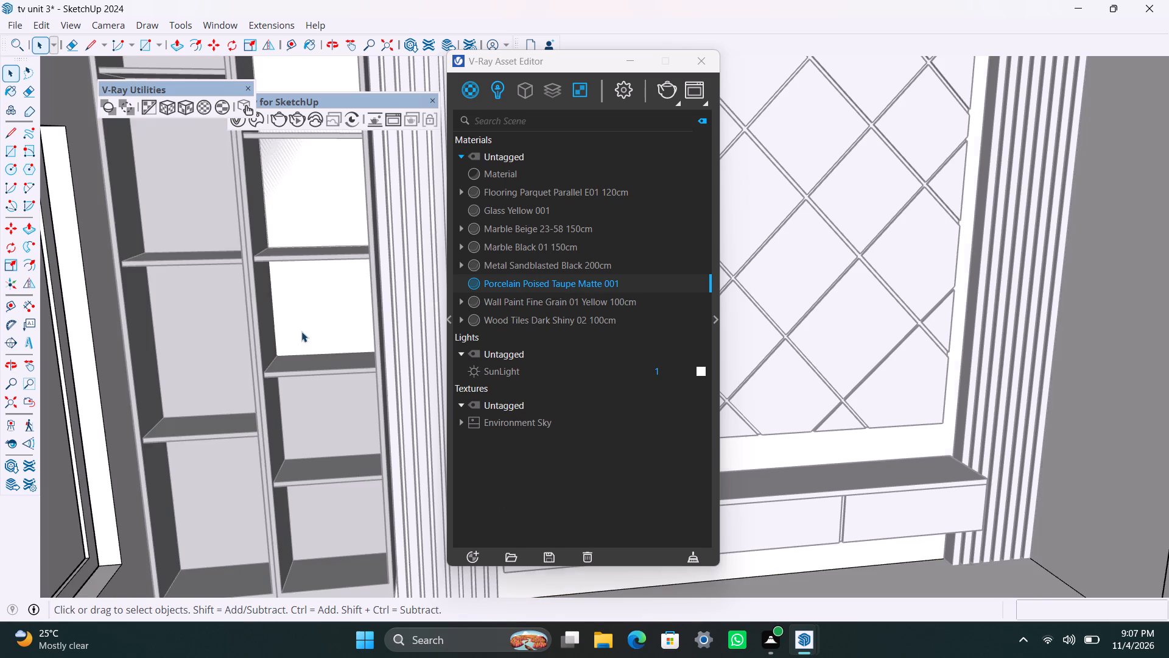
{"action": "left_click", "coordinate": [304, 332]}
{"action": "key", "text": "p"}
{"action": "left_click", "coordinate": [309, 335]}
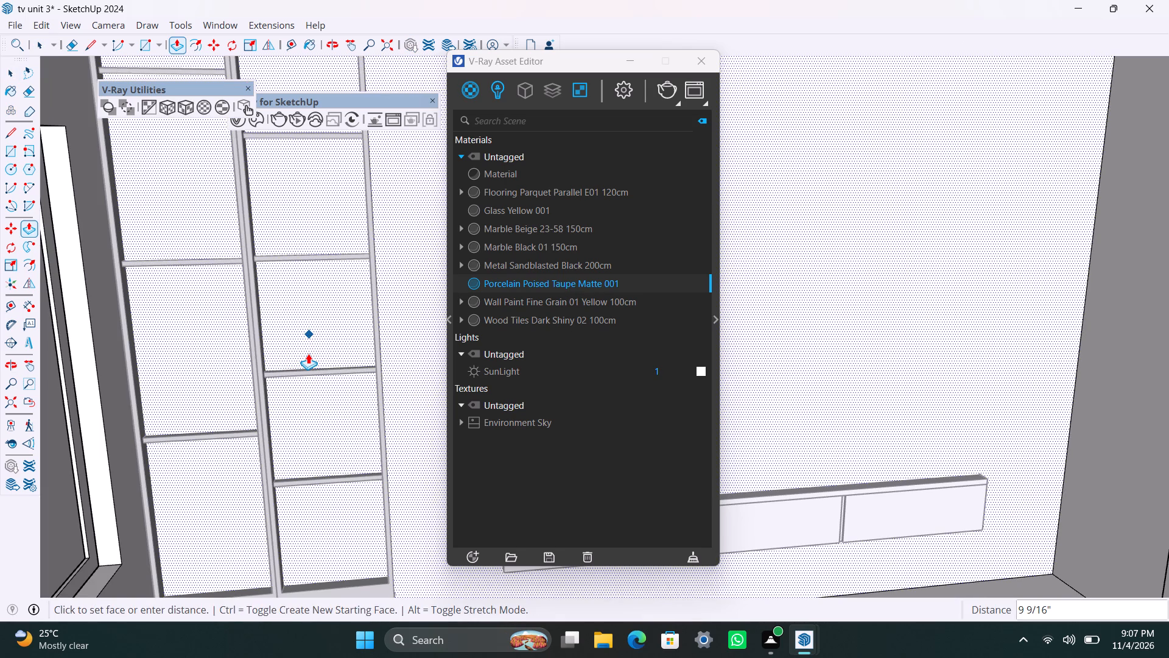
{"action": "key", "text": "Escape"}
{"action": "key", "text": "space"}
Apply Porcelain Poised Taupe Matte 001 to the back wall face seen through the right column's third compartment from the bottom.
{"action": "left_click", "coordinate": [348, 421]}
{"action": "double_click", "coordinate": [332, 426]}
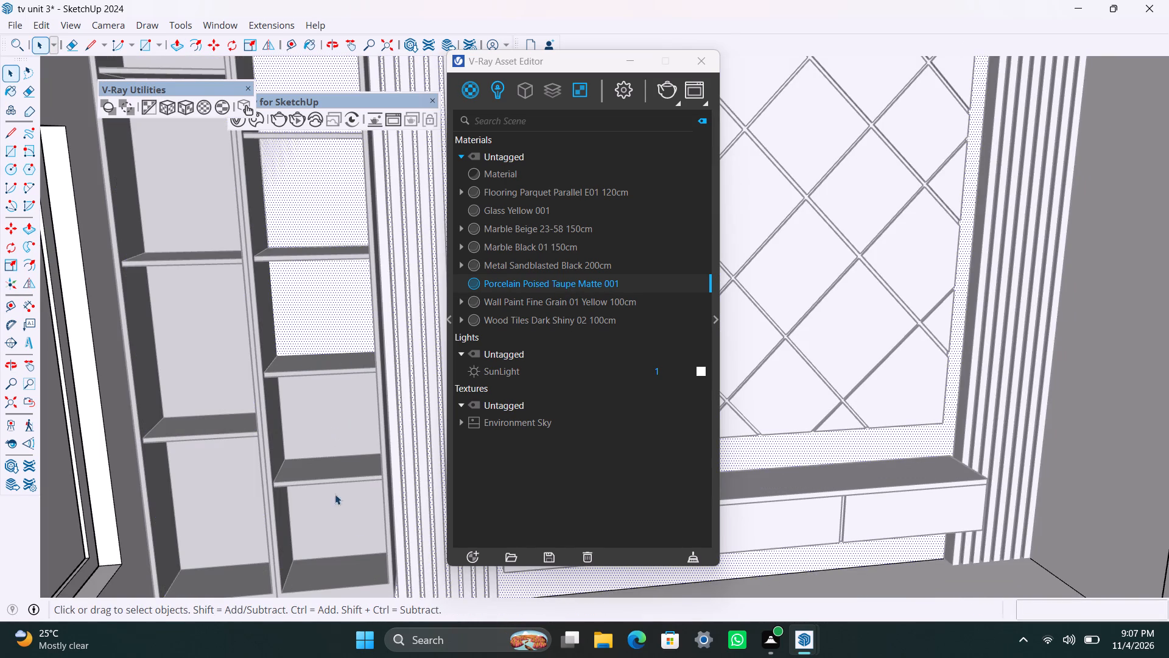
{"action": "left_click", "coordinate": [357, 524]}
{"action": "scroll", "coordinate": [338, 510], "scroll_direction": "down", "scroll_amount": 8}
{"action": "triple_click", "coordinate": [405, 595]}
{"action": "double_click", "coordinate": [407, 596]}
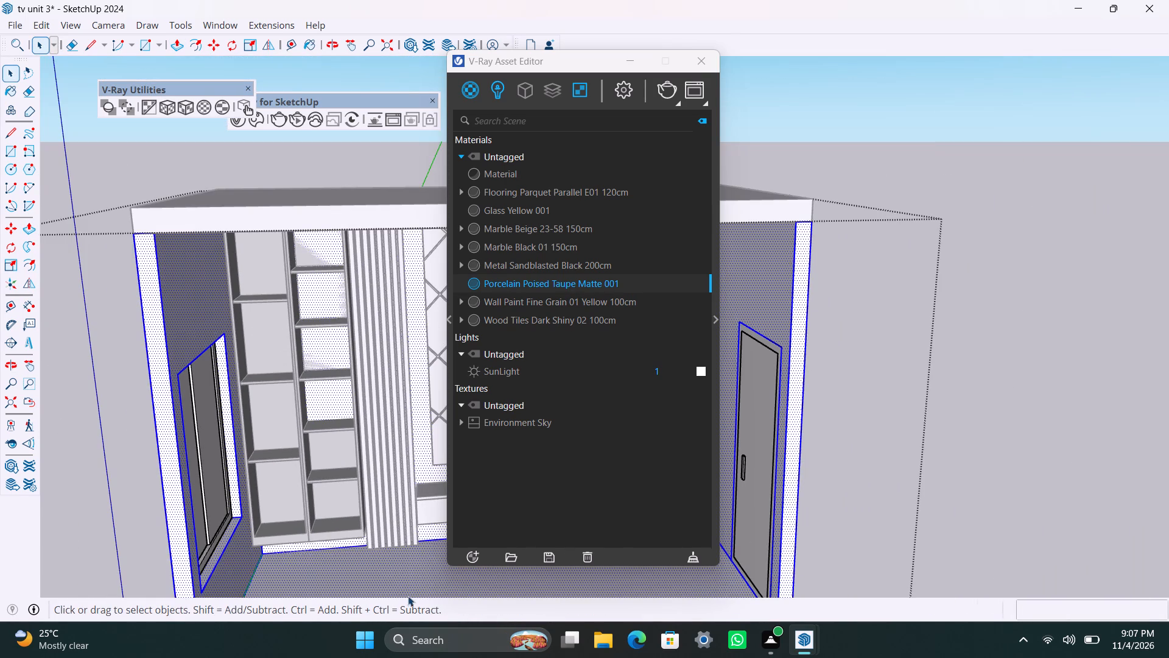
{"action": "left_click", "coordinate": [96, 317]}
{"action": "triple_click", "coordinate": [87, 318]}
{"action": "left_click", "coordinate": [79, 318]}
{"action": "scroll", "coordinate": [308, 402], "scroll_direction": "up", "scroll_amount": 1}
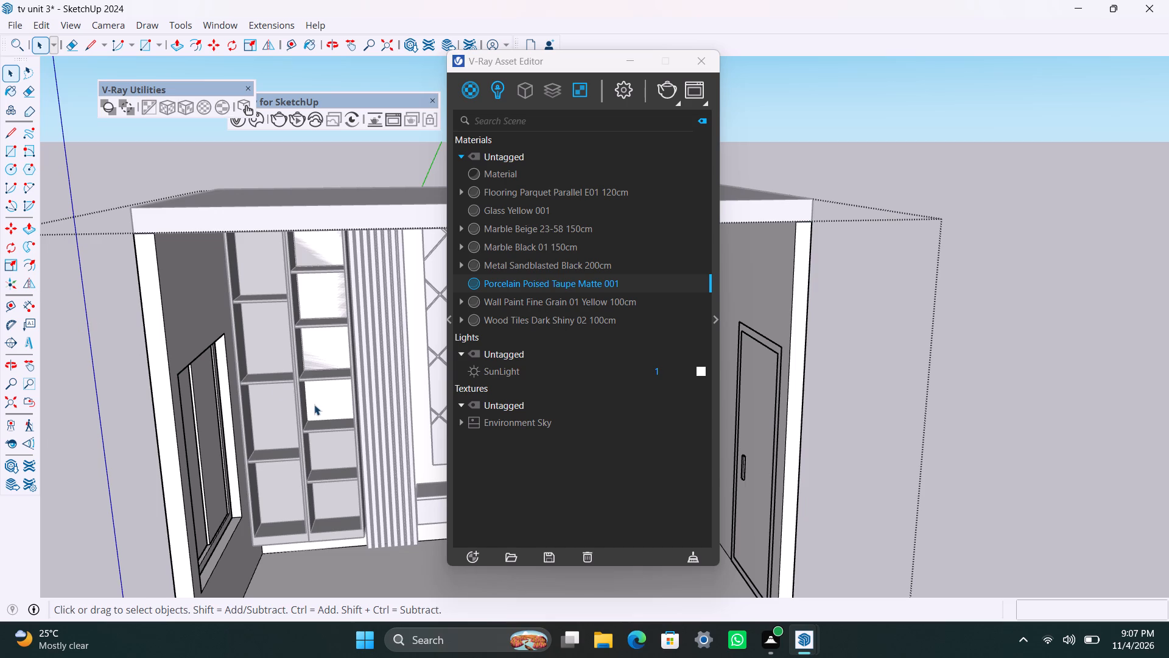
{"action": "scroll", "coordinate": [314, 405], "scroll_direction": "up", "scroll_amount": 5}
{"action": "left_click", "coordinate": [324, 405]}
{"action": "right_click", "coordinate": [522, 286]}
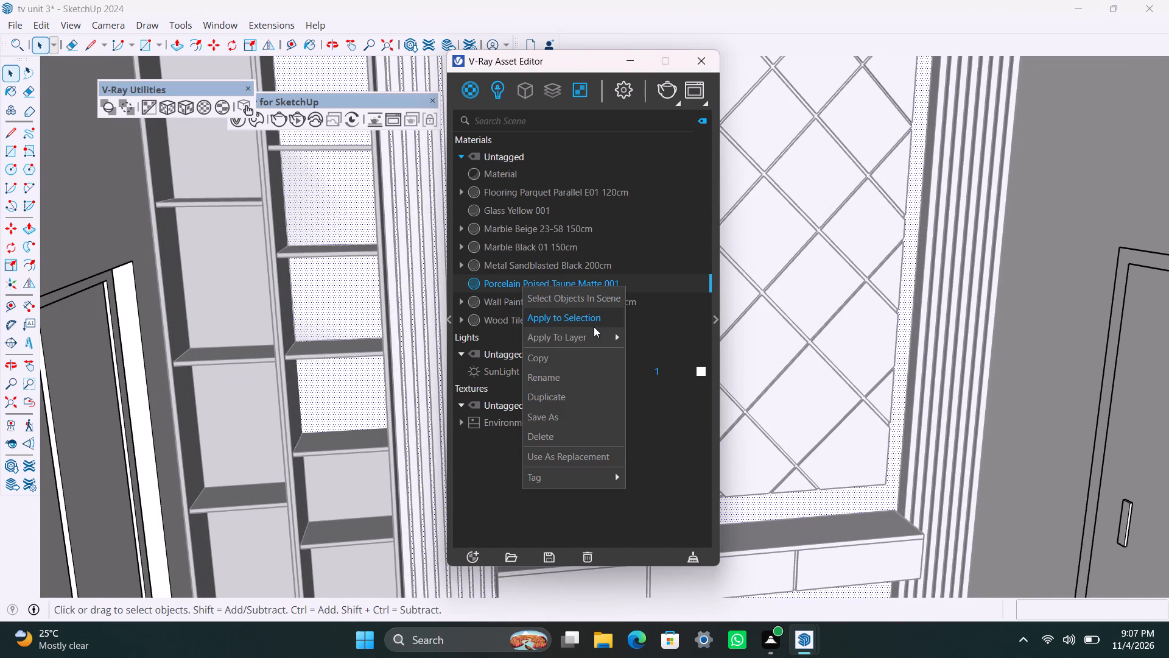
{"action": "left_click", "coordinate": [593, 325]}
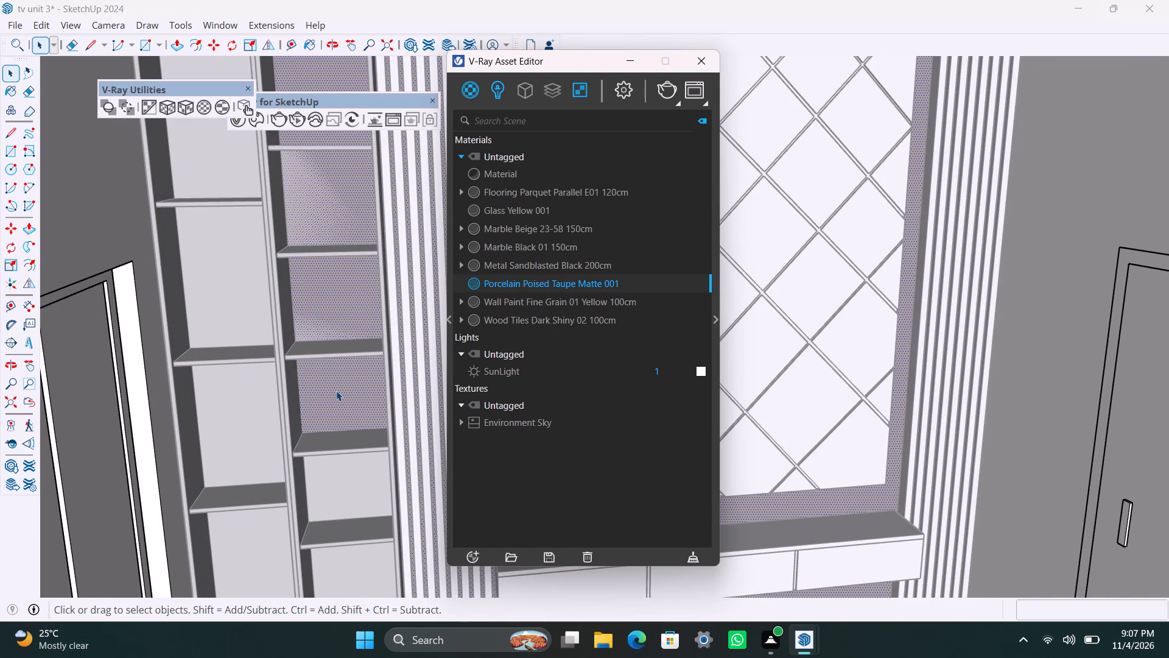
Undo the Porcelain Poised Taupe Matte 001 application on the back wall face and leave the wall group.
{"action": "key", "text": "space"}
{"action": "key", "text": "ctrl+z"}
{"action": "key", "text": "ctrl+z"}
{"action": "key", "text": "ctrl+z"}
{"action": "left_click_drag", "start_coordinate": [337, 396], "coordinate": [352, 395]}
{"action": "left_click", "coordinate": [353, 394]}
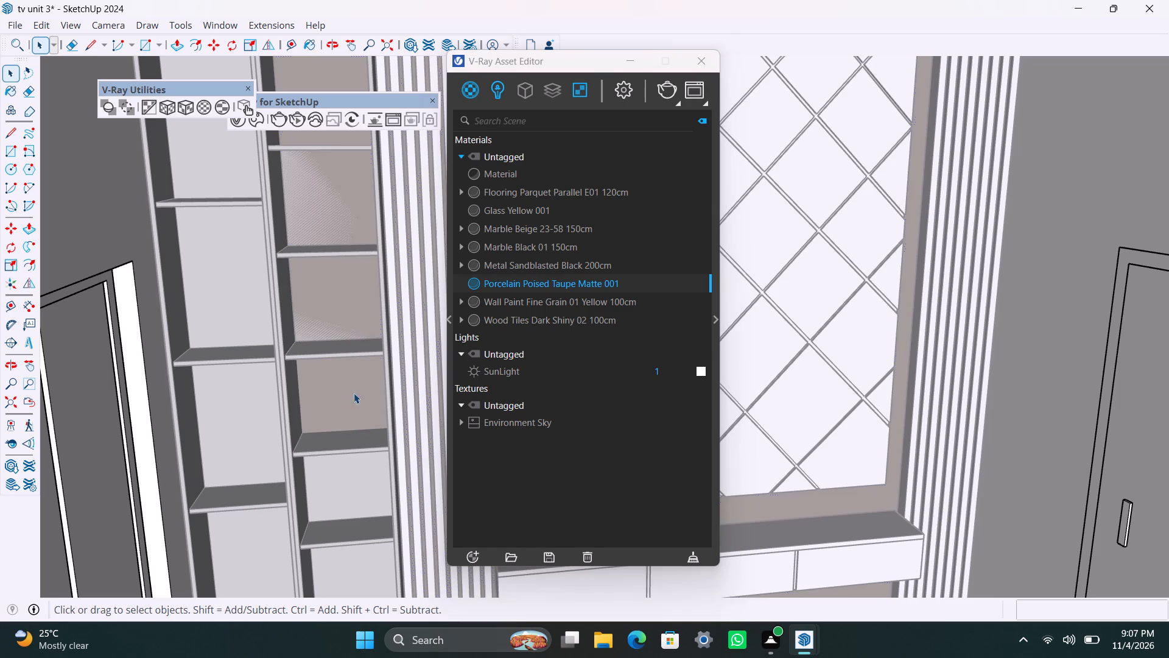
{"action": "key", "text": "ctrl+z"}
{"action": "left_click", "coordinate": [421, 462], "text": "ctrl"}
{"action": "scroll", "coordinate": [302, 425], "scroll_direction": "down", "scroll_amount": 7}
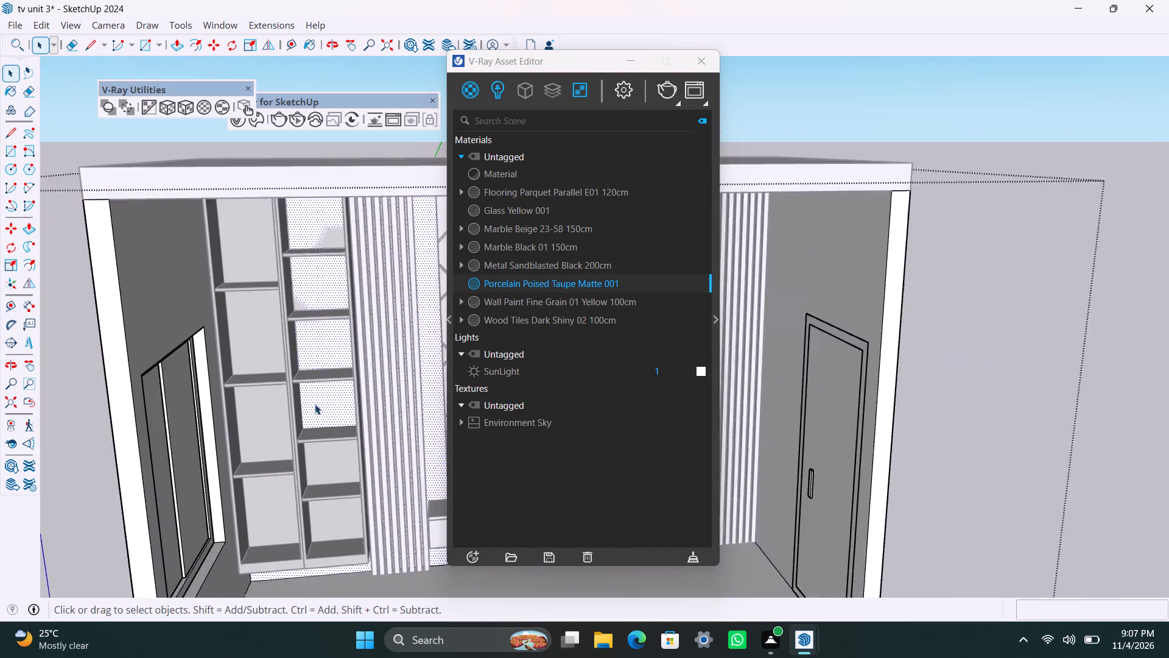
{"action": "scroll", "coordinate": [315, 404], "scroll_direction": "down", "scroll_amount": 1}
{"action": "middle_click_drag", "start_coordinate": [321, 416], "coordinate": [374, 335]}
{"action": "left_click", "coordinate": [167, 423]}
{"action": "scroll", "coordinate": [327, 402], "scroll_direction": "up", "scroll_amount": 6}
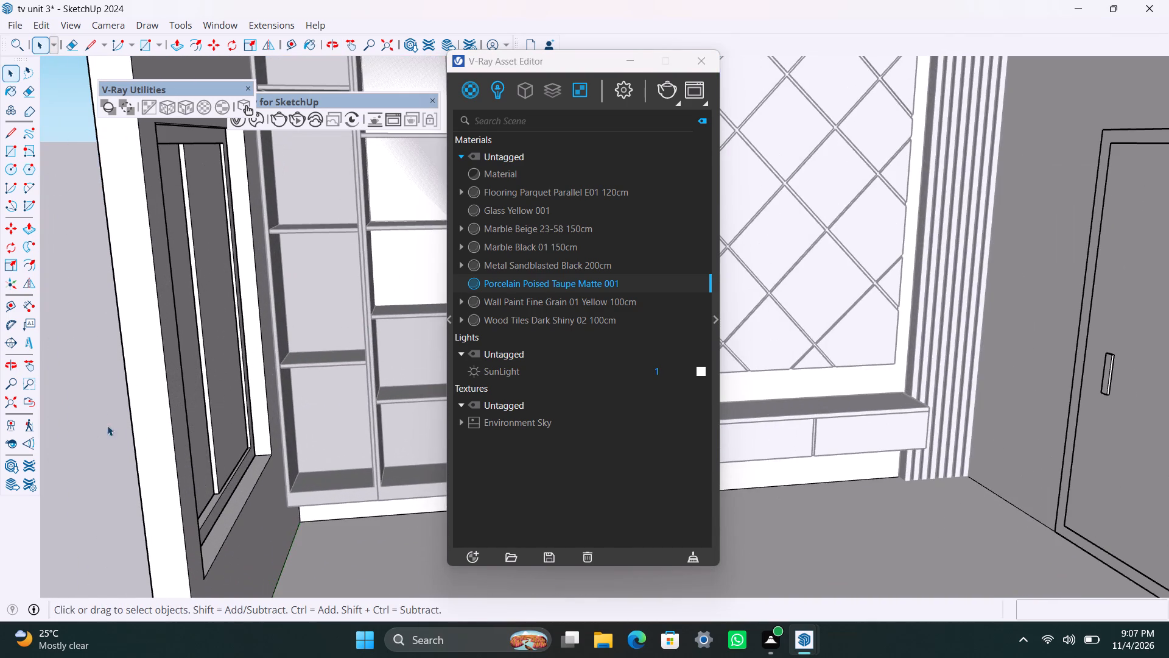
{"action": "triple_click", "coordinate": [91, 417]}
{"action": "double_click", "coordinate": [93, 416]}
Reopen the wall group for editing and try selecting its back wall face behind the shelf unit.
{"action": "scroll", "coordinate": [373, 347], "scroll_direction": "up", "scroll_amount": 3}
{"action": "middle_click_drag", "start_coordinate": [404, 317], "coordinate": [341, 400]}
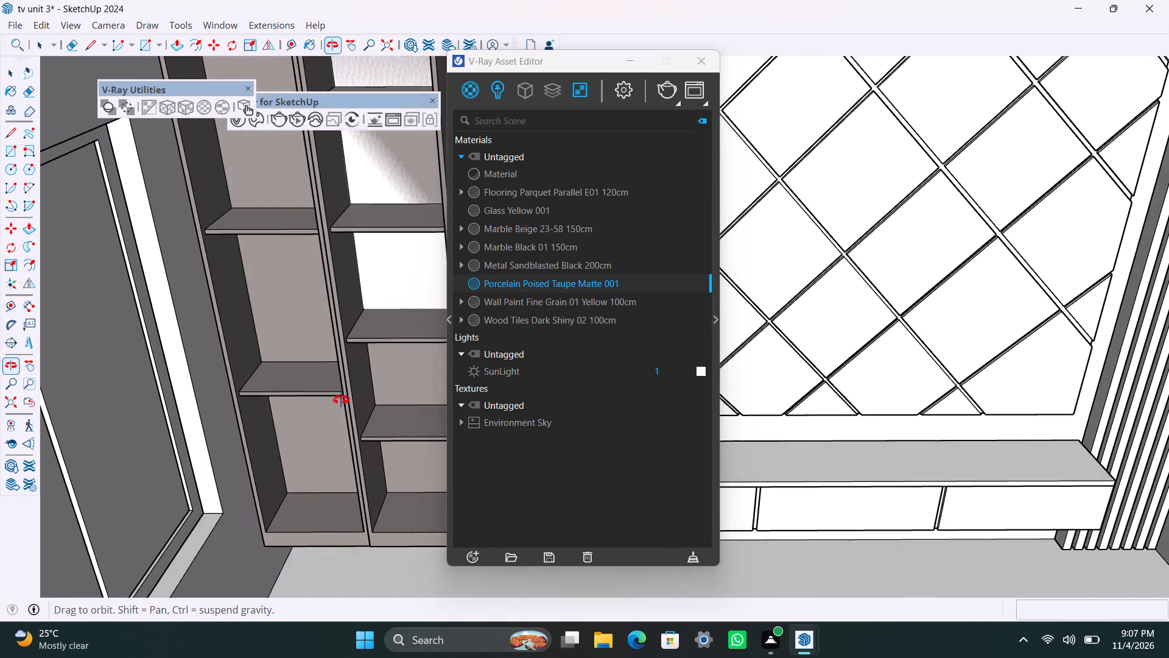
{"action": "middle_click_drag", "start_coordinate": [341, 400], "coordinate": [376, 384]}
{"action": "left_click", "coordinate": [409, 294]}
{"action": "double_click", "coordinate": [406, 276]}
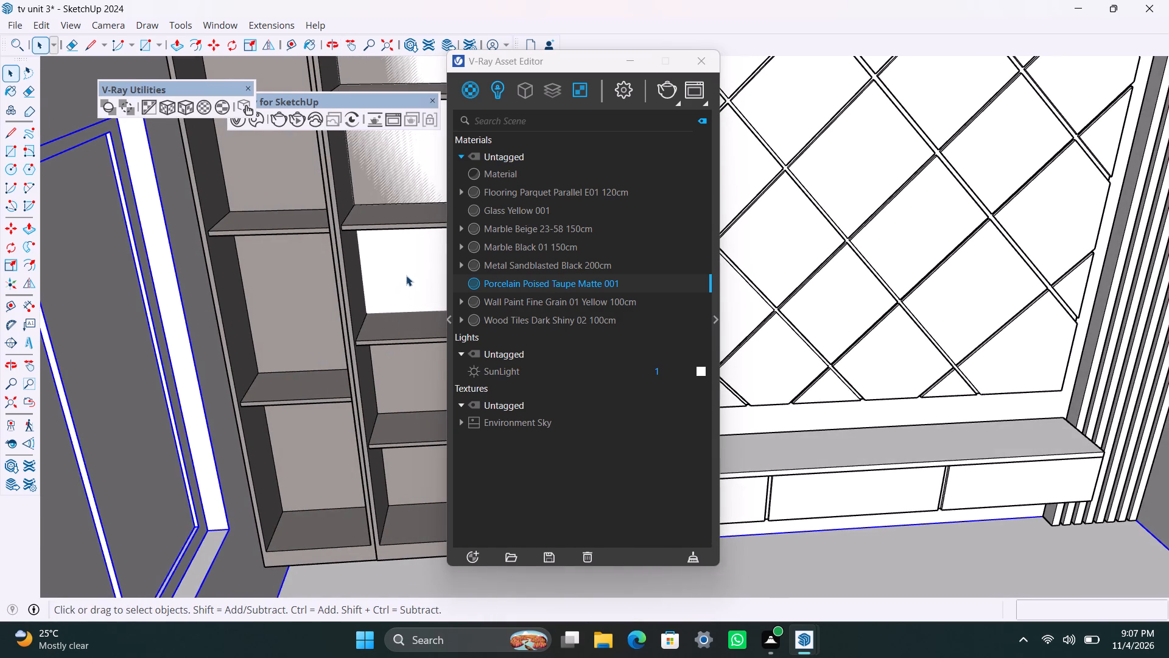
{"action": "left_click", "coordinate": [406, 275]}
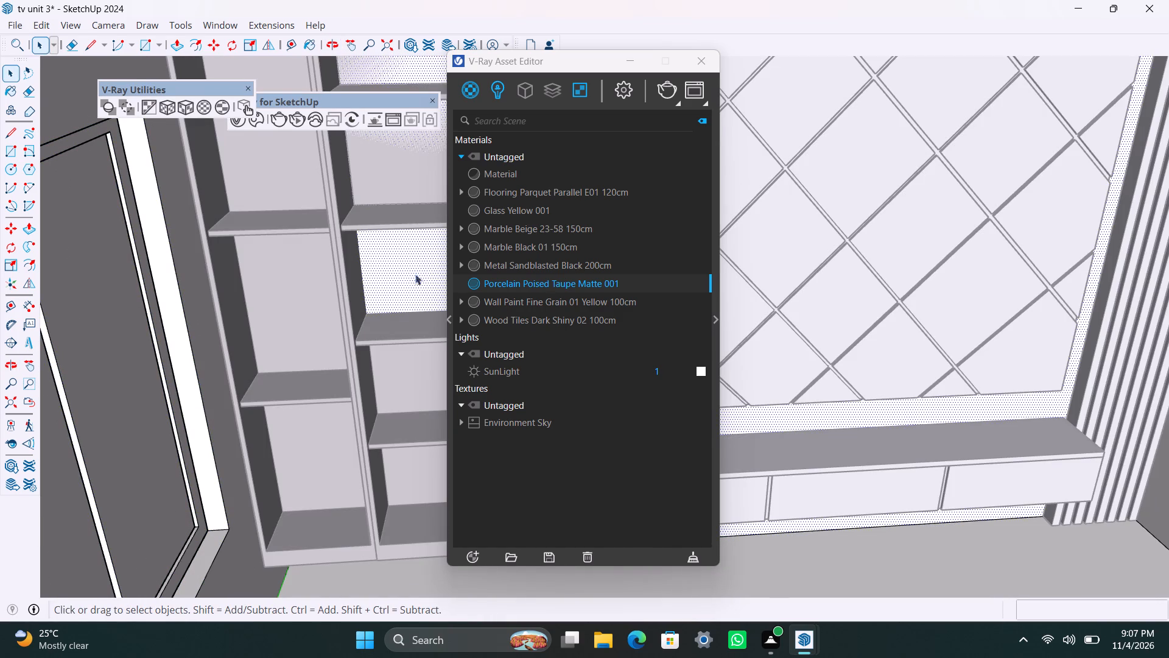
{"action": "left_click", "coordinate": [786, 411], "text": "shift"}
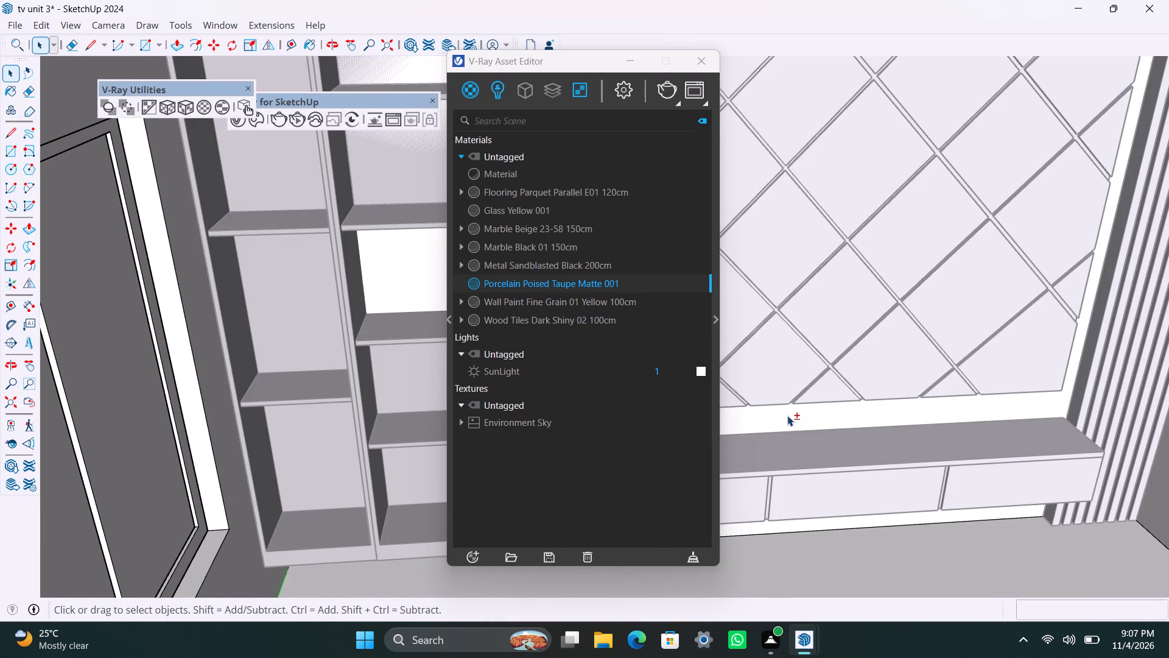
{"action": "left_click", "coordinate": [414, 270], "text": "shift"}
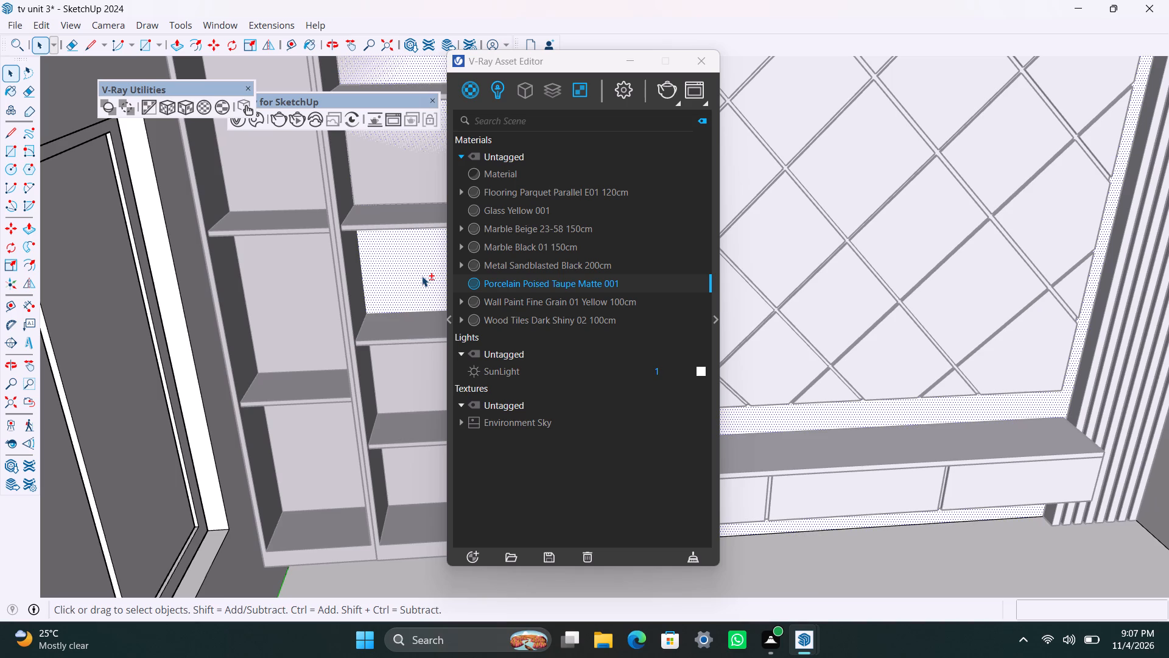
{"action": "left_click", "coordinate": [420, 276], "text": "shift"}
Draw a rectangle of about 1' 5" by 1' 4 9/16" on the back wall, filling the right column's third compartment from the bottom.
{"action": "scroll", "coordinate": [358, 389], "scroll_direction": "down", "scroll_amount": 3}
{"action": "middle_click_drag", "start_coordinate": [355, 400], "coordinate": [255, 431]}
{"action": "scroll", "coordinate": [298, 400], "scroll_direction": "up", "scroll_amount": 3}
{"action": "middle_click_drag", "start_coordinate": [348, 377], "coordinate": [376, 326]}
{"action": "scroll", "coordinate": [297, 304], "scroll_direction": "up", "scroll_amount": 2}
{"action": "middle_click_drag", "start_coordinate": [299, 310], "coordinate": [363, 273]}
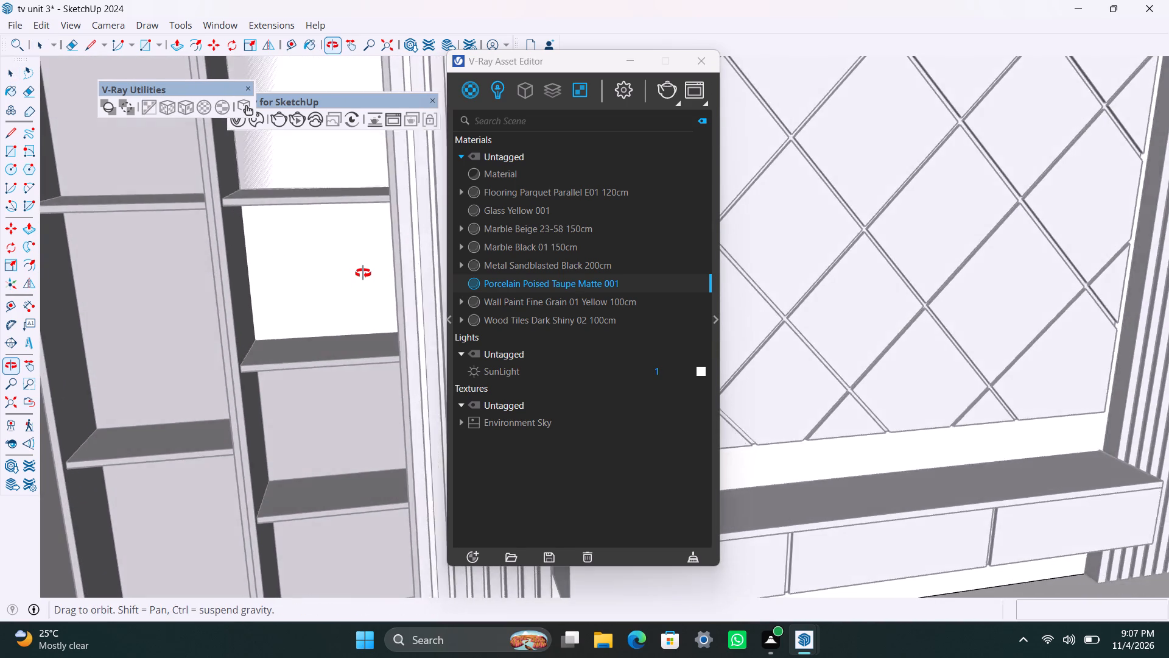
{"action": "middle_click_drag", "start_coordinate": [363, 273], "coordinate": [372, 268]}
{"action": "key", "text": "r"}
{"action": "scroll", "coordinate": [298, 207], "scroll_direction": "up", "scroll_amount": 3}
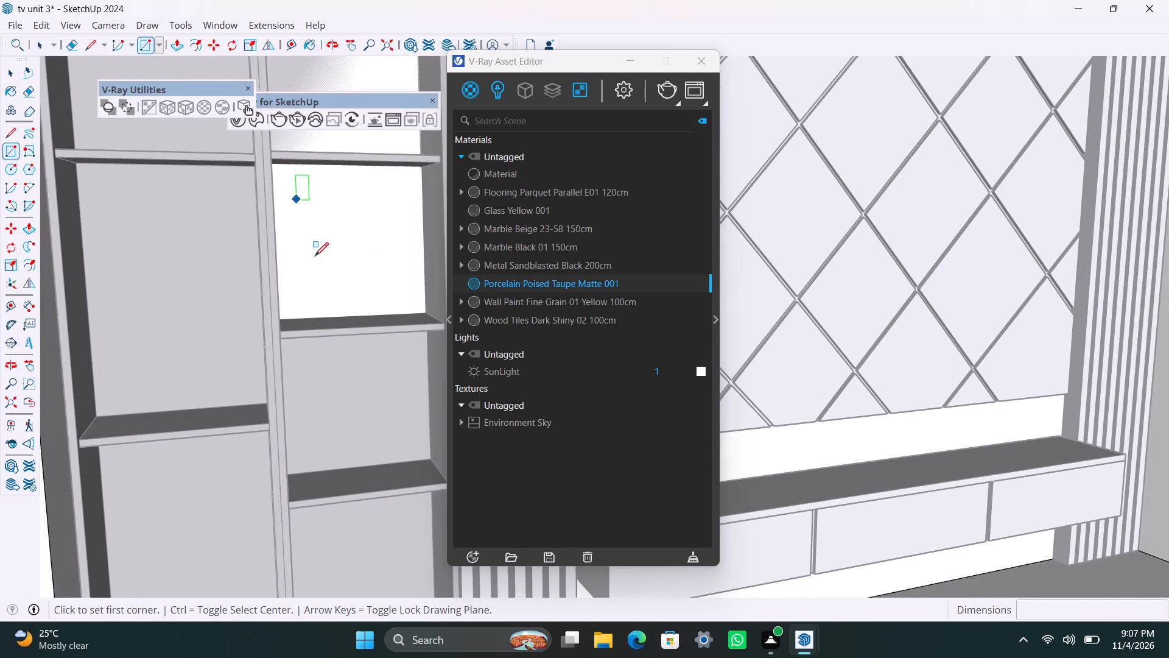
{"action": "middle_click_drag", "start_coordinate": [345, 262], "coordinate": [299, 275]}
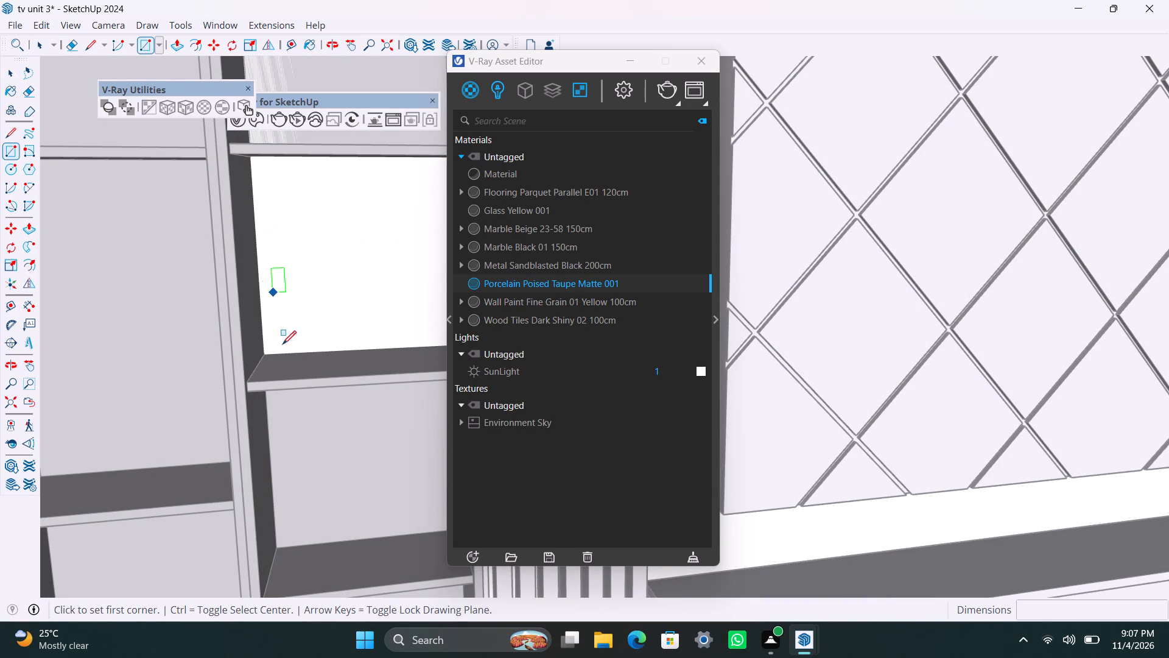
{"action": "left_click", "coordinate": [262, 349]}
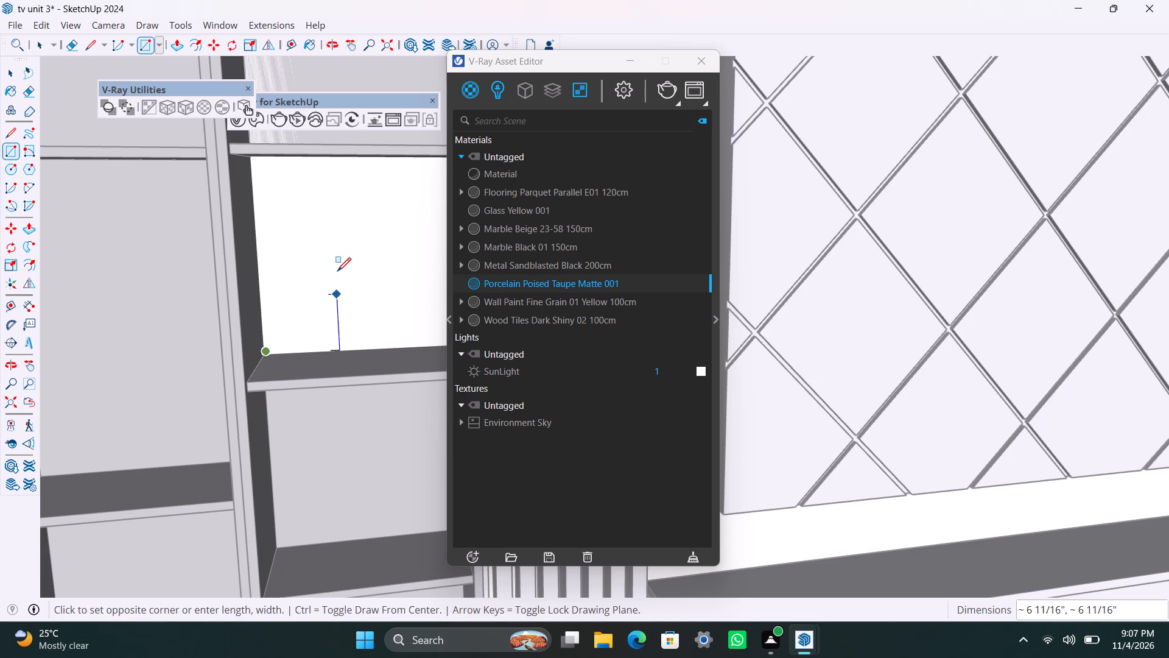
{"action": "scroll", "coordinate": [342, 282], "scroll_direction": "down", "scroll_amount": 3}
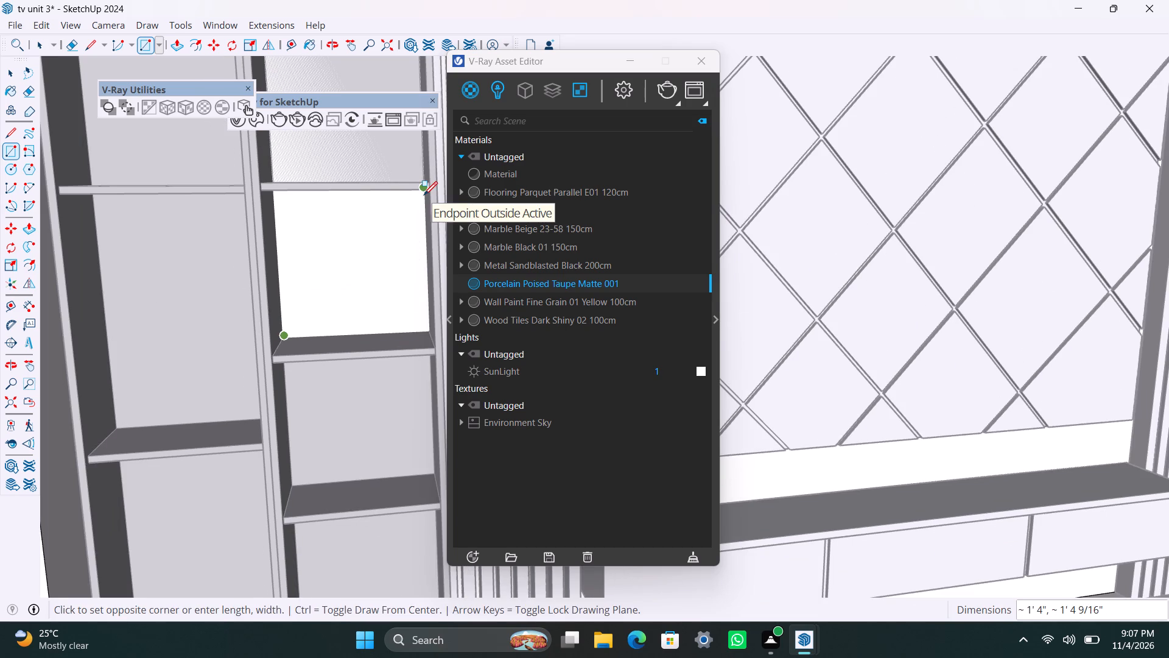
{"action": "scroll", "coordinate": [424, 202], "scroll_direction": "up", "scroll_amount": 6}
{"action": "middle_click_drag", "start_coordinate": [424, 198], "coordinate": [426, 175]}
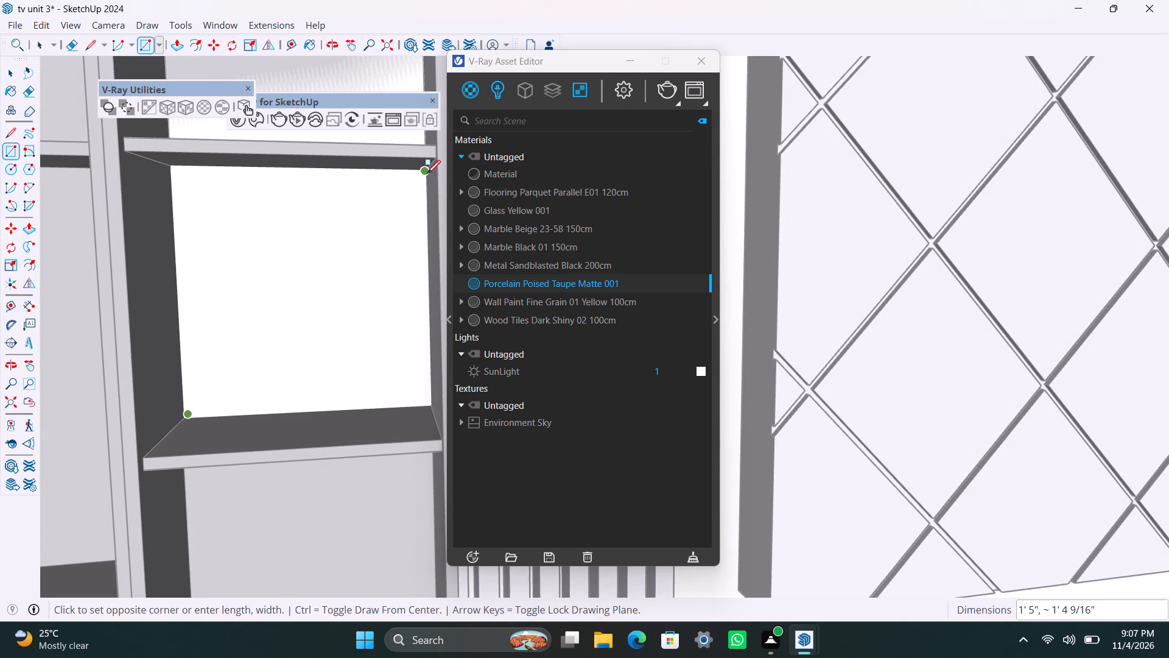
{"action": "left_click", "coordinate": [427, 174]}
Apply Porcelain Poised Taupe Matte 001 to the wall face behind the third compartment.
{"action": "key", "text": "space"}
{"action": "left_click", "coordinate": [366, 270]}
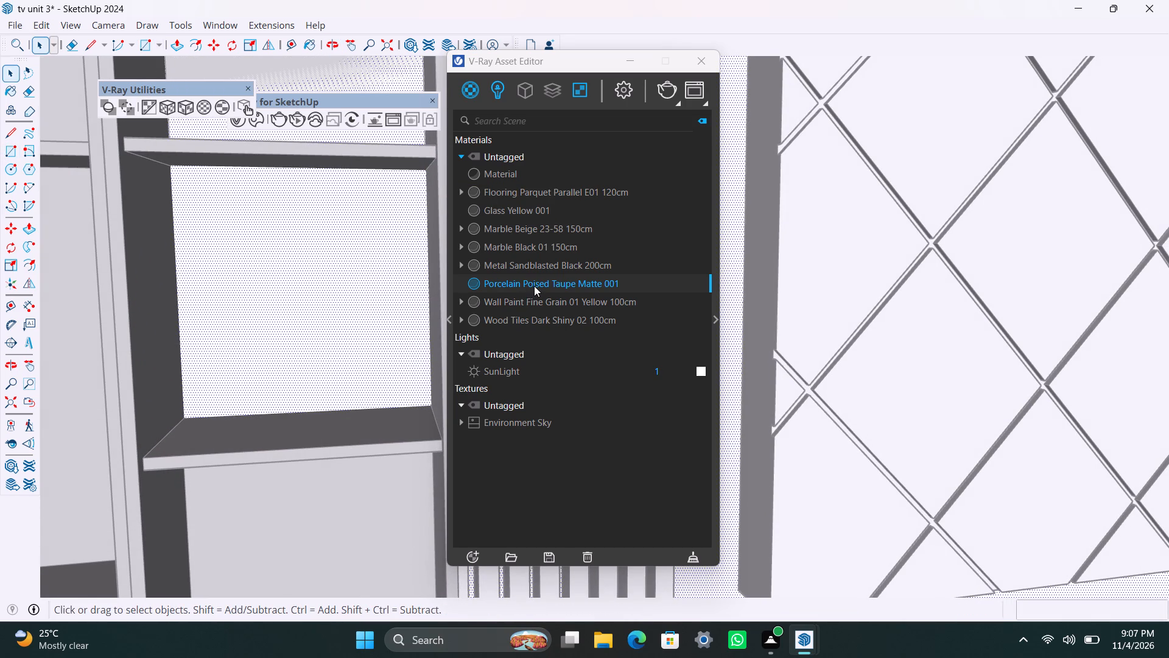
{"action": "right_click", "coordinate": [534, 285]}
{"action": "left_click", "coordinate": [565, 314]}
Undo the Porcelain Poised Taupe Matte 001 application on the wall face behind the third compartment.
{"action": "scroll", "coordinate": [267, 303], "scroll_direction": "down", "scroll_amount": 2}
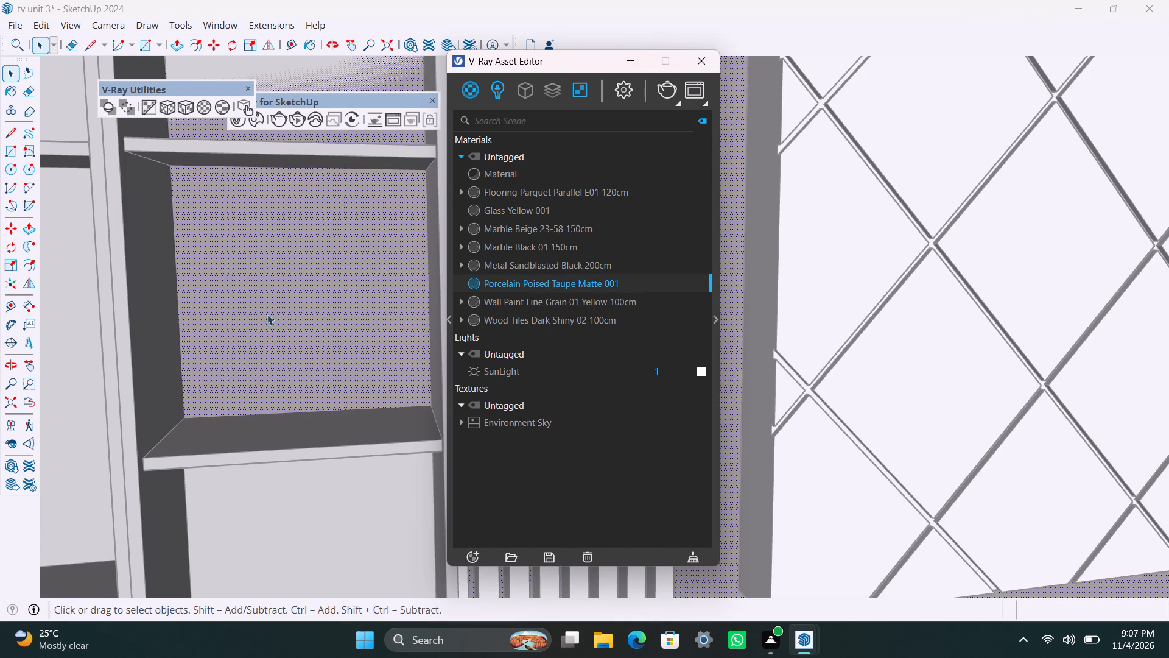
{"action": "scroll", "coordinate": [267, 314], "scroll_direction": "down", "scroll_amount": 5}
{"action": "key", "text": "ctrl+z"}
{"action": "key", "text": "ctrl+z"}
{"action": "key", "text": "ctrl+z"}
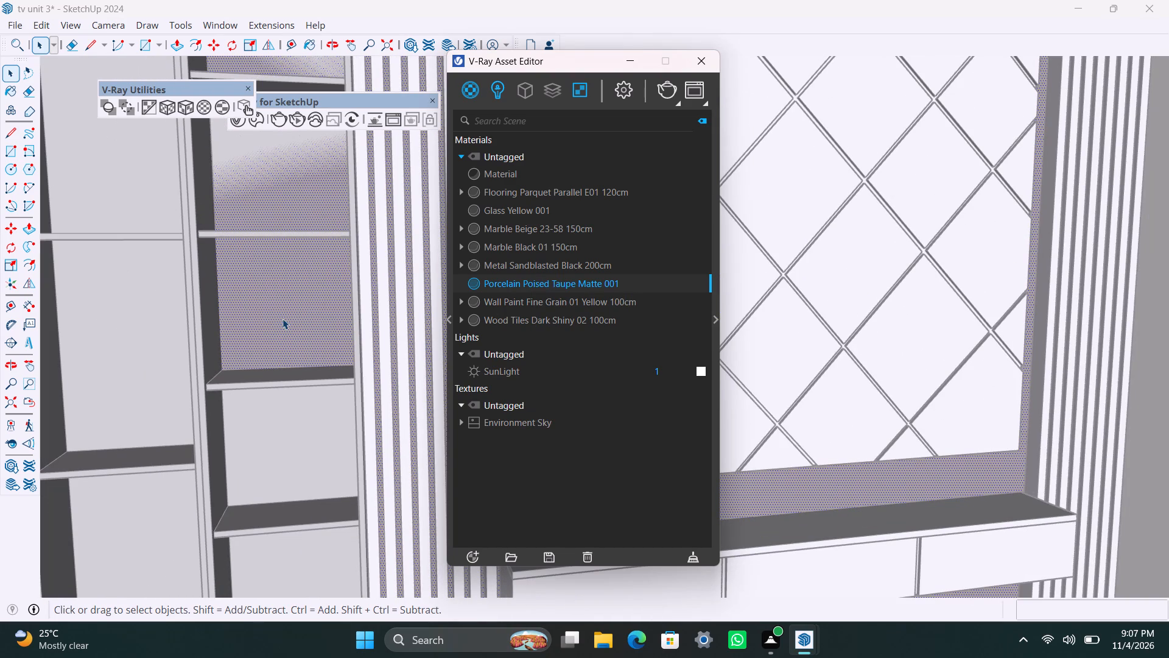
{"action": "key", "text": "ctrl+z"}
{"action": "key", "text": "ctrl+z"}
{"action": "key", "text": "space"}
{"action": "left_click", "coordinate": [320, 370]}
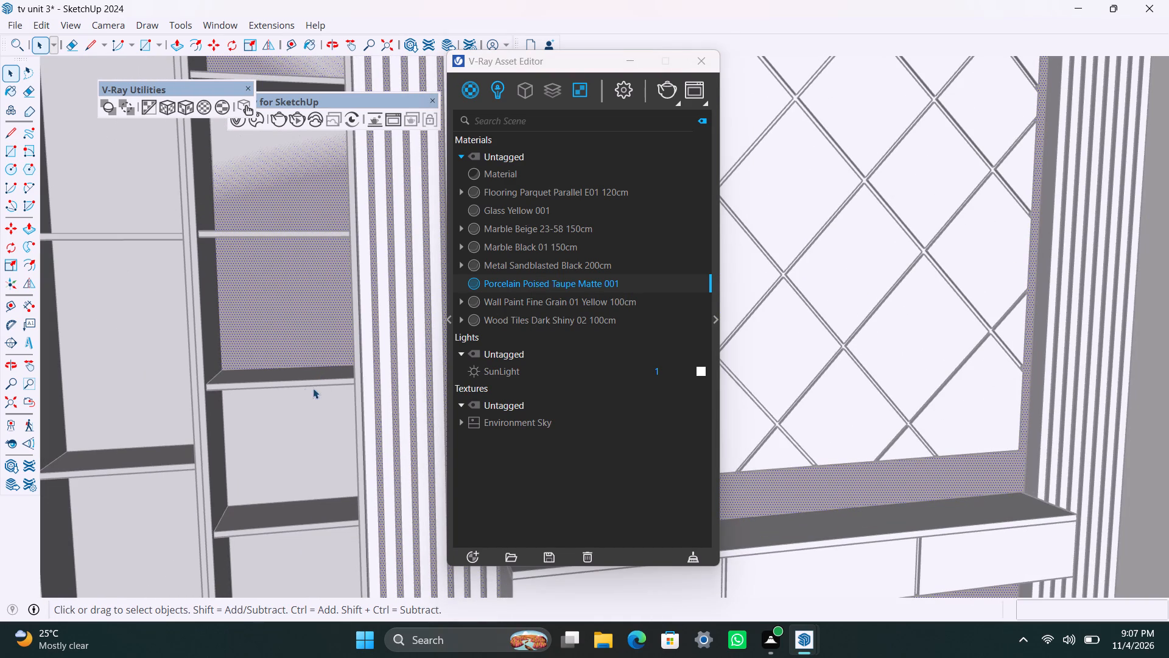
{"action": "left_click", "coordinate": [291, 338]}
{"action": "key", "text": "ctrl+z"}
Redraw the third compartment's back rectangle from its upper-left to lower-right corner, about 1' 4 9/16" by 1' 5".
{"action": "scroll", "coordinate": [283, 329], "scroll_direction": "up", "scroll_amount": 3}
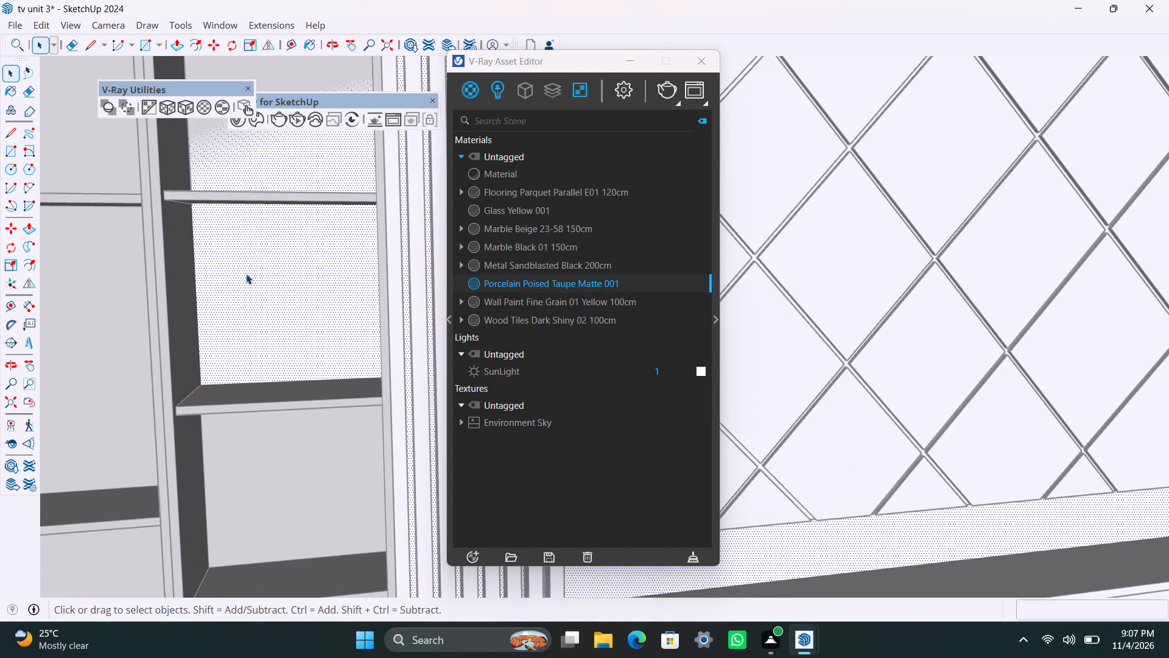
{"action": "scroll", "coordinate": [246, 273], "scroll_direction": "up", "scroll_amount": 2}
{"action": "middle_click_drag", "start_coordinate": [246, 274], "coordinate": [258, 241]}
{"action": "key", "text": "r"}
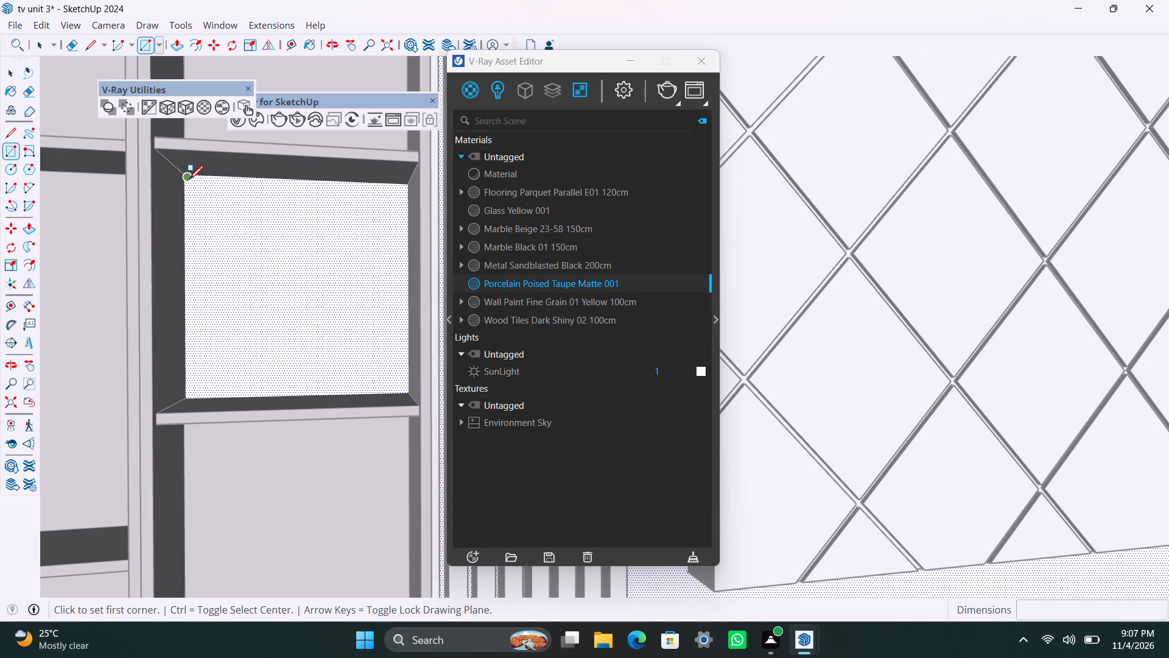
{"action": "left_click", "coordinate": [188, 174]}
{"action": "left_click", "coordinate": [409, 394]}
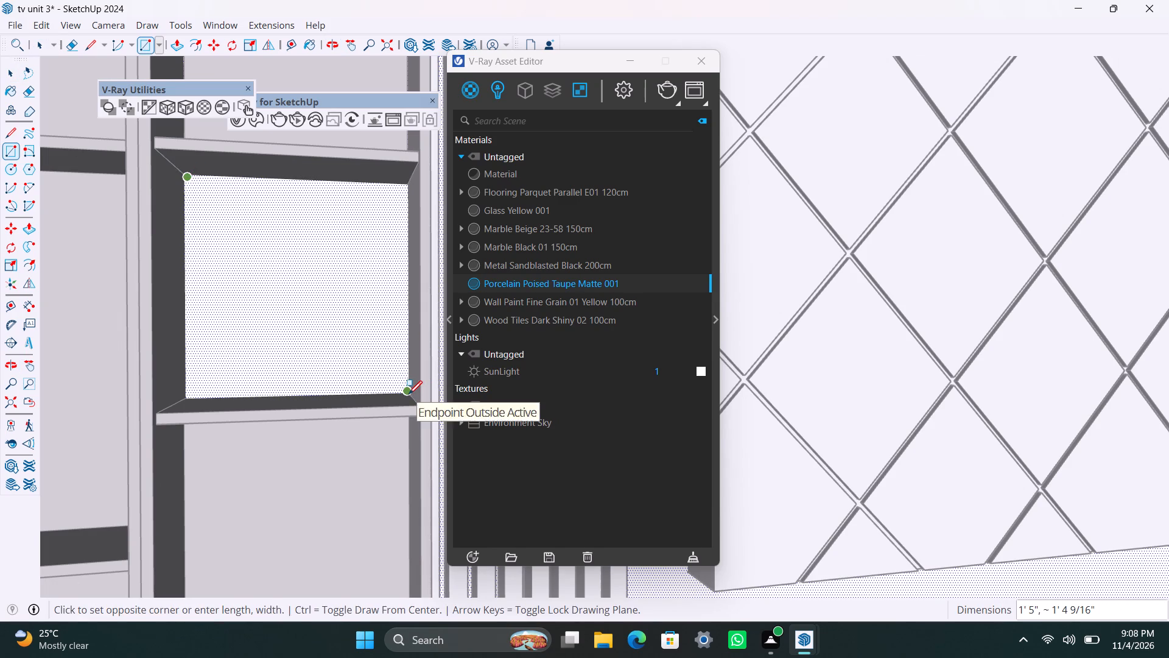
{"action": "key", "text": "space"}
{"action": "double_click", "coordinate": [342, 338]}
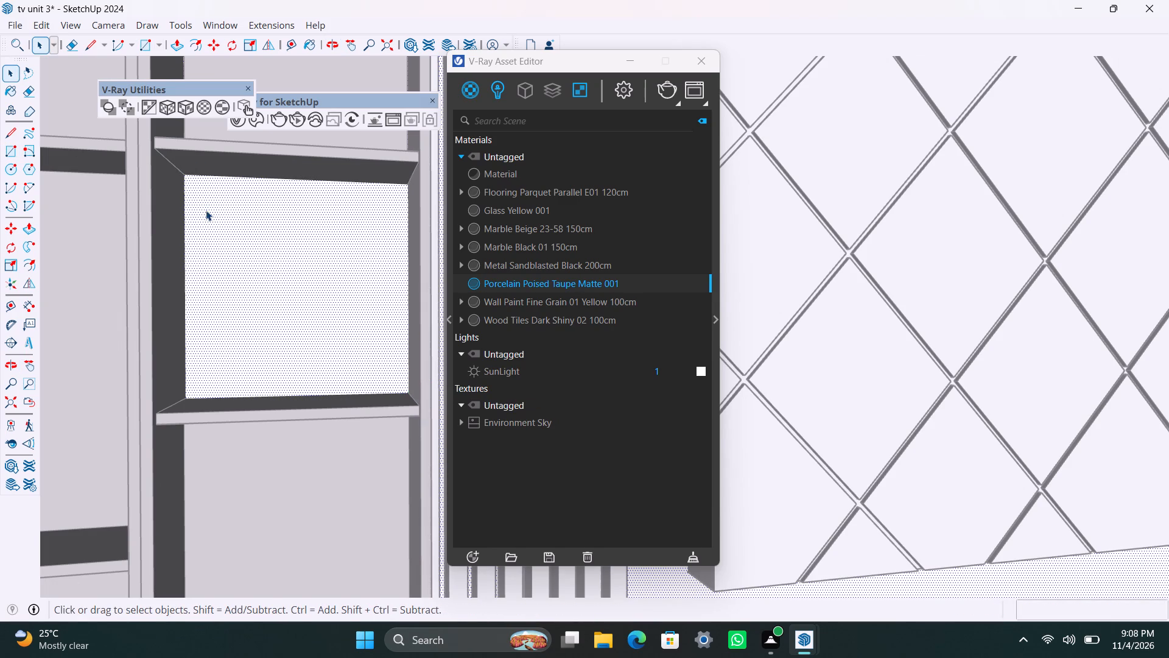
{"action": "key", "text": "r"}
{"action": "left_click", "coordinate": [184, 172]}
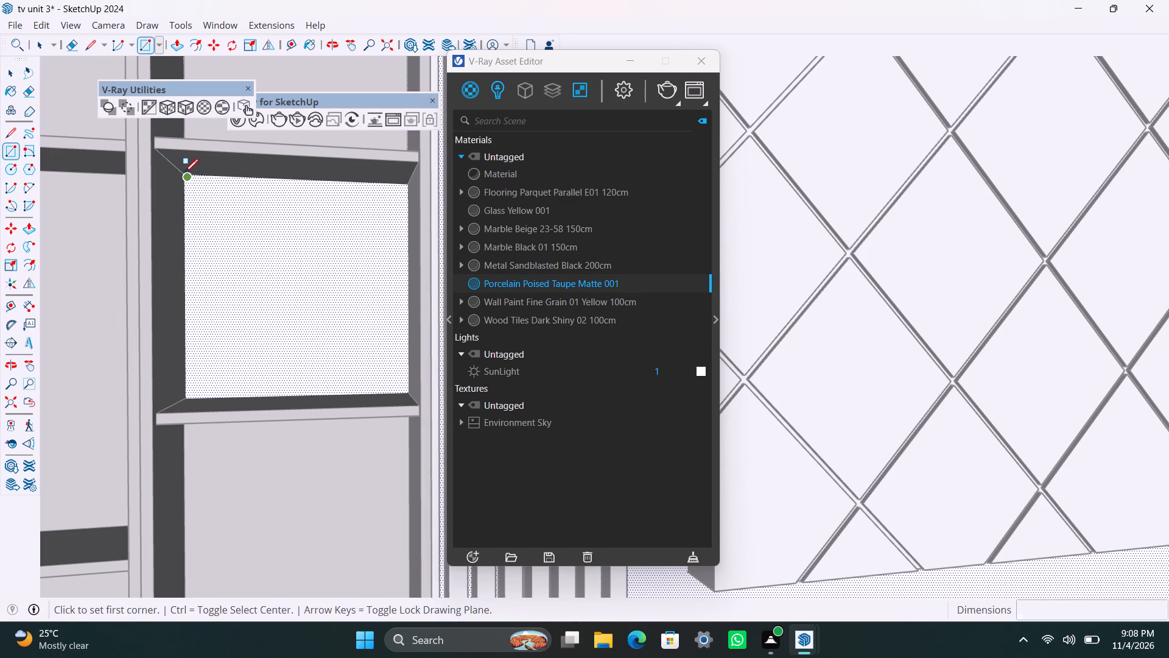
{"action": "left_click", "coordinate": [409, 391]}
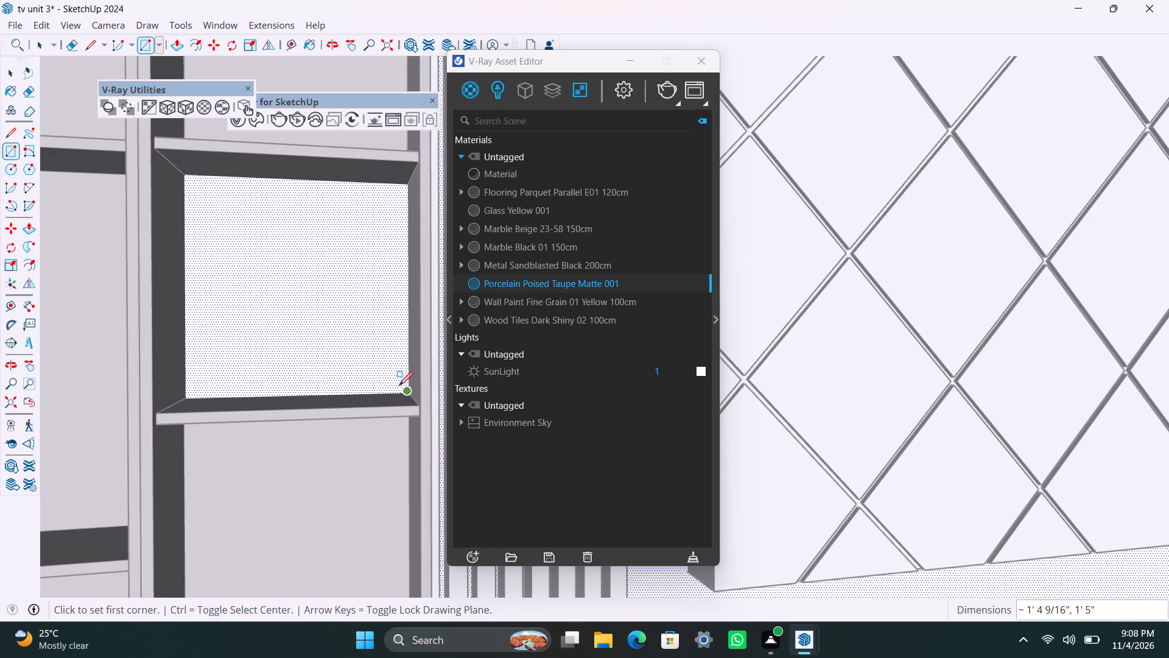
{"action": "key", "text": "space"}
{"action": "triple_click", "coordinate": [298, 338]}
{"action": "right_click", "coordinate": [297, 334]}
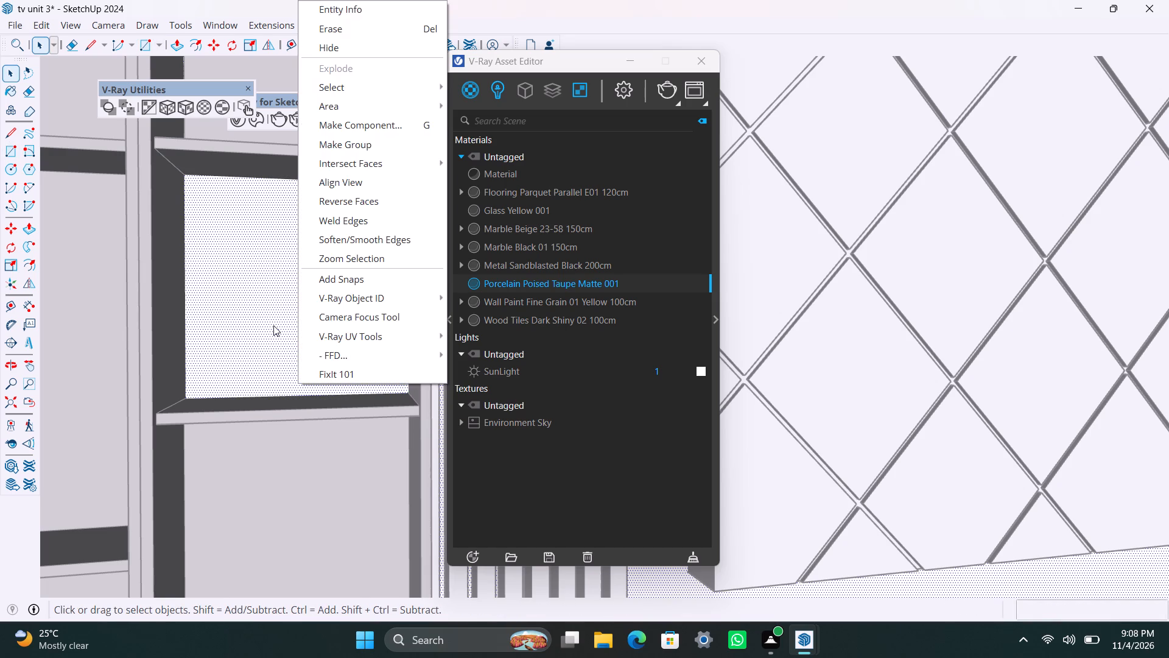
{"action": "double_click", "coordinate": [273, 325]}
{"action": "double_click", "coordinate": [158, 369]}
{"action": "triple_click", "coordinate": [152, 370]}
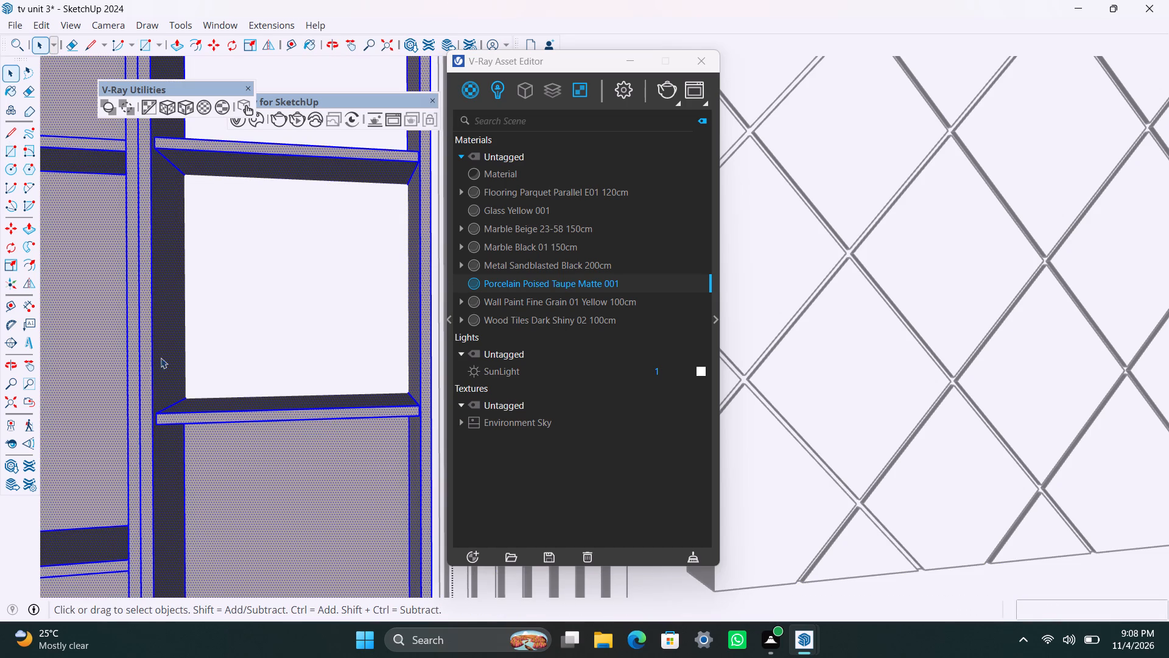
Redraw the rectangle over the third compartment's back, from its upper-left inner corner to its lower-right inner corner.
{"action": "key", "text": "r"}
{"action": "left_click_drag", "start_coordinate": [186, 177], "coordinate": [191, 184]}
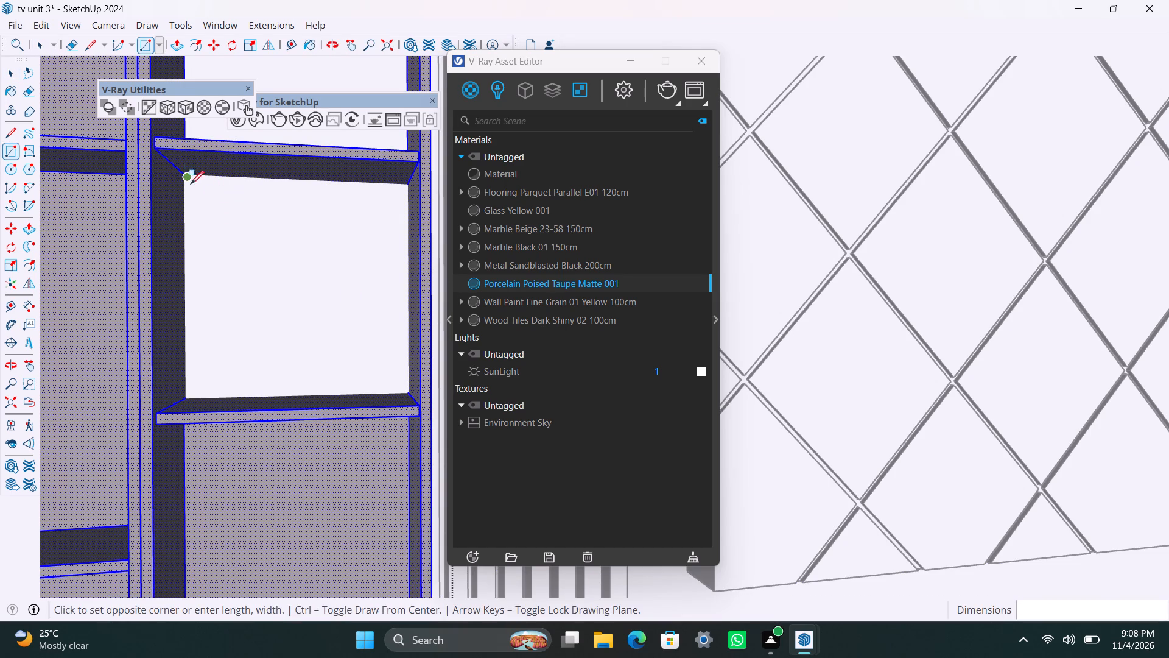
{"action": "left_click_drag", "start_coordinate": [191, 184], "coordinate": [197, 189]}
{"action": "left_click", "coordinate": [409, 395]}
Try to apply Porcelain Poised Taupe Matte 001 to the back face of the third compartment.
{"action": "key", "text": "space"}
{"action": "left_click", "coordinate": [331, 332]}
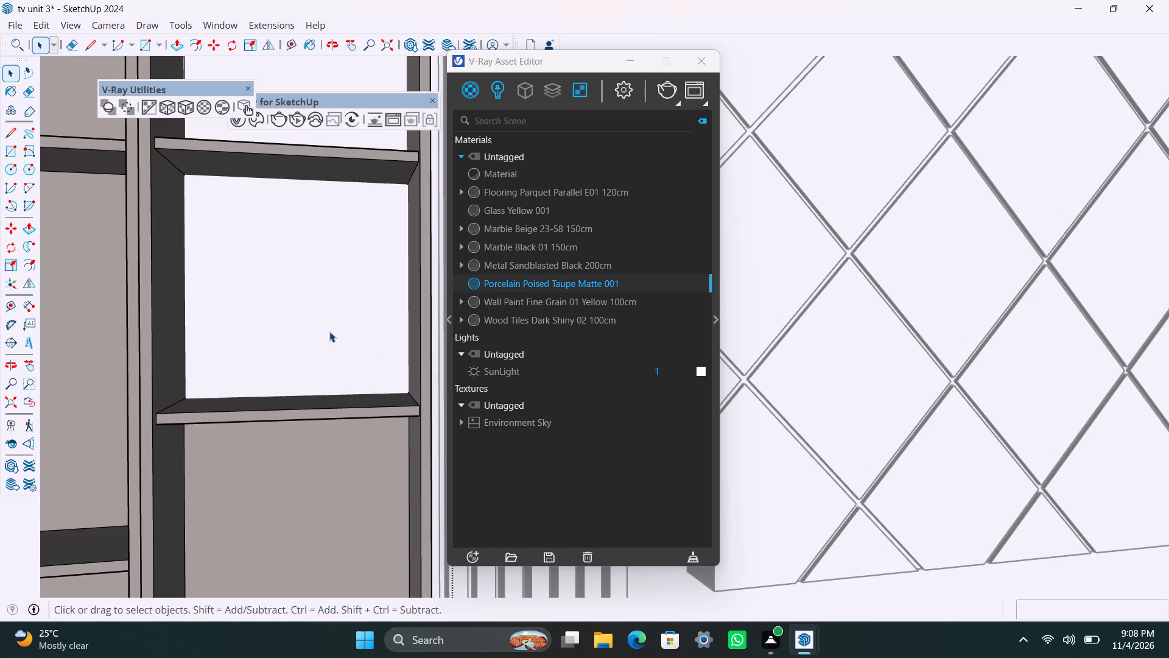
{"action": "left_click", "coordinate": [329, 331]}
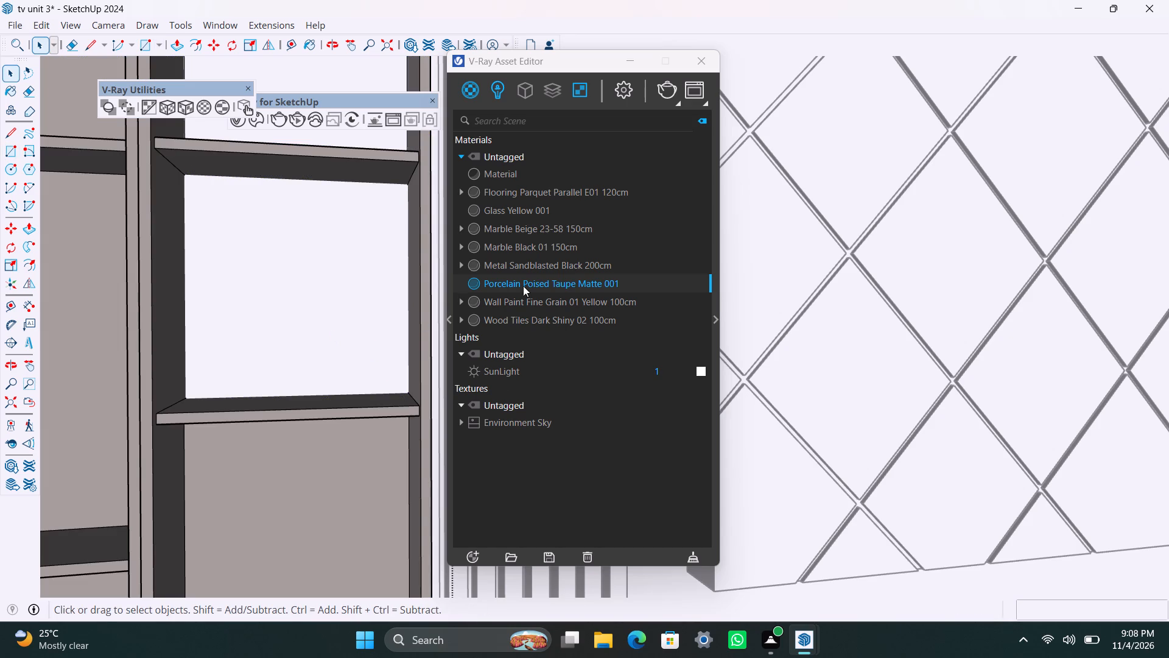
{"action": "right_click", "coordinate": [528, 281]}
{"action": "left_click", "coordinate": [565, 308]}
Apply Porcelain Poised Taupe Matte 001 to the connected room shell, including back wall and floor, but excluding the two side wall faces.
{"action": "triple_click", "coordinate": [305, 316]}
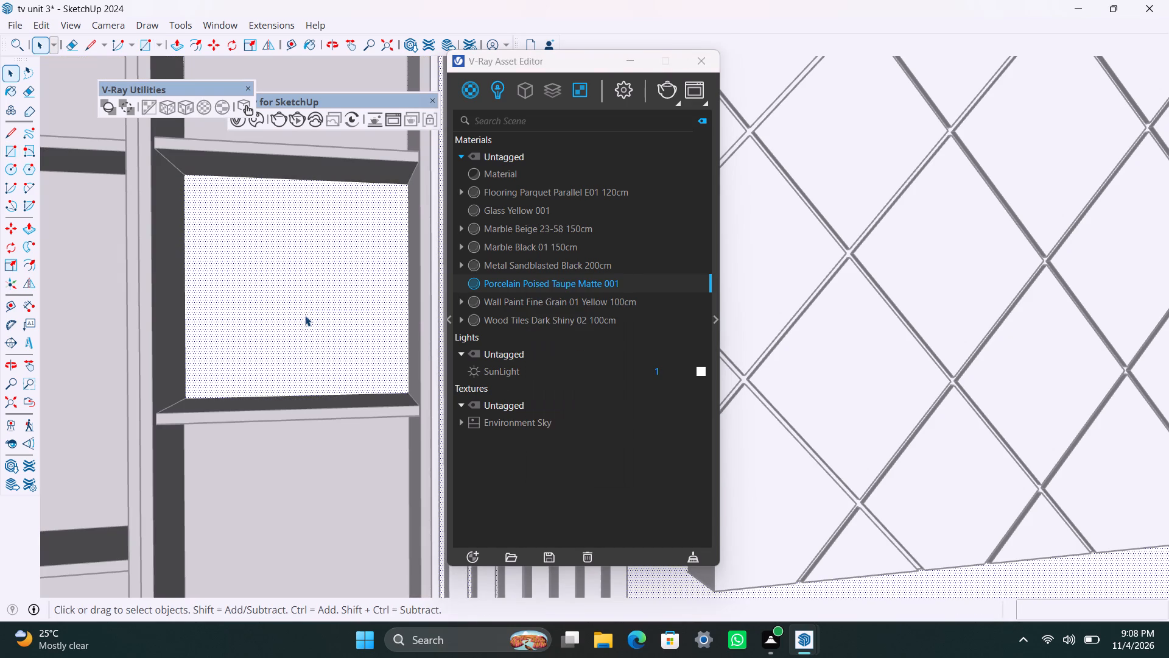
{"action": "scroll", "coordinate": [303, 348], "scroll_direction": "down", "scroll_amount": 11}
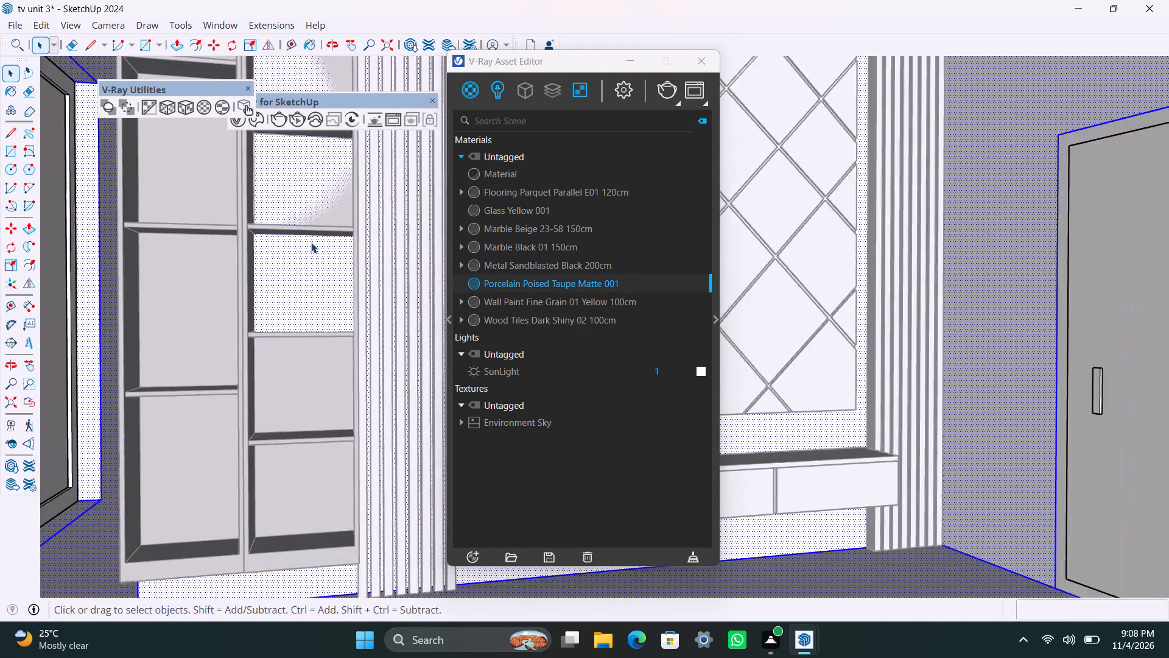
{"action": "scroll", "coordinate": [311, 242], "scroll_direction": "down", "scroll_amount": 4}
{"action": "middle_click_drag", "start_coordinate": [372, 302], "coordinate": [310, 370]}
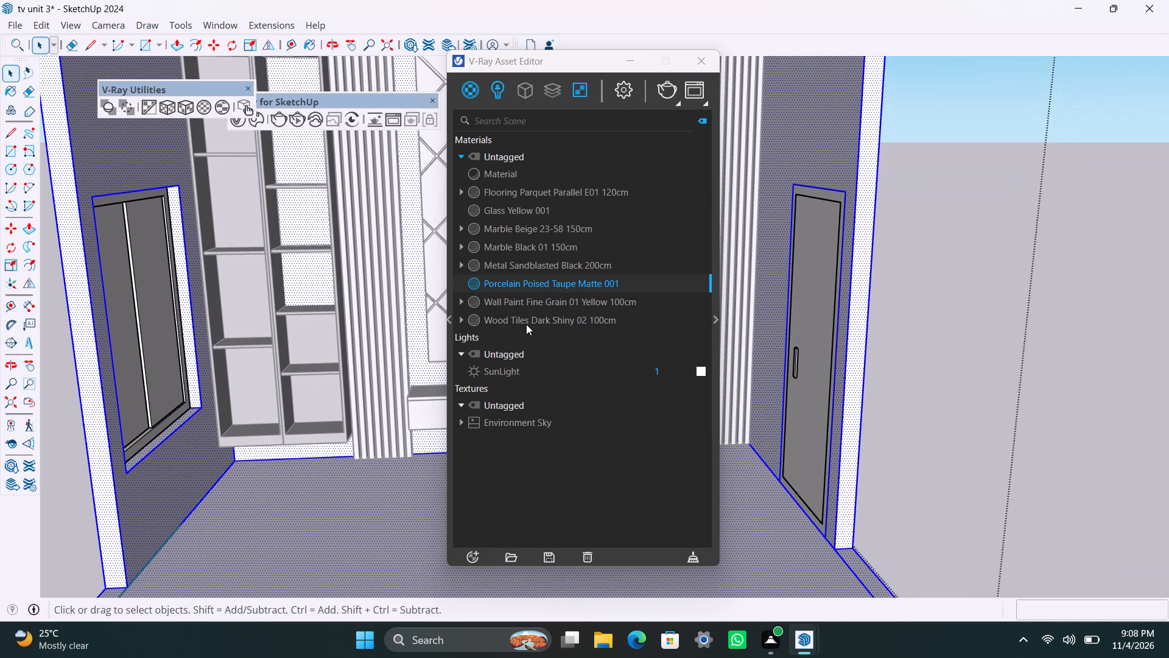
{"action": "left_click", "coordinate": [838, 157], "text": "shift"}
{"action": "left_click", "coordinate": [150, 476], "text": "shift"}
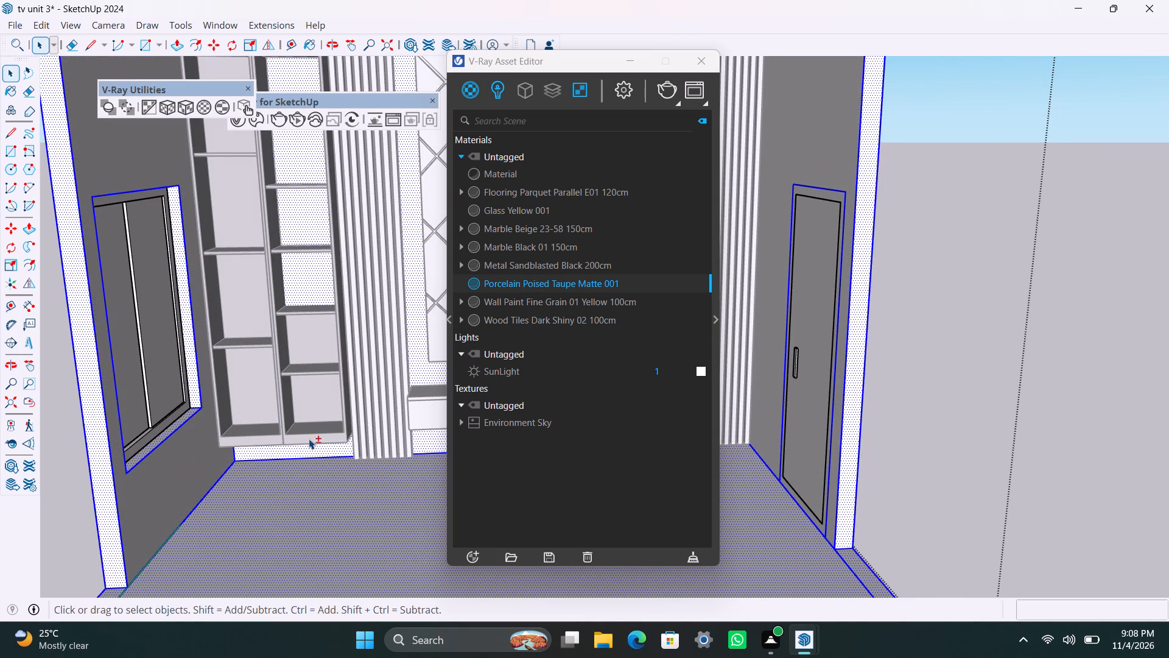
{"action": "right_click", "coordinate": [538, 283]}
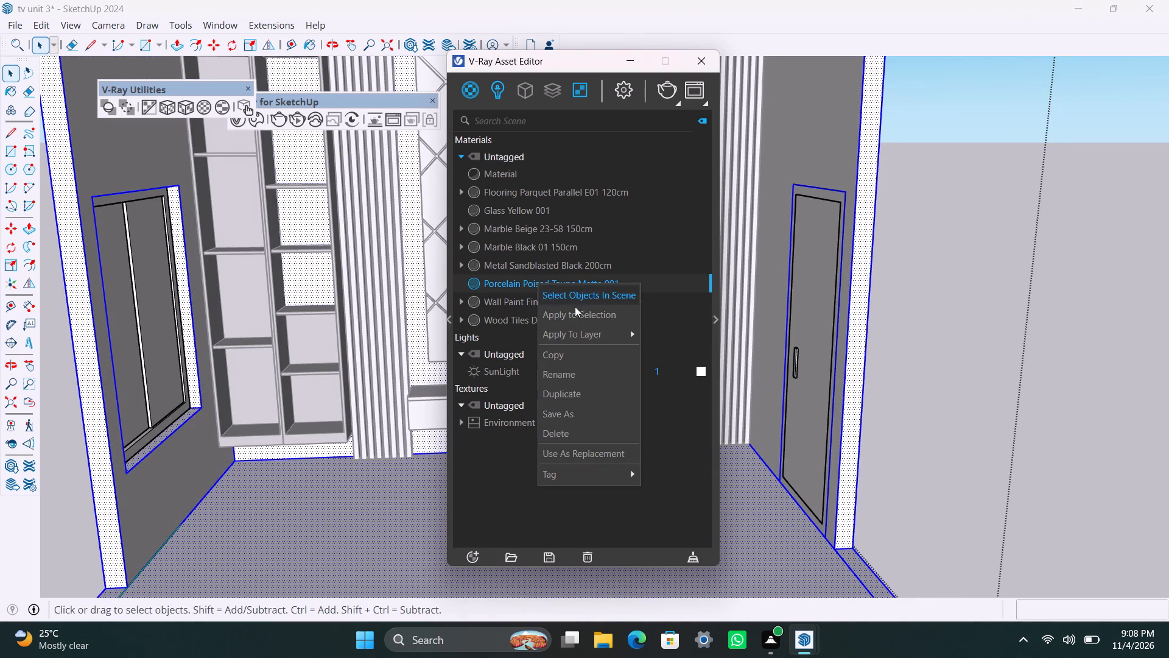
{"action": "left_click", "coordinate": [589, 320]}
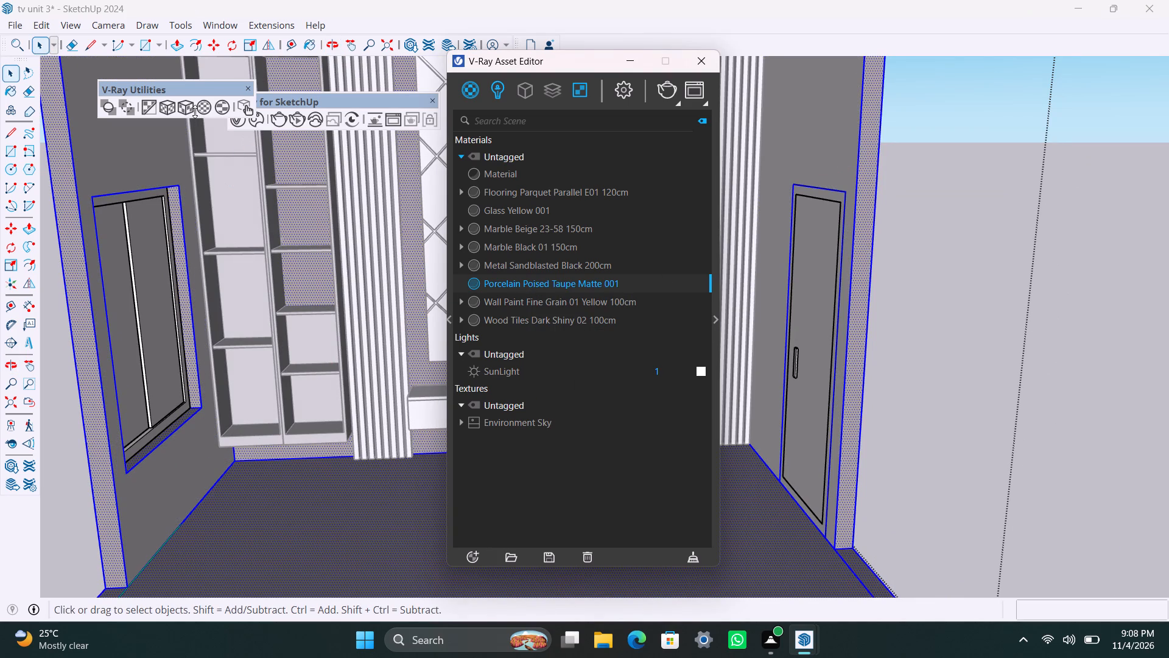
Apply V-Ray's fitted tri-planar texture projection to the selected room surfaces, then clear the selection.
{"action": "key", "text": "space"}
{"action": "left_click", "coordinate": [189, 108]}
{"action": "key", "text": "space"}
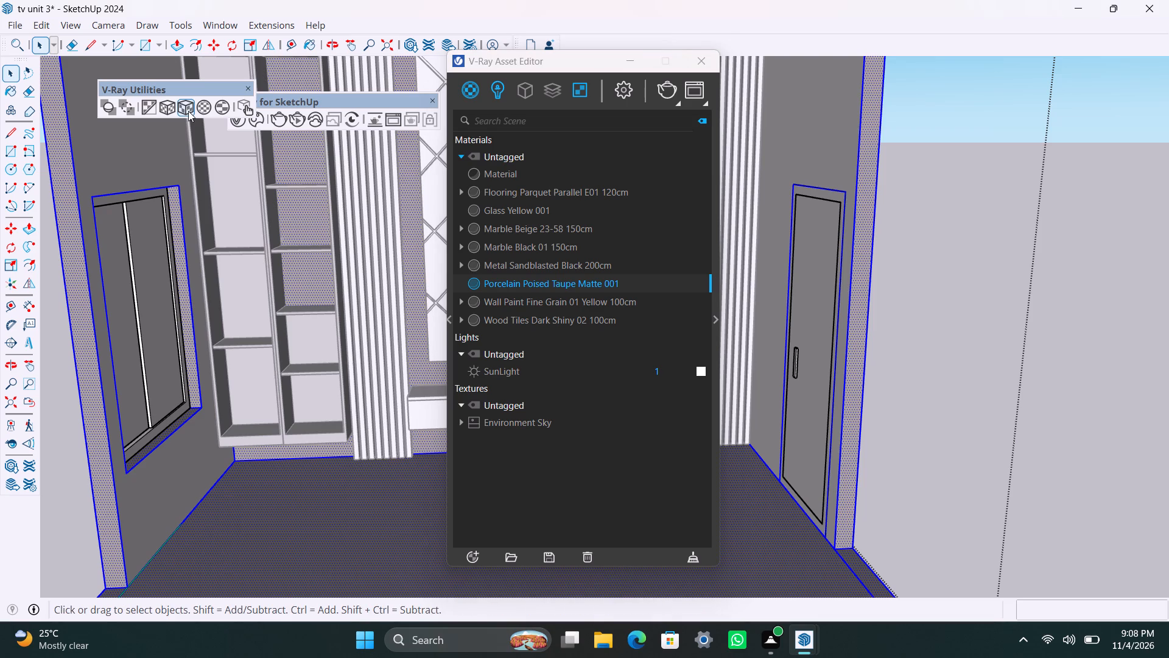
{"action": "left_click", "coordinate": [188, 111]}
{"action": "left_click", "coordinate": [991, 218]}
{"action": "triple_click", "coordinate": [1094, 201]}
Apply Flooring Parquet Parallel E01 120cm to the vertical slats between the shelf unit and the diamond-patterned panel.
{"action": "scroll", "coordinate": [341, 358], "scroll_direction": "down", "scroll_amount": 8}
{"action": "middle_click_drag", "start_coordinate": [345, 401], "coordinate": [332, 458]}
{"action": "scroll", "coordinate": [367, 428], "scroll_direction": "up", "scroll_amount": 8}
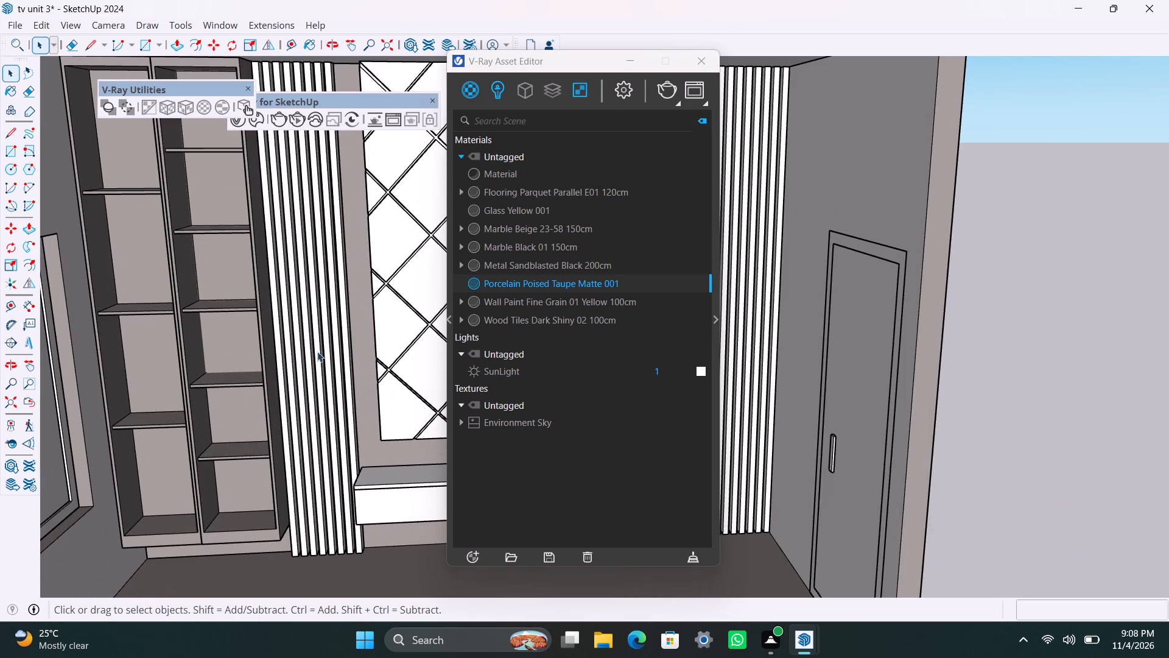
{"action": "left_click", "coordinate": [303, 331]}
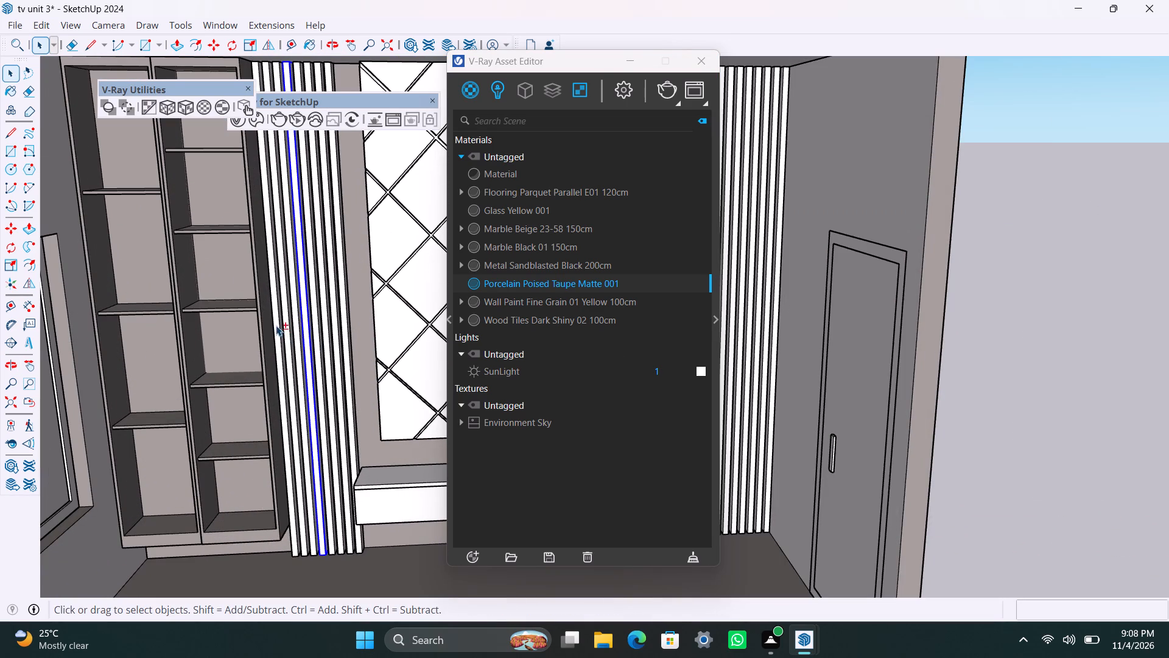
{"action": "left_click", "coordinate": [276, 325], "text": "shift"}
{"action": "left_click", "coordinate": [286, 318], "text": "shift"}
{"action": "left_click", "coordinate": [298, 313], "text": "shift"}
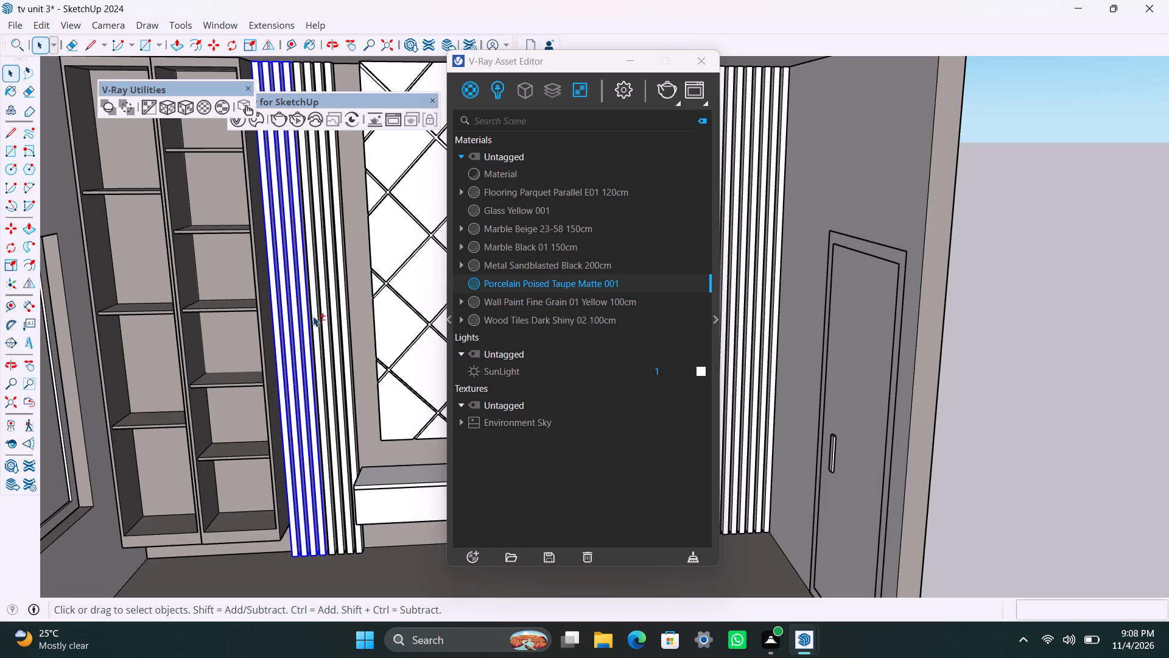
{"action": "left_click", "coordinate": [314, 316], "text": "shift"}
{"action": "left_click", "coordinate": [325, 317], "text": "shift"}
{"action": "left_click", "coordinate": [340, 314], "text": "shift"}
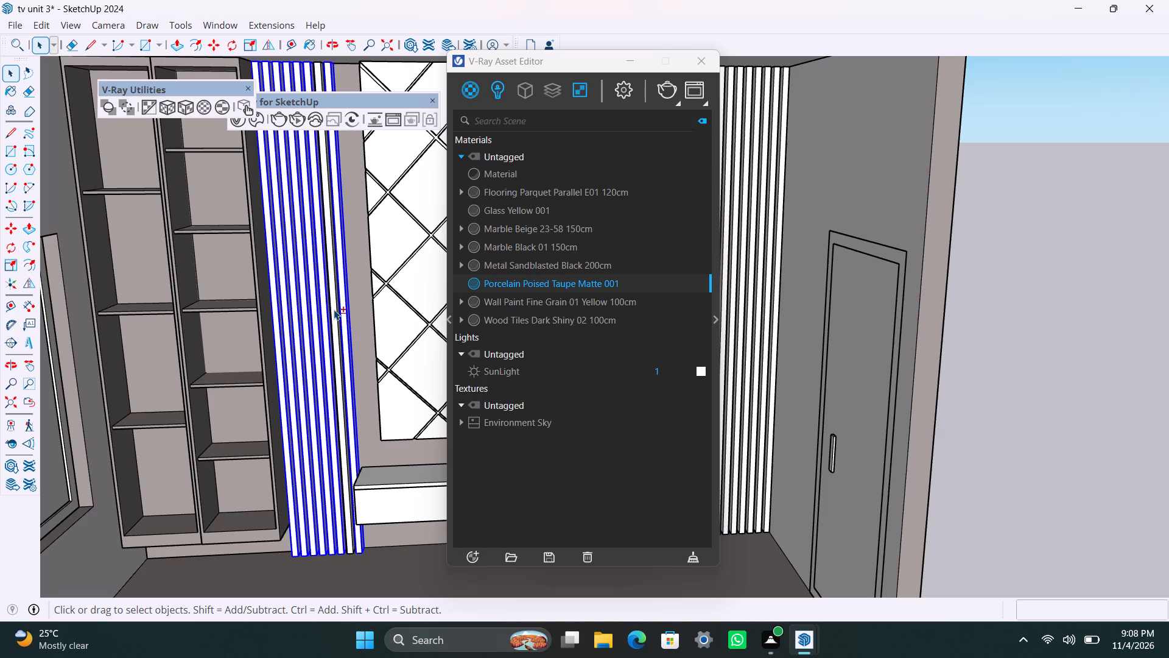
{"action": "left_click", "coordinate": [334, 309], "text": "shift"}
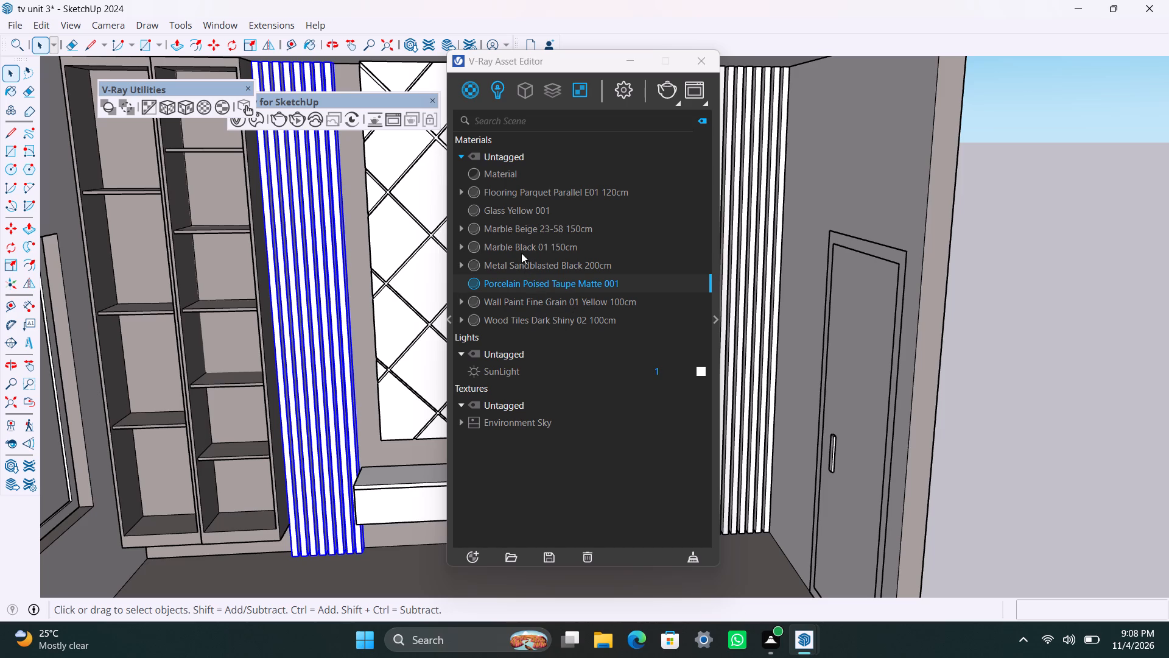
{"action": "left_click", "coordinate": [513, 192]}
{"action": "right_click", "coordinate": [512, 191]}
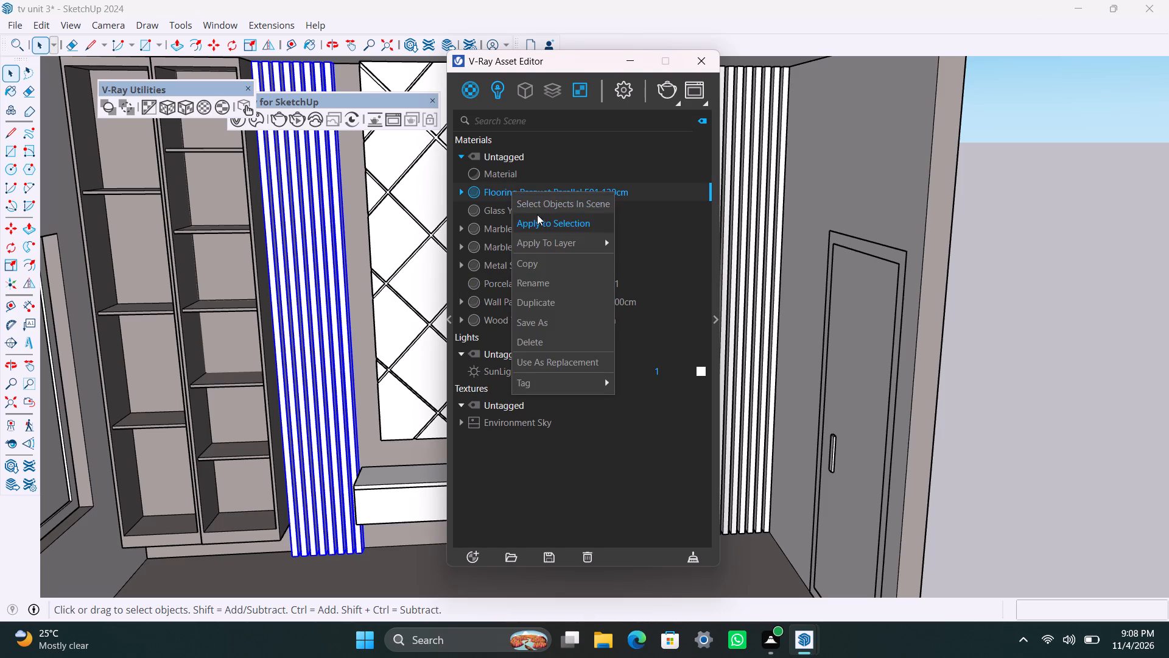
{"action": "left_click", "coordinate": [537, 214]}
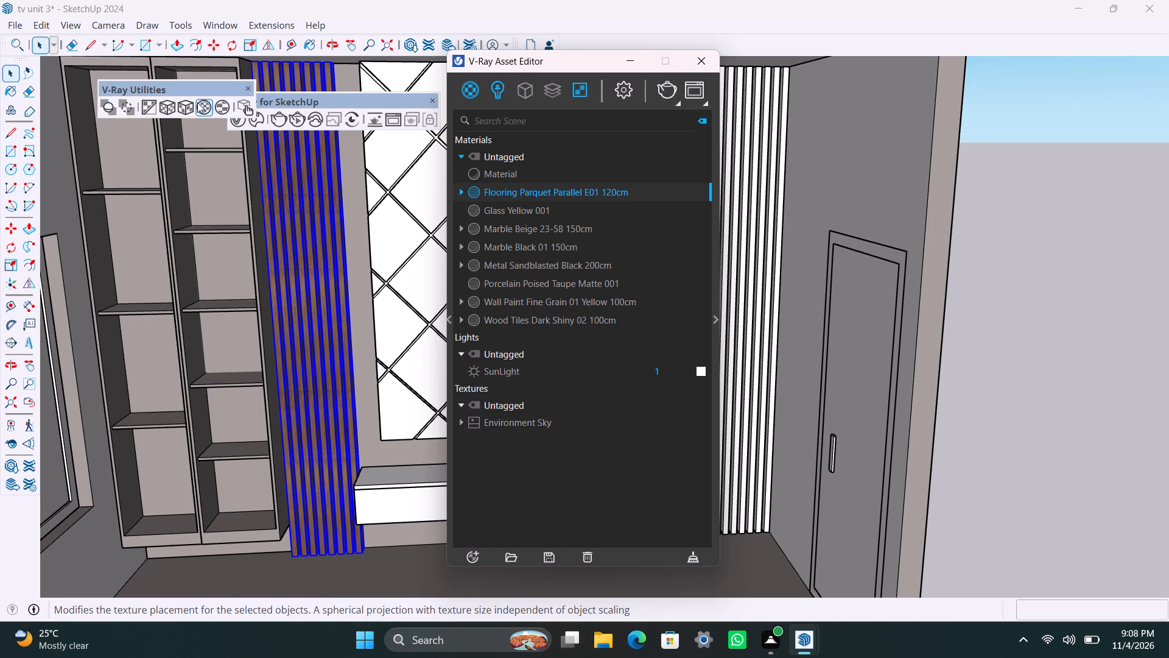
Apply V-Ray's fitted tri-planar texture projection to the slats beside the shelf unit.
{"action": "left_click", "coordinate": [192, 105]}
{"action": "left_click", "coordinate": [349, 288]}
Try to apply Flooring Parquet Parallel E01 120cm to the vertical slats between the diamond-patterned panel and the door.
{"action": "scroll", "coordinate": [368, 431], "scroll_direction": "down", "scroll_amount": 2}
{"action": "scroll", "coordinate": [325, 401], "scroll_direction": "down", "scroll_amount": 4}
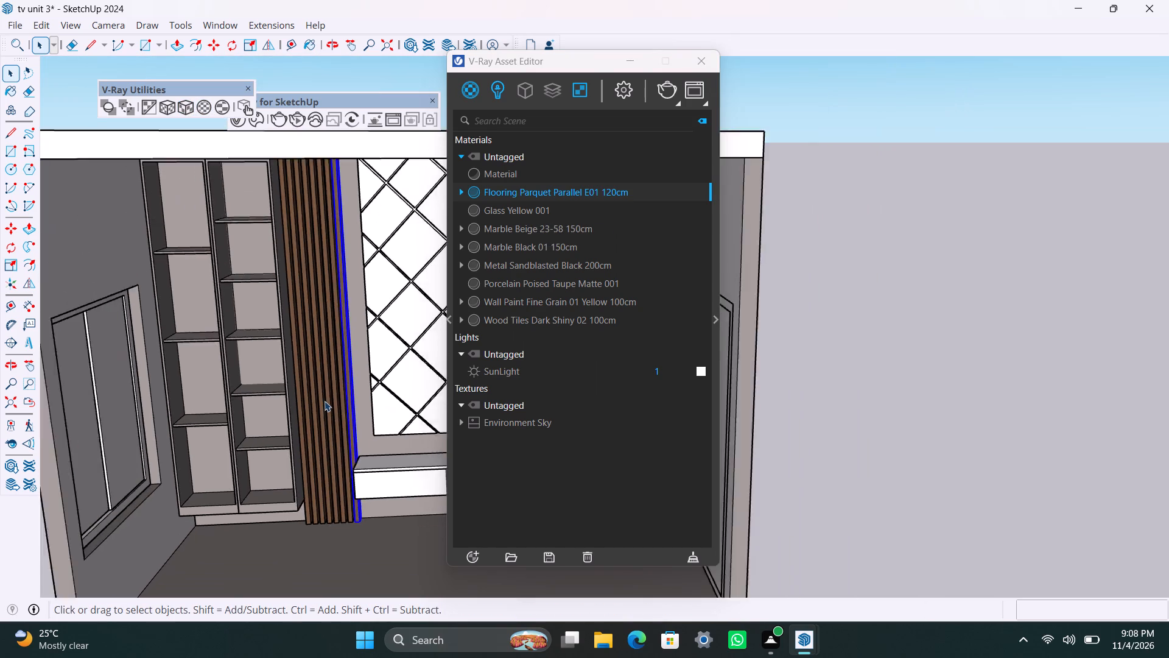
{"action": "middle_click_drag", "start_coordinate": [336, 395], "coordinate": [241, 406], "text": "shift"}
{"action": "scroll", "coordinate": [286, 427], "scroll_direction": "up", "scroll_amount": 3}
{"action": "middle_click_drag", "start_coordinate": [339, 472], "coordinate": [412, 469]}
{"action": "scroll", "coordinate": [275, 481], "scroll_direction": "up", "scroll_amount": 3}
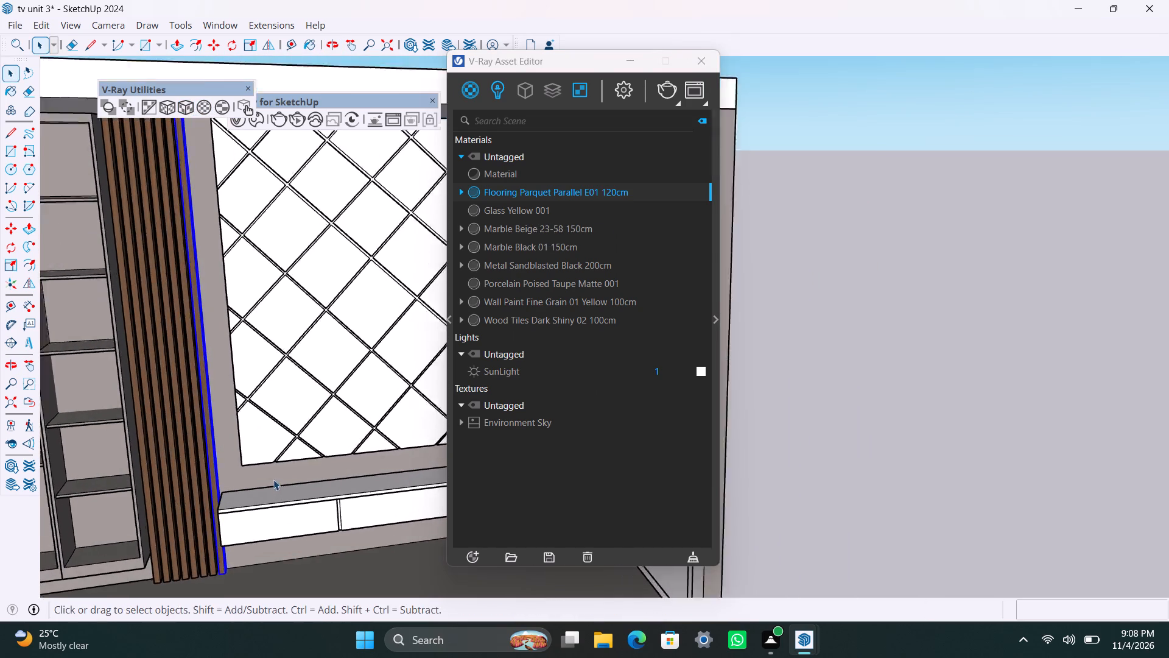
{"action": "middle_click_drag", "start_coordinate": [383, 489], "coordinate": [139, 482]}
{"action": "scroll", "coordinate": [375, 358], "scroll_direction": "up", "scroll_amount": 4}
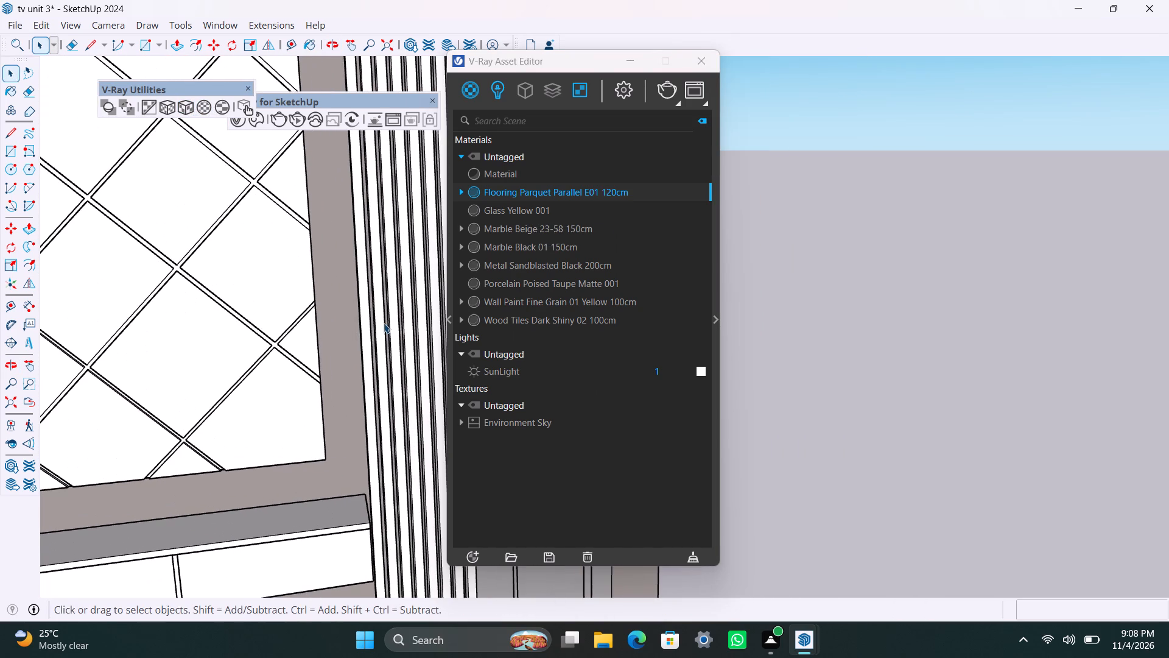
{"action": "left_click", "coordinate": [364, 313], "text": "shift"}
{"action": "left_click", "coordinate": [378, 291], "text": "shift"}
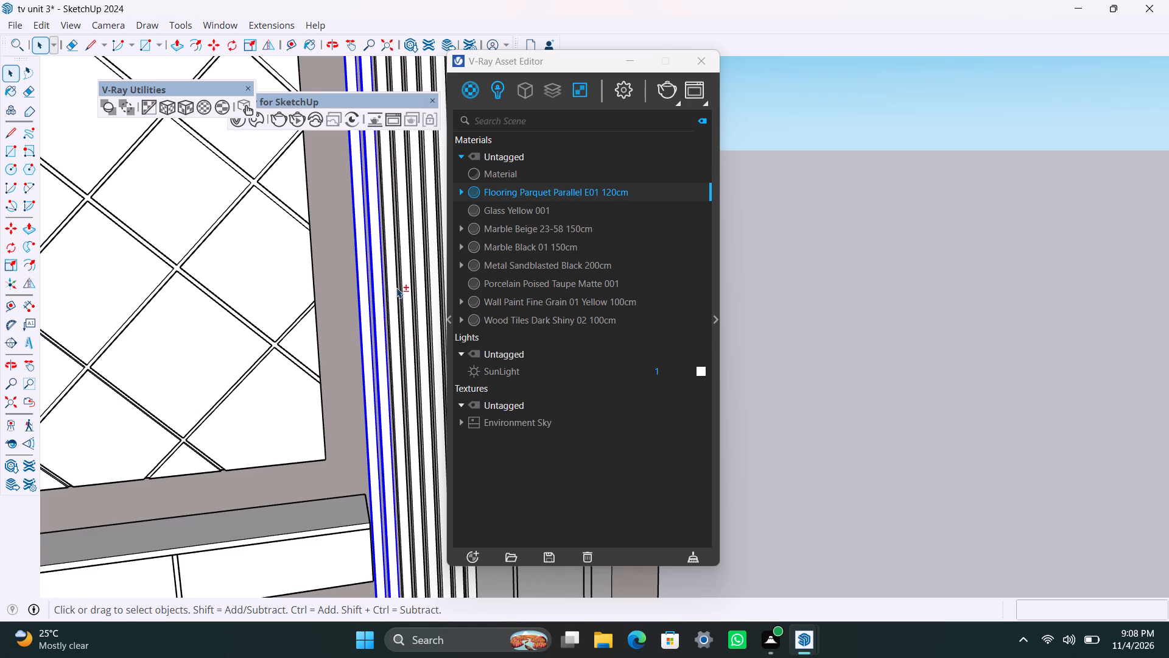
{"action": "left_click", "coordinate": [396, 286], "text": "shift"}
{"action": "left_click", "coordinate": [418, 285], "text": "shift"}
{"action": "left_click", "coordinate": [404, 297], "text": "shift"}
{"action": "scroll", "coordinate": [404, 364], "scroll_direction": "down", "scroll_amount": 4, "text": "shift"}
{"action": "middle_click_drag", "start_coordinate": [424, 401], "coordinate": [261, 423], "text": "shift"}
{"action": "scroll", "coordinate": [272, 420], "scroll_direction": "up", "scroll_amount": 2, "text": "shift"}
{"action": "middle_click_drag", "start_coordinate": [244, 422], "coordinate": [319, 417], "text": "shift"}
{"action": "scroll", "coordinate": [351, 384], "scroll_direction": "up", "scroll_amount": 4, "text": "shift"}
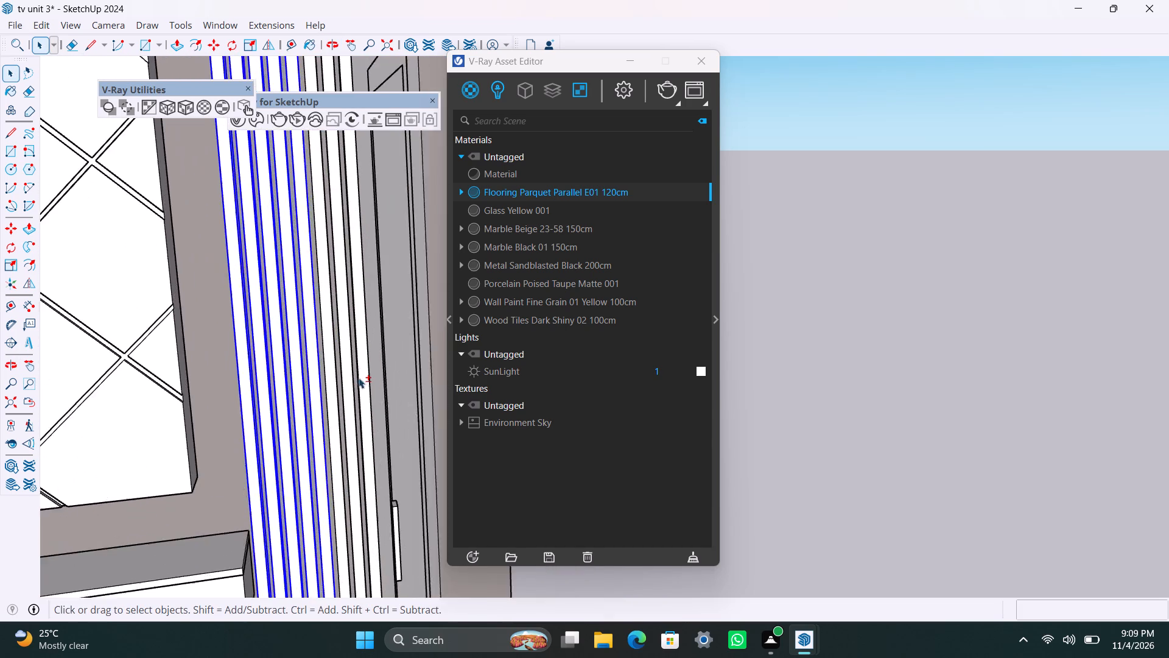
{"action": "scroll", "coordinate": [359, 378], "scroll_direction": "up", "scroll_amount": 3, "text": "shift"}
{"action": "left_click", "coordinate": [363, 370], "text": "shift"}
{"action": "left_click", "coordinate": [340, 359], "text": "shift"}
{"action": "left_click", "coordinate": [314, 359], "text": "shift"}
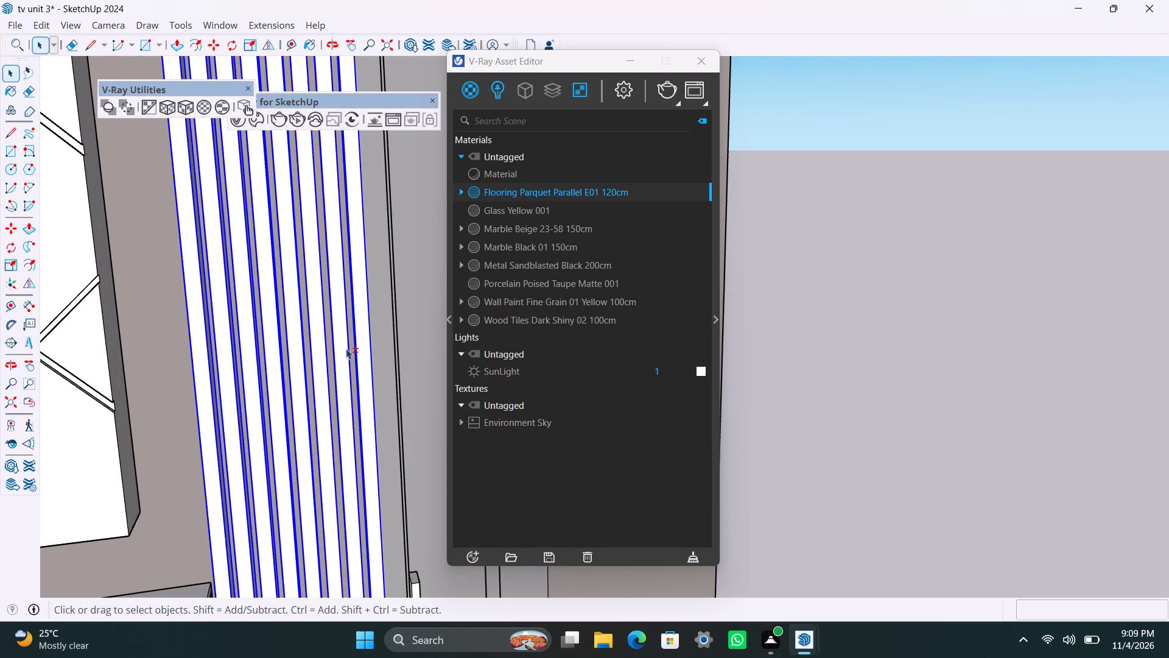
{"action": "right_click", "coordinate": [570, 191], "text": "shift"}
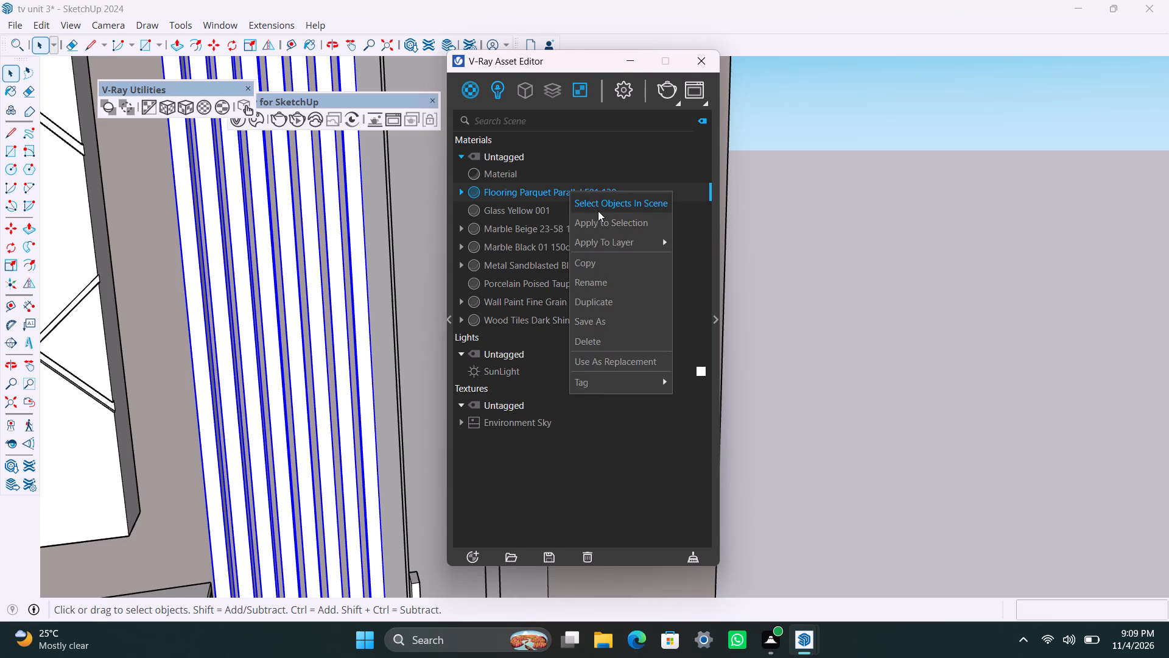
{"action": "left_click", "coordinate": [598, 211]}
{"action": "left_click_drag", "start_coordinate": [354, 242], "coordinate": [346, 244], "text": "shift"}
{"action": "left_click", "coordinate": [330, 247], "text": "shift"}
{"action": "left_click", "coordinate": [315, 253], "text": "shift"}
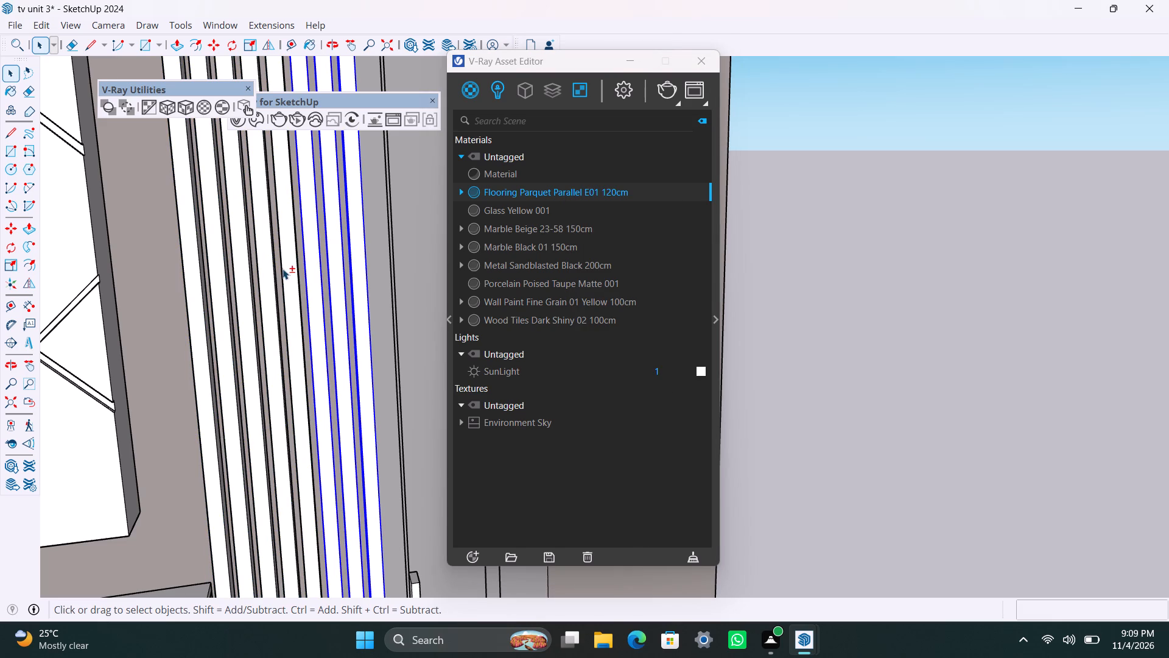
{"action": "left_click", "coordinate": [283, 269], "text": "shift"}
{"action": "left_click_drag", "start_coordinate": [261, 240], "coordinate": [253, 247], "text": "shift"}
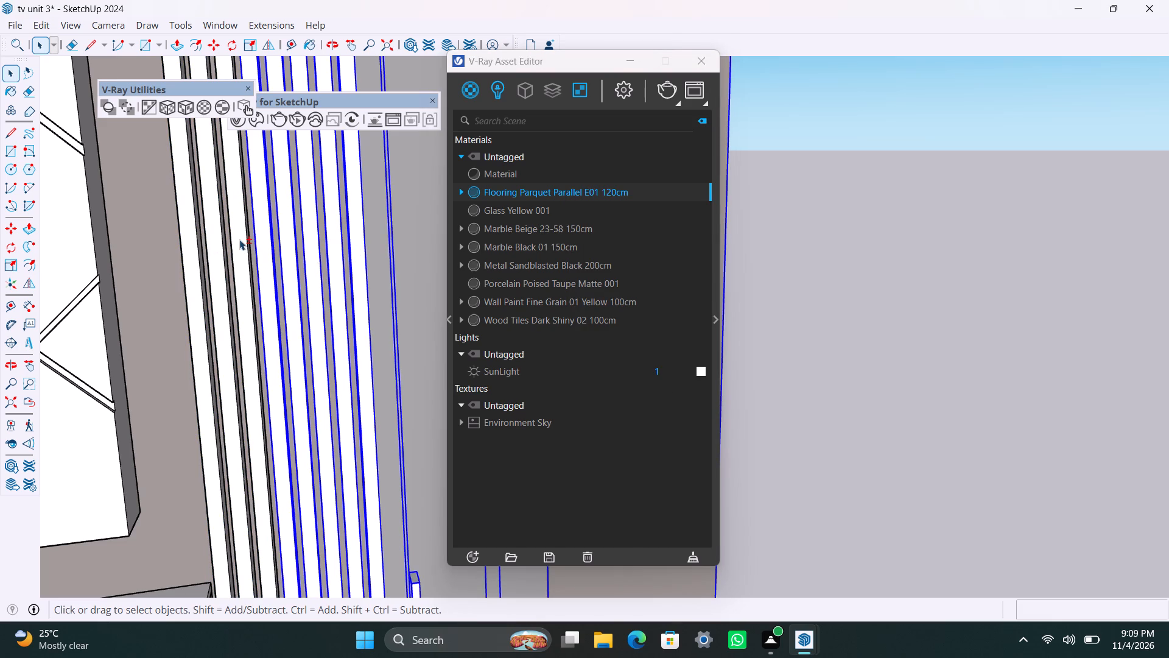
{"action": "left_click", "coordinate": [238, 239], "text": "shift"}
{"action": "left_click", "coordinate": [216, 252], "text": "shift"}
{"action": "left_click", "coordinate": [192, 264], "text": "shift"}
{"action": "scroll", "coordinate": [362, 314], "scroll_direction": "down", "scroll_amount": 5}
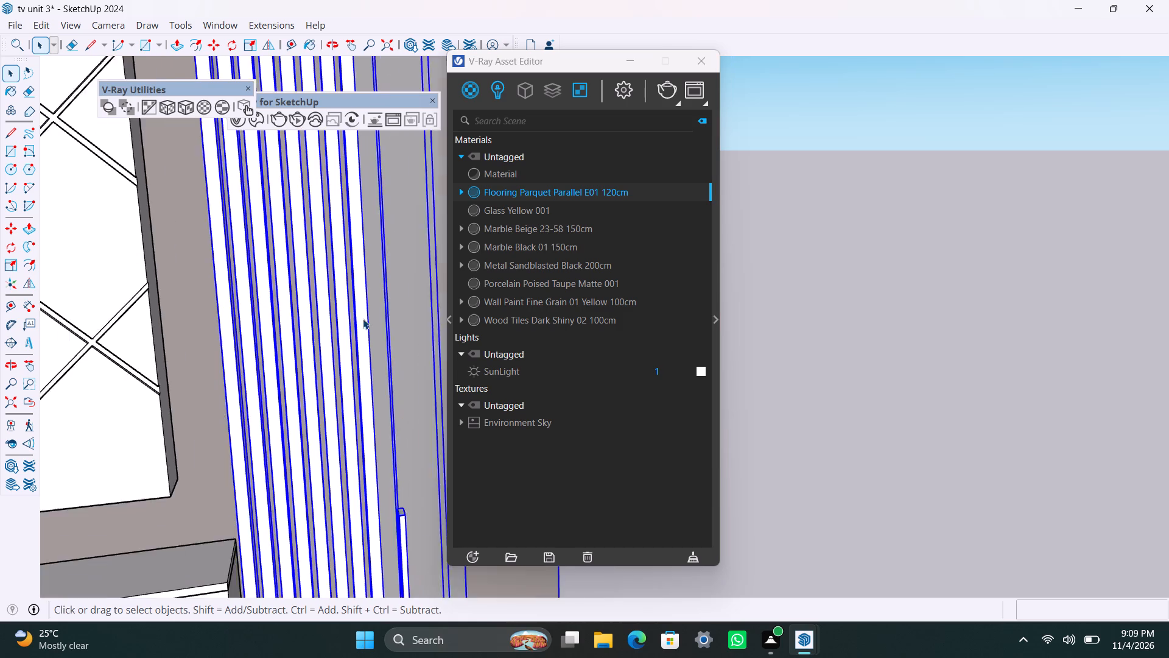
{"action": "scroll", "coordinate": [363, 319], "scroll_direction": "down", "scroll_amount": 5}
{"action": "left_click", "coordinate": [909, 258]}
Apply Flooring Parquet Parallel E01 120cm to each vertical slat between the diamond-patterned panel and the door.
{"action": "scroll", "coordinate": [409, 379], "scroll_direction": "up", "scroll_amount": 4}
{"action": "middle_click_drag", "start_coordinate": [275, 484], "coordinate": [479, 368]}
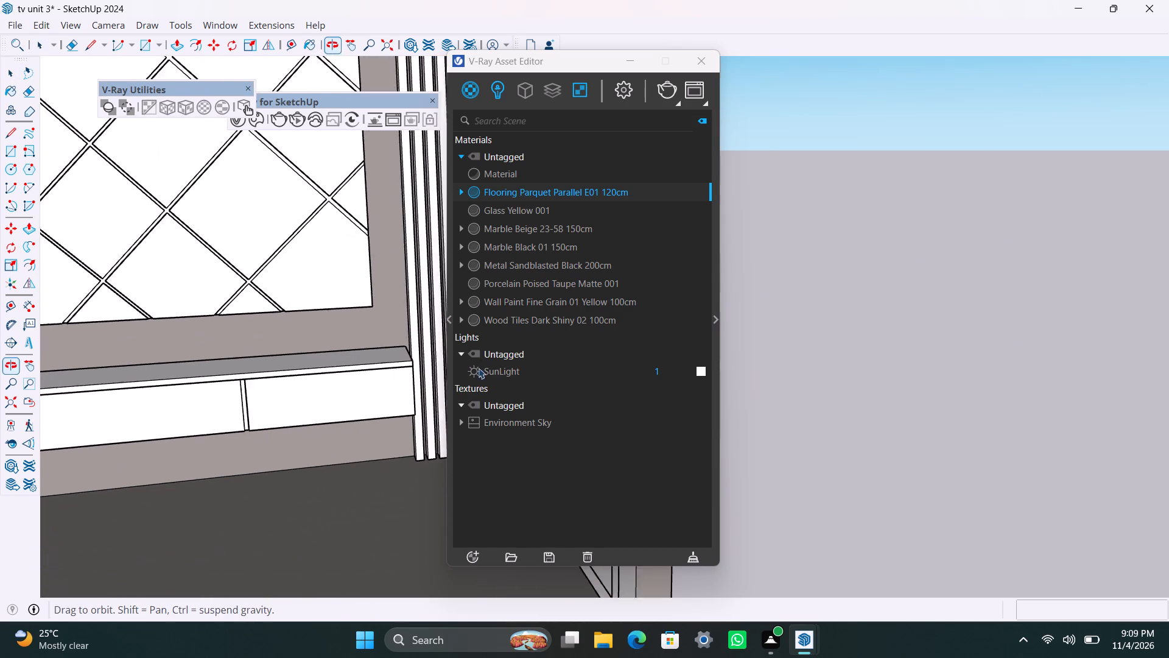
{"action": "scroll", "coordinate": [331, 413], "scroll_direction": "down", "scroll_amount": 5}
{"action": "scroll", "coordinate": [198, 384], "scroll_direction": "down", "scroll_amount": 4}
{"action": "middle_click_drag", "start_coordinate": [287, 390], "coordinate": [272, 405], "text": "shift"}
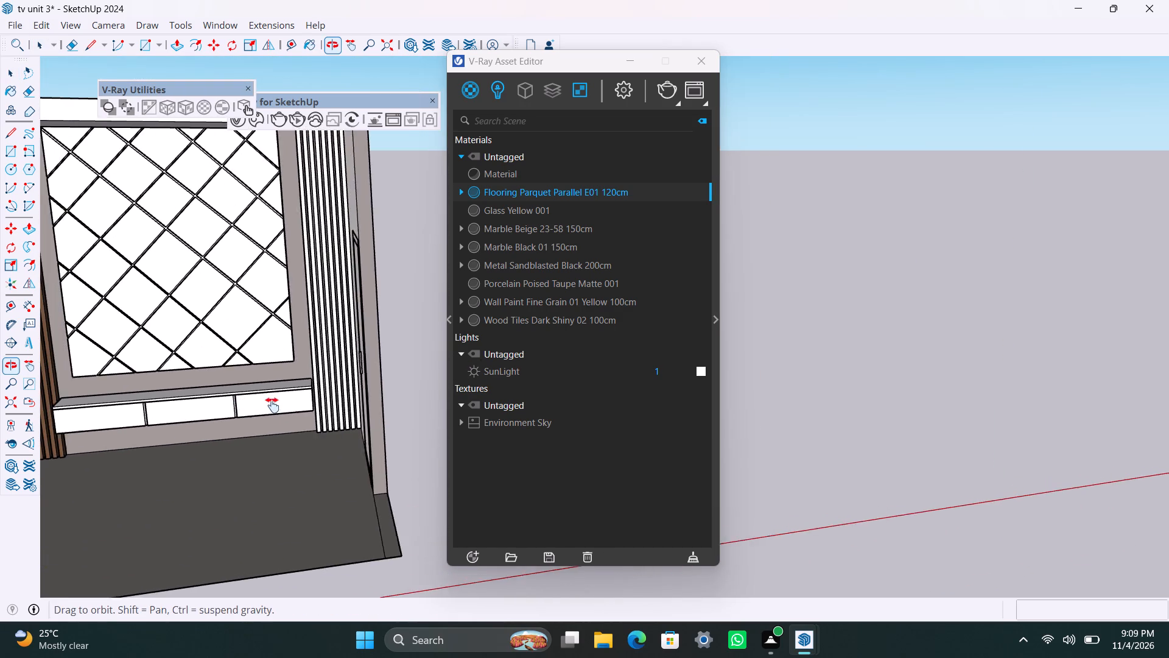
{"action": "middle_click_drag", "start_coordinate": [272, 405], "coordinate": [275, 405], "text": "shift"}
{"action": "scroll", "coordinate": [321, 408], "scroll_direction": "up", "scroll_amount": 7}
{"action": "left_click", "coordinate": [353, 444], "text": "shift"}
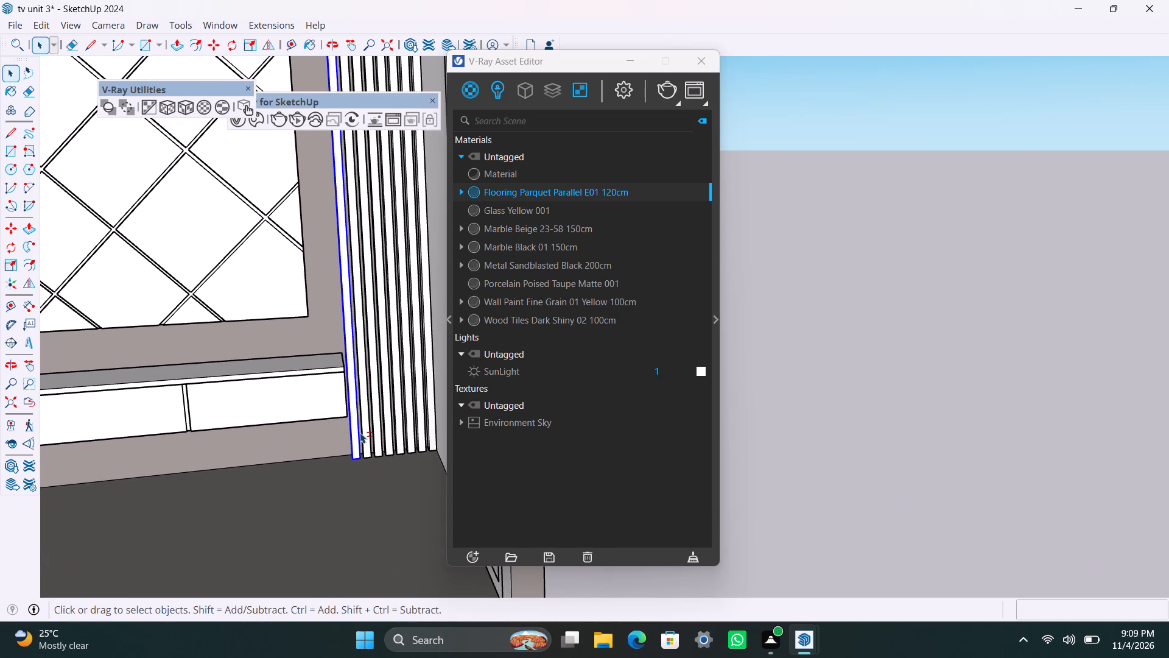
{"action": "left_click", "coordinate": [367, 419], "text": "shift"}
{"action": "left_click", "coordinate": [372, 405], "text": "shift"}
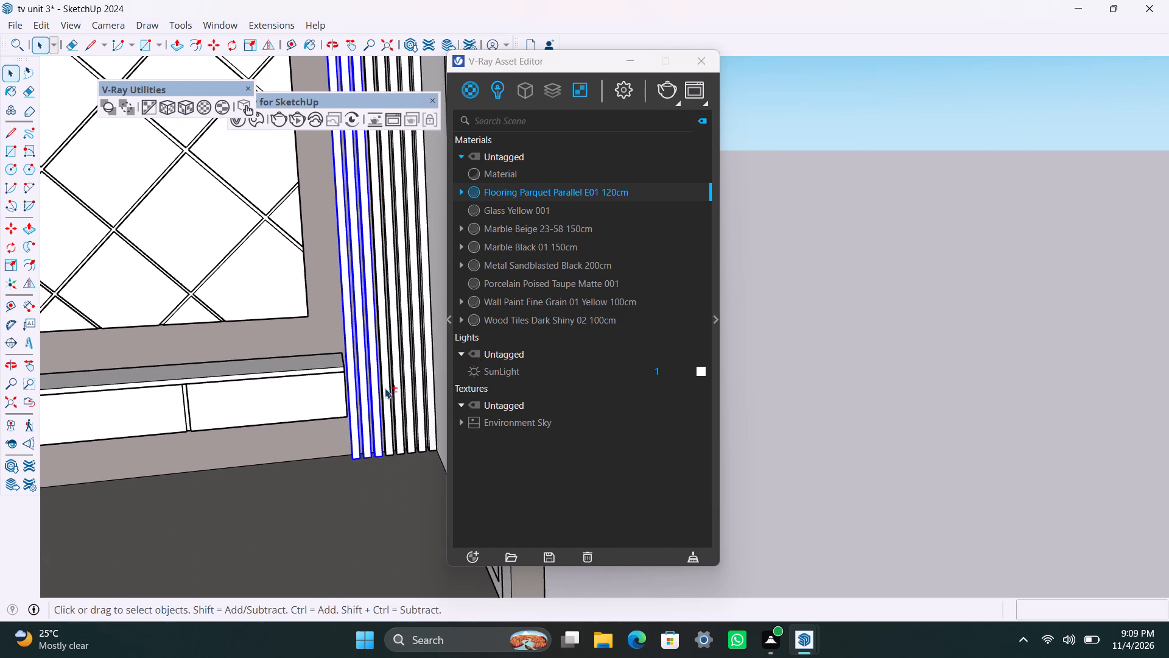
{"action": "left_click", "coordinate": [385, 387], "text": "shift"}
{"action": "left_click", "coordinate": [397, 380], "text": "shift"}
{"action": "left_click", "coordinate": [415, 371], "text": "shift"}
{"action": "left_click", "coordinate": [410, 377], "text": "shift"}
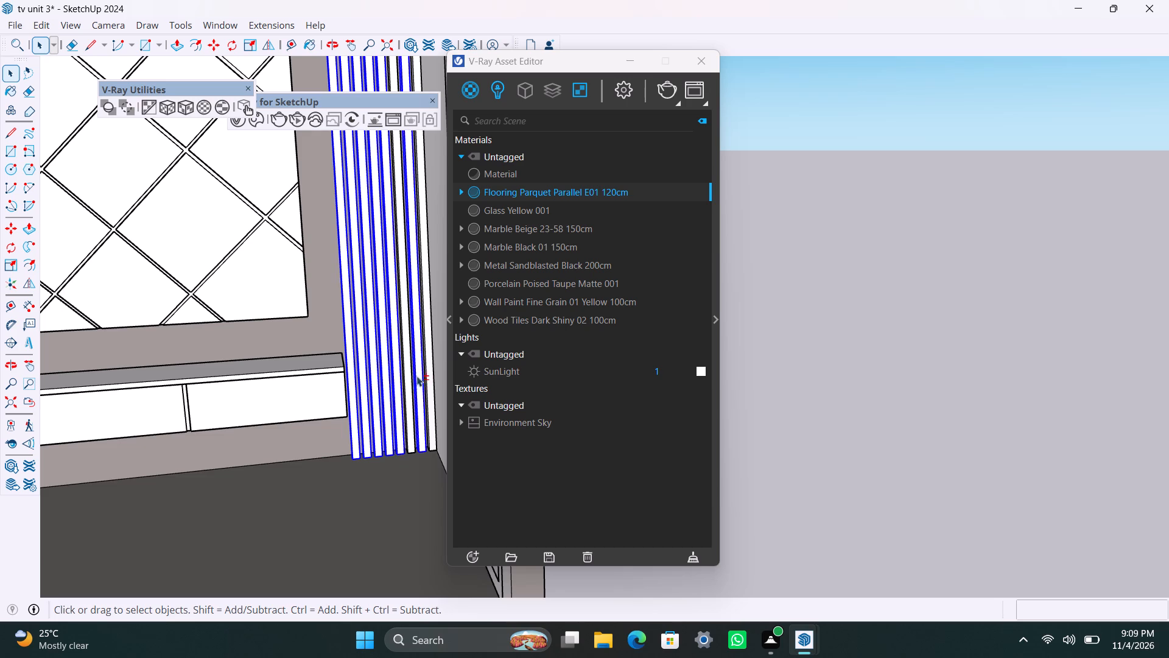
{"action": "left_click", "coordinate": [429, 365], "text": "shift"}
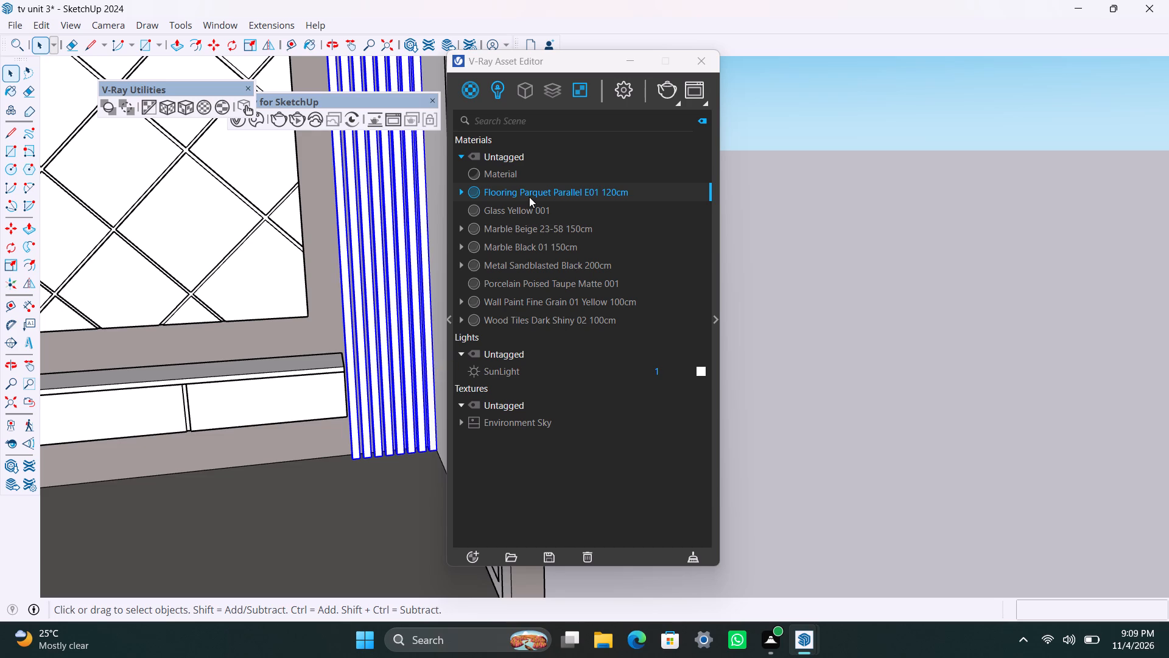
{"action": "right_click", "coordinate": [529, 194], "text": "shift"}
{"action": "right_click", "coordinate": [549, 191]}
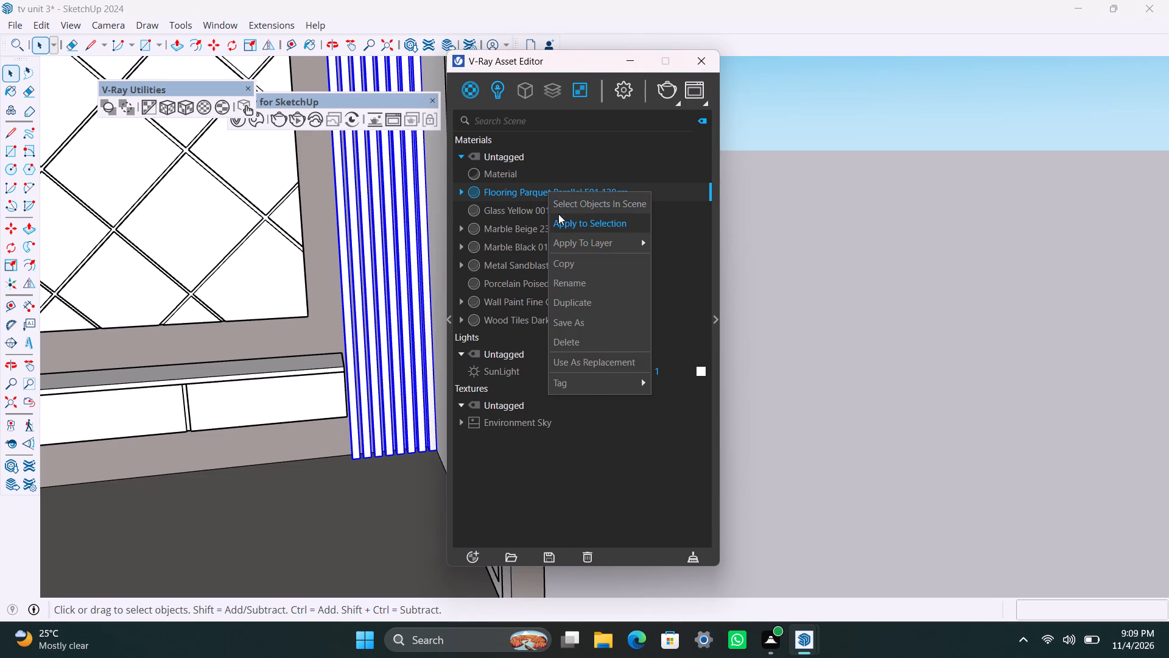
{"action": "left_click", "coordinate": [559, 219]}
{"action": "left_click", "coordinate": [954, 246]}
Apply V-Ray's fitted tri-planar texture projection to the slats between the diamond-patterned panel and the door, then clear the selection.
{"action": "left_click", "coordinate": [184, 102]}
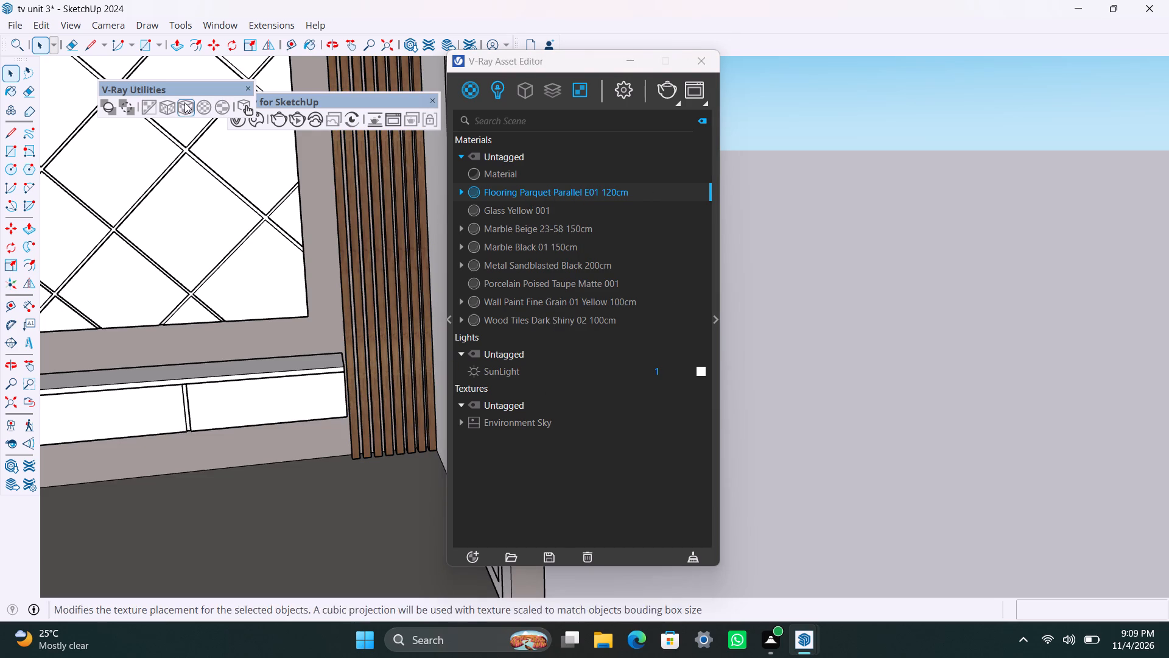
{"action": "left_click", "coordinate": [393, 249]}
{"action": "left_click", "coordinate": [341, 270], "text": "shift"}
{"action": "left_click", "coordinate": [360, 267], "text": "shift"}
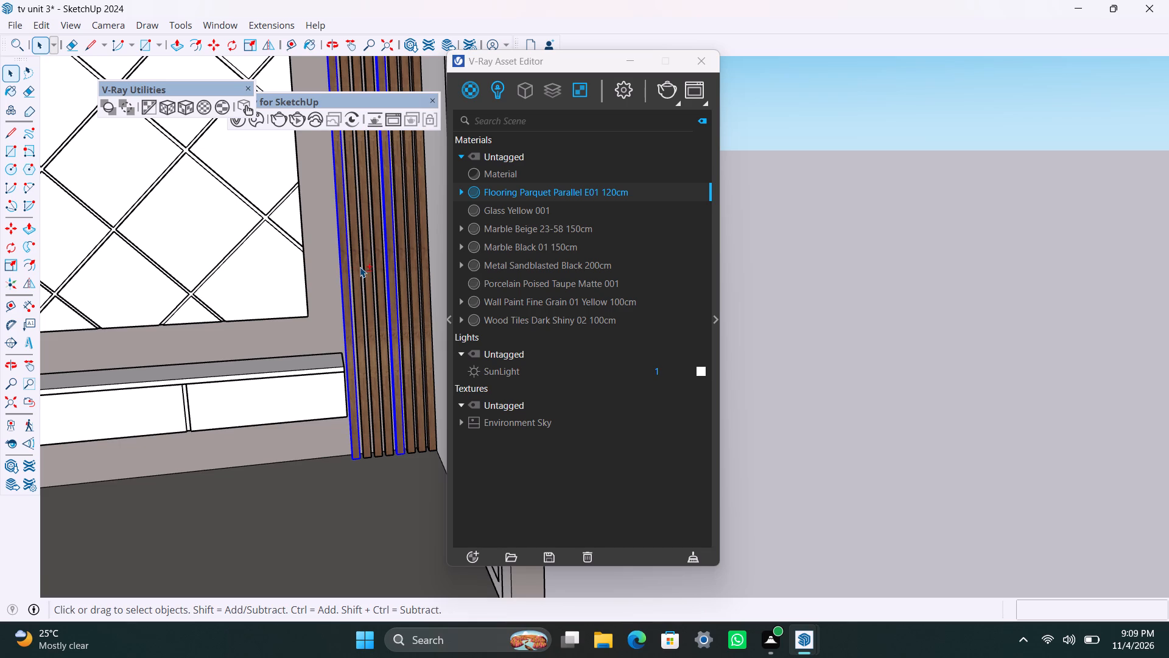
{"action": "left_click", "coordinate": [368, 252], "text": "shift"}
{"action": "left_click_drag", "start_coordinate": [382, 236], "coordinate": [381, 242], "text": "shift"}
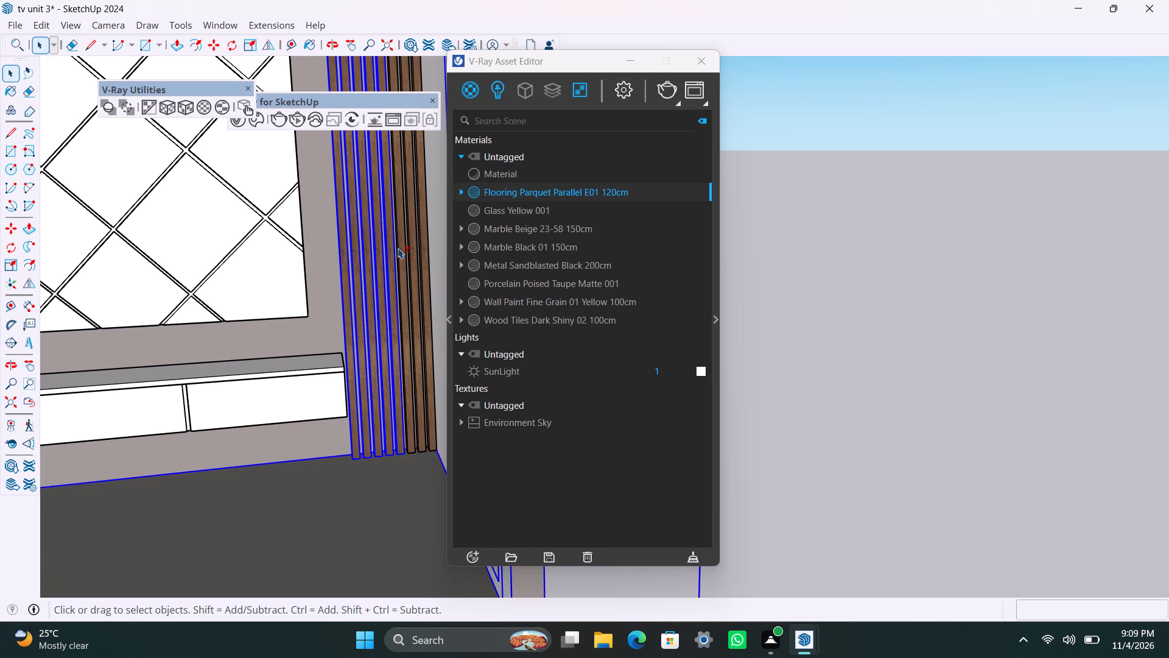
{"action": "left_click", "coordinate": [398, 230], "text": "shift"}
{"action": "left_click", "coordinate": [410, 221], "text": "shift"}
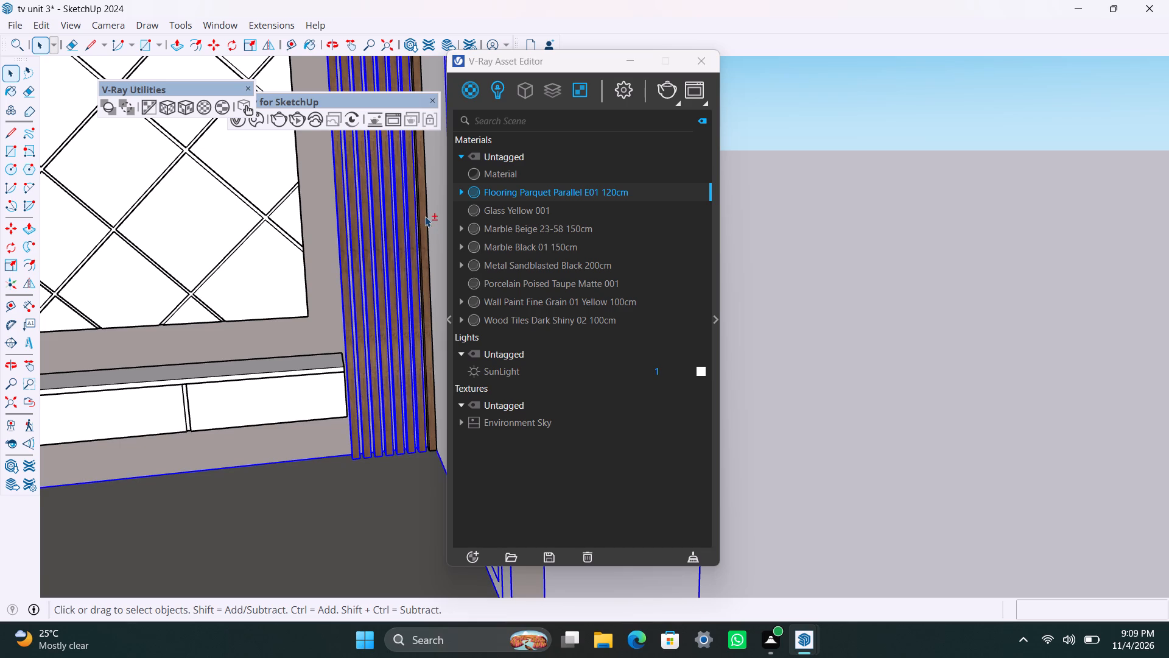
{"action": "left_click", "coordinate": [425, 216], "text": "shift"}
{"action": "left_click", "coordinate": [182, 108], "text": "shift"}
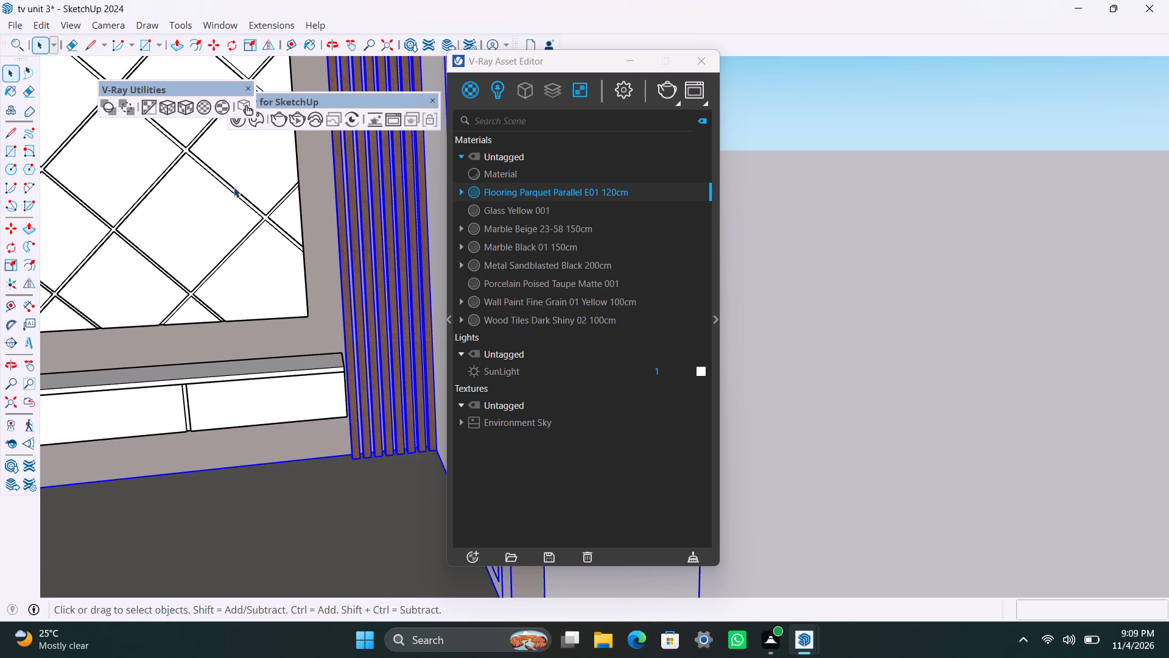
{"action": "left_click", "coordinate": [930, 242]}
Save the model.
{"action": "key", "text": "ctrl+s"}
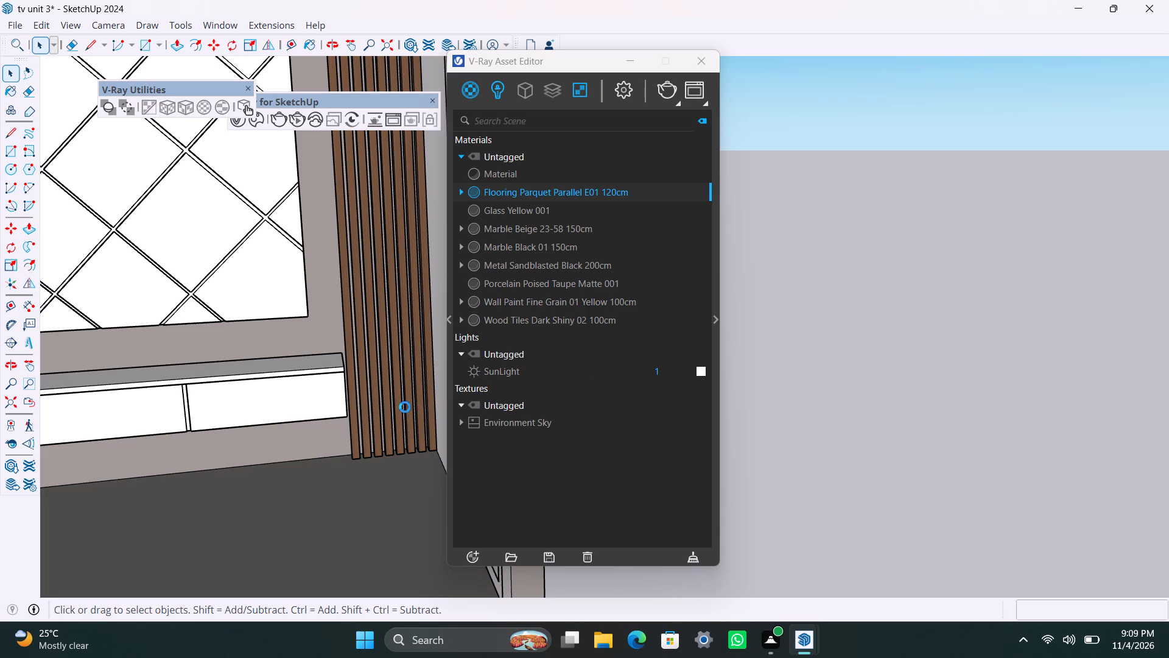
Apply Marble Beige 23-58 150cm to the diamond-patterned wall panel with V-Ray's fitted tri-planar projection.
{"action": "scroll", "coordinate": [399, 410], "scroll_direction": "down", "scroll_amount": 20}
{"action": "scroll", "coordinate": [399, 410], "scroll_direction": "down", "scroll_amount": 3}
{"action": "scroll", "coordinate": [322, 417], "scroll_direction": "down", "scroll_amount": 3}
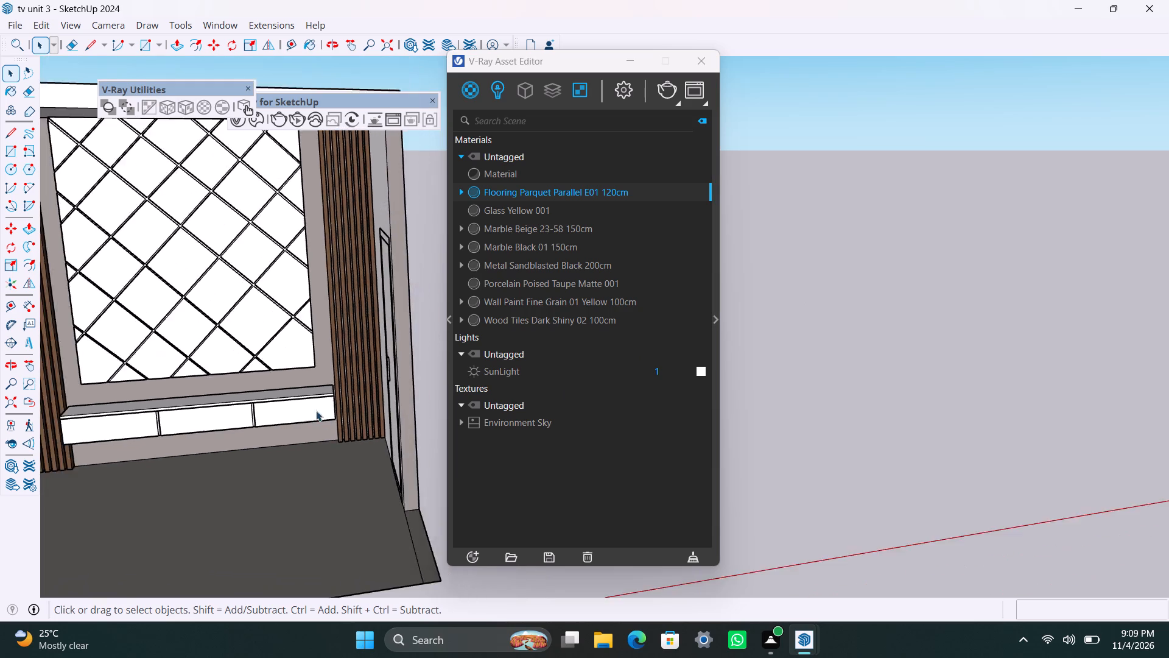
{"action": "scroll", "coordinate": [316, 411], "scroll_direction": "down", "scroll_amount": 7}
{"action": "middle_click_drag", "start_coordinate": [245, 387], "coordinate": [287, 363]}
{"action": "scroll", "coordinate": [292, 316], "scroll_direction": "up", "scroll_amount": 8}
{"action": "middle_click_drag", "start_coordinate": [288, 262], "coordinate": [258, 206]}
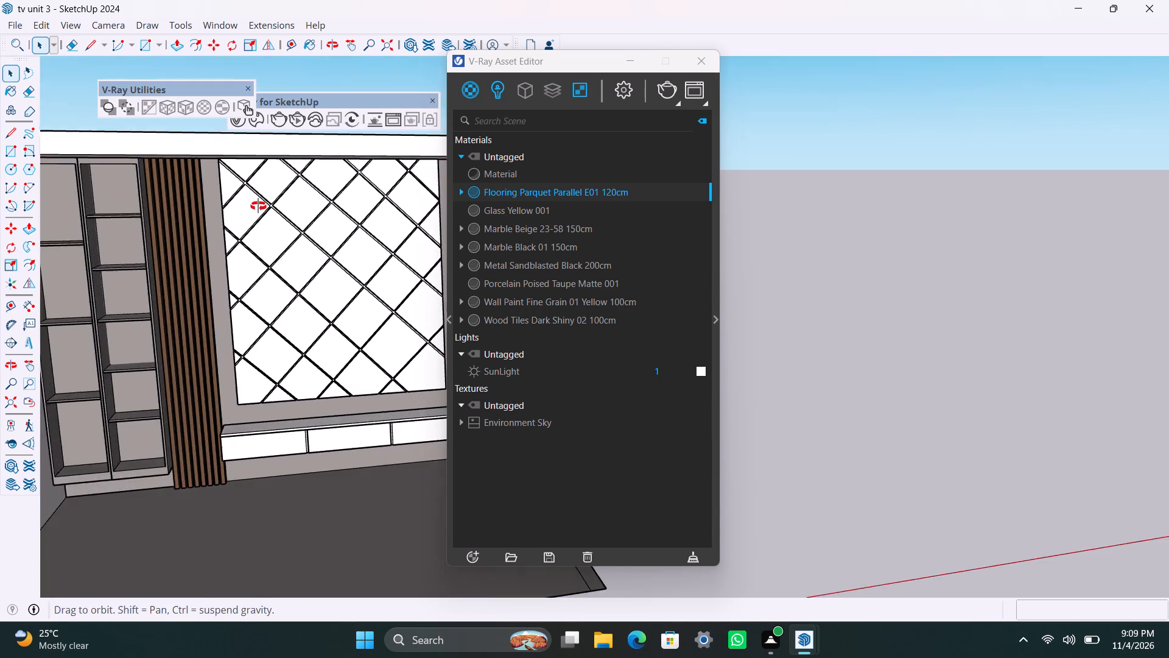
{"action": "middle_click_drag", "start_coordinate": [258, 206], "coordinate": [258, 203]}
{"action": "scroll", "coordinate": [256, 178], "scroll_direction": "up", "scroll_amount": 3}
{"action": "left_click", "coordinate": [265, 164], "text": "shift"}
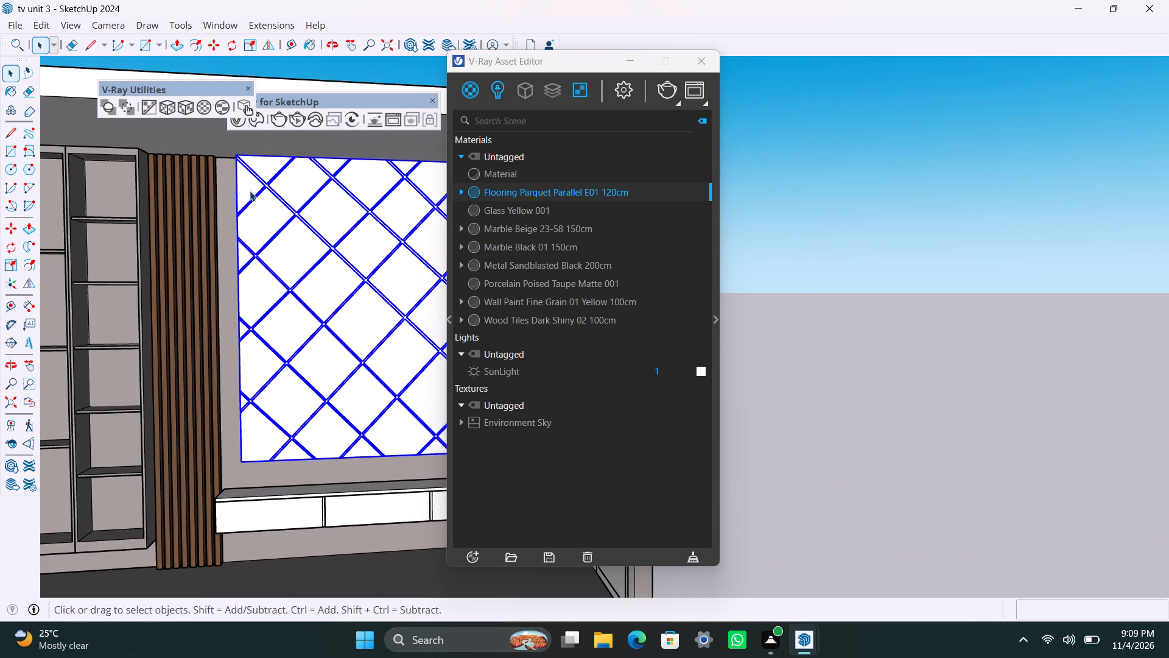
{"action": "left_click", "coordinate": [532, 230]}
{"action": "right_click", "coordinate": [532, 228]}
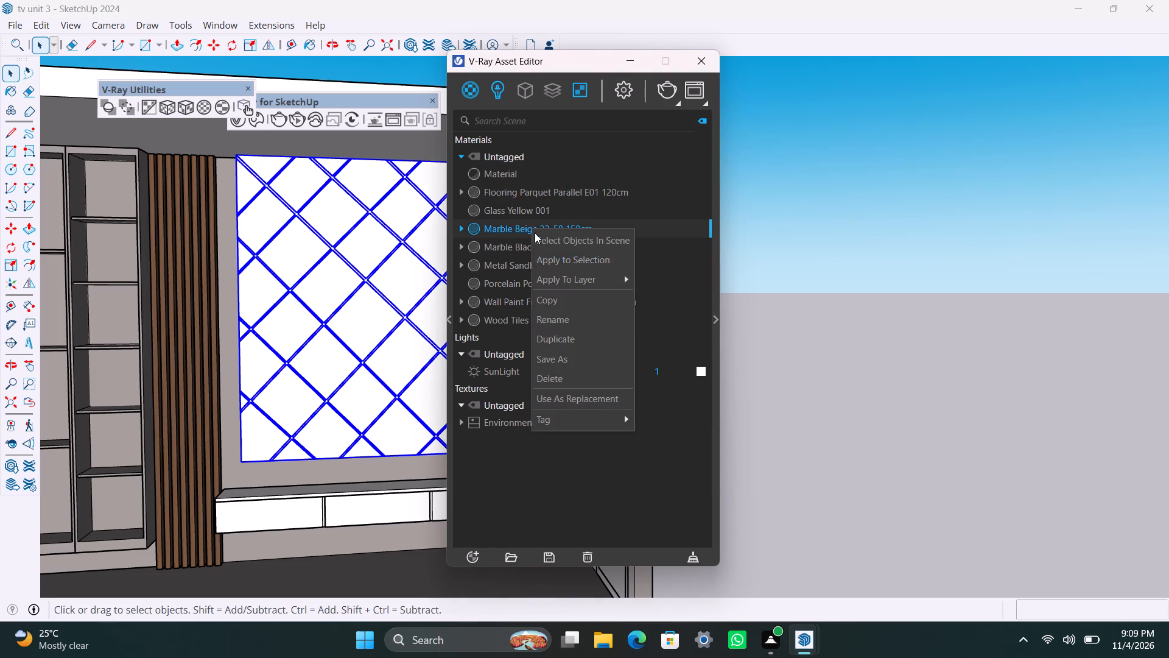
{"action": "left_click", "coordinate": [581, 251]}
{"action": "left_click", "coordinate": [186, 101]}
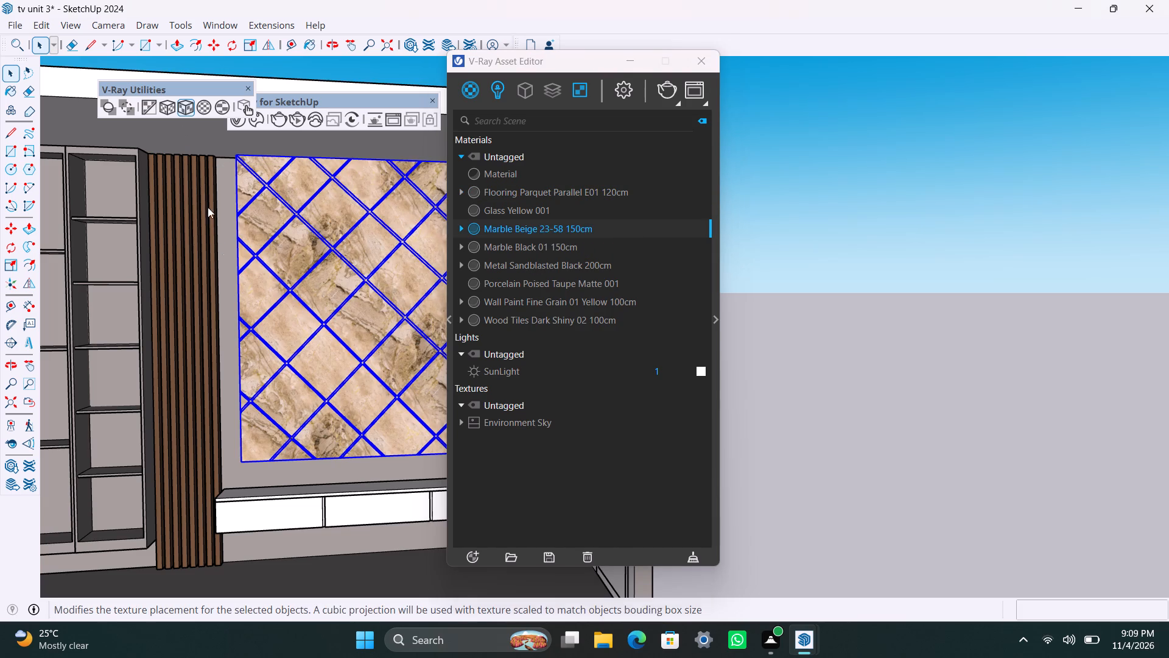
{"action": "left_click", "coordinate": [943, 280]}
Apply Marble Black 01 150cm to the top slab of the floating TV console with V-Ray's fitted tri-planar projection.
{"action": "scroll", "coordinate": [306, 377], "scroll_direction": "down", "scroll_amount": 7}
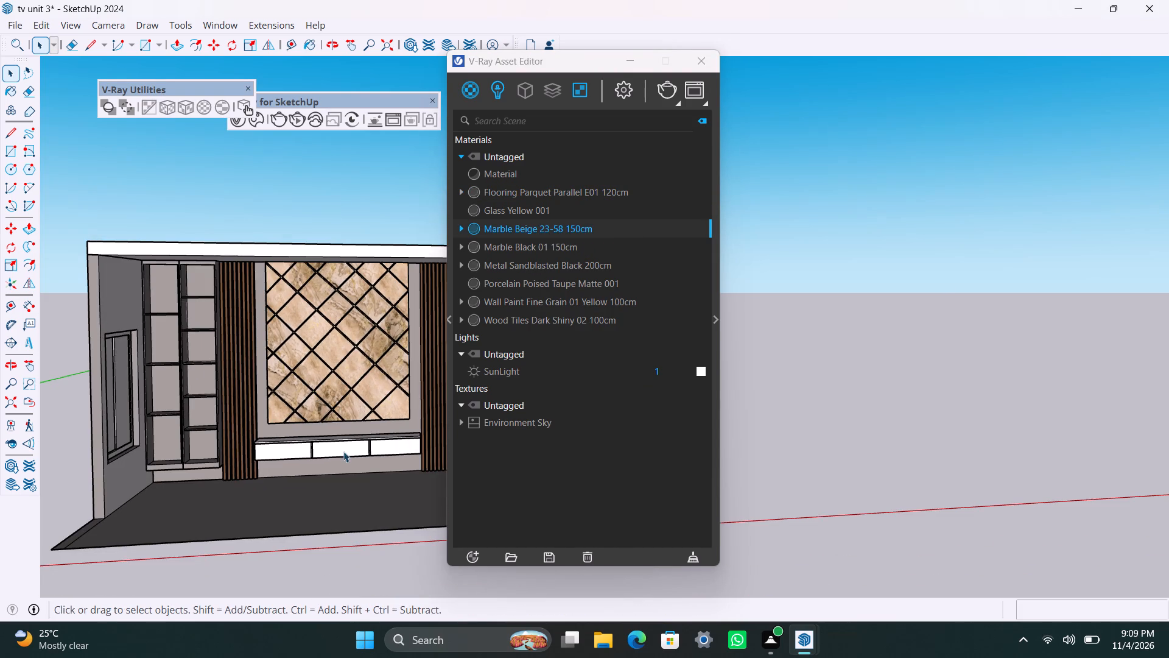
{"action": "scroll", "coordinate": [314, 452], "scroll_direction": "up", "scroll_amount": 6}
{"action": "middle_click_drag", "start_coordinate": [306, 448], "coordinate": [255, 539]}
{"action": "scroll", "coordinate": [320, 420], "scroll_direction": "up", "scroll_amount": 7}
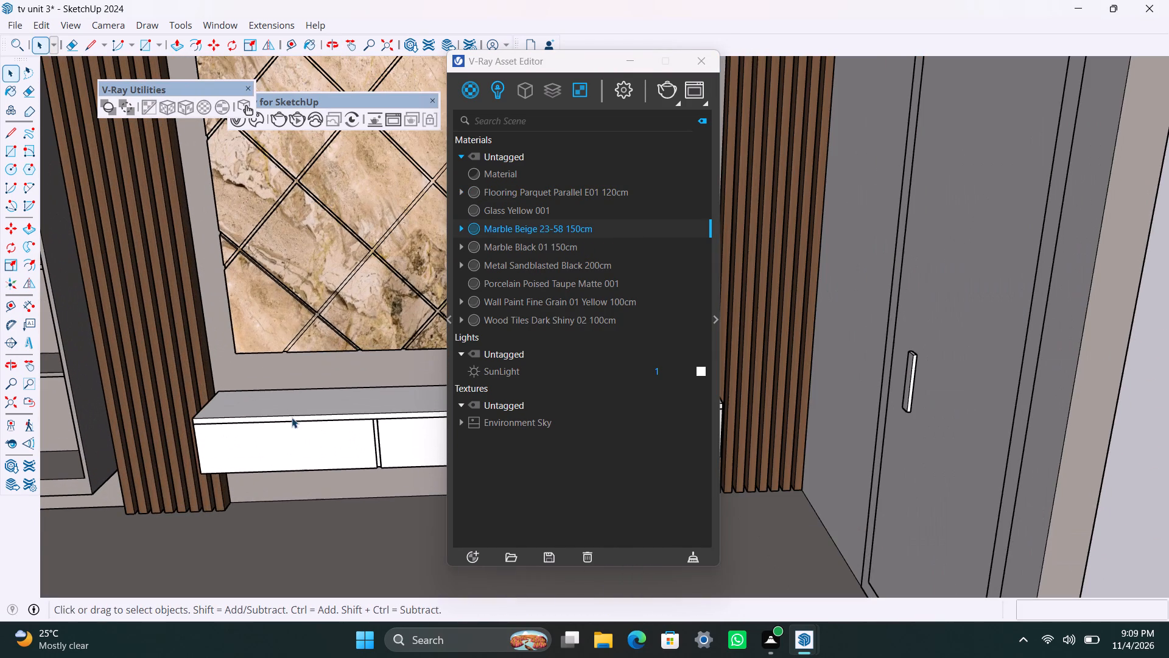
{"action": "left_click", "coordinate": [289, 413]}
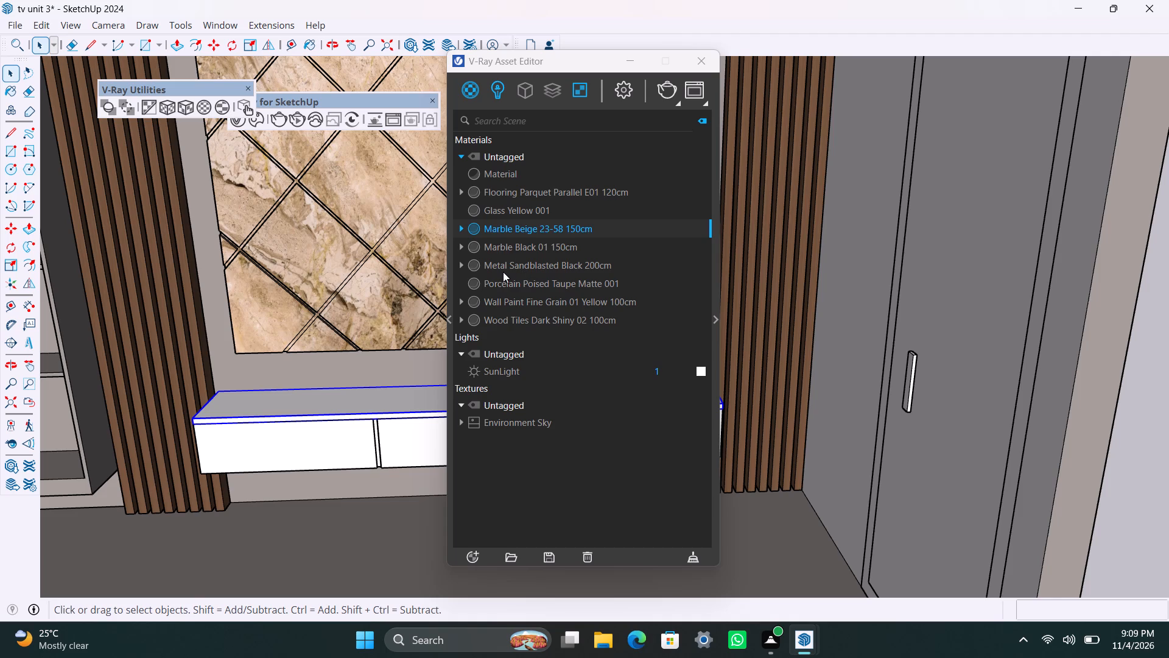
{"action": "left_click", "coordinate": [507, 249]}
{"action": "right_click", "coordinate": [505, 250]}
{"action": "left_click", "coordinate": [531, 275]}
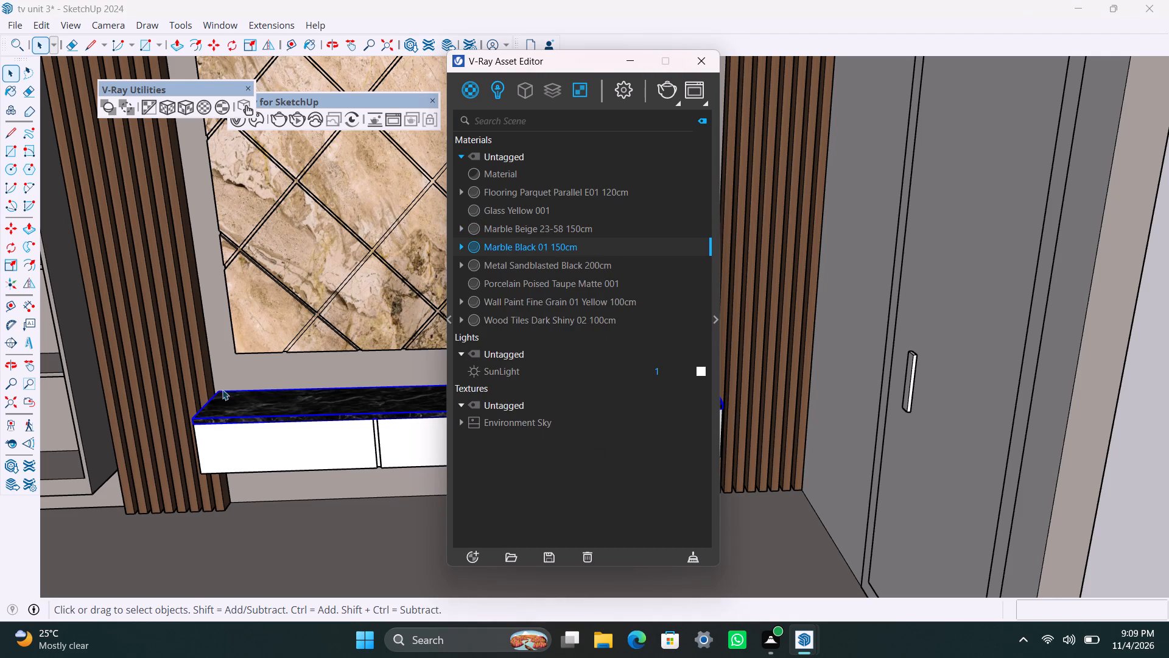
{"action": "left_click", "coordinate": [191, 104]}
Apply Marble Black 01 150cm to the floor face inside the room group with V-Ray's fitted tri-planar projection, then leave the group.
{"action": "left_click", "coordinate": [373, 579]}
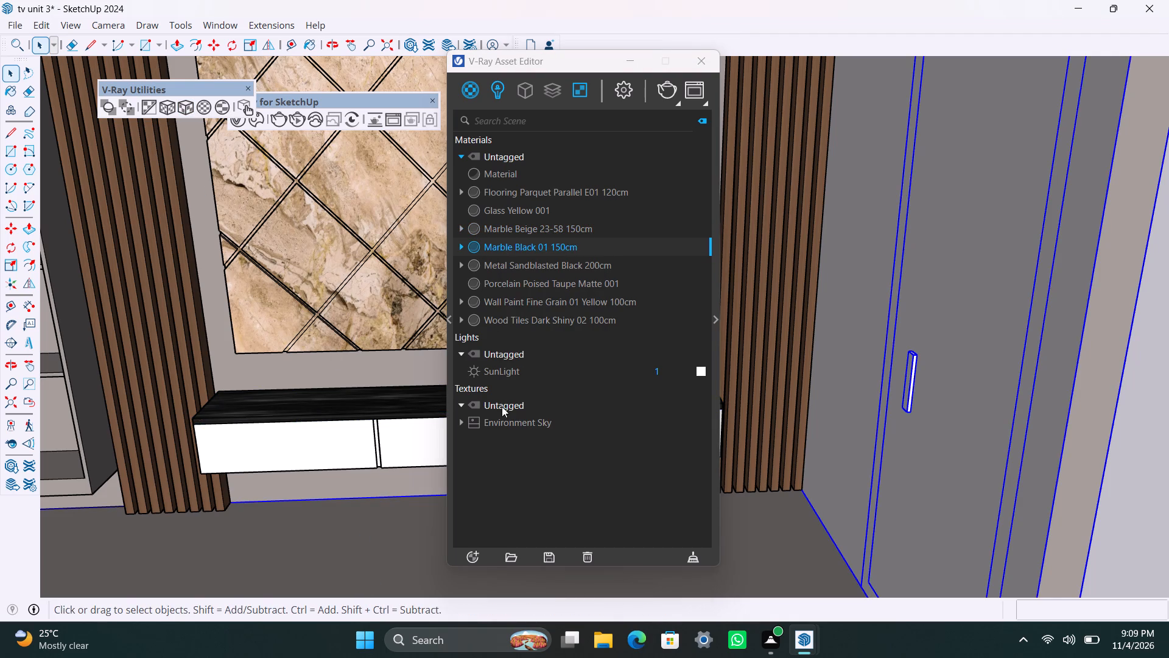
{"action": "scroll", "coordinate": [358, 524], "scroll_direction": "down", "scroll_amount": 3}
{"action": "middle_click_drag", "start_coordinate": [287, 530], "coordinate": [359, 246], "text": "shift"}
{"action": "triple_click", "coordinate": [232, 391]}
{"action": "left_click", "coordinate": [271, 369]}
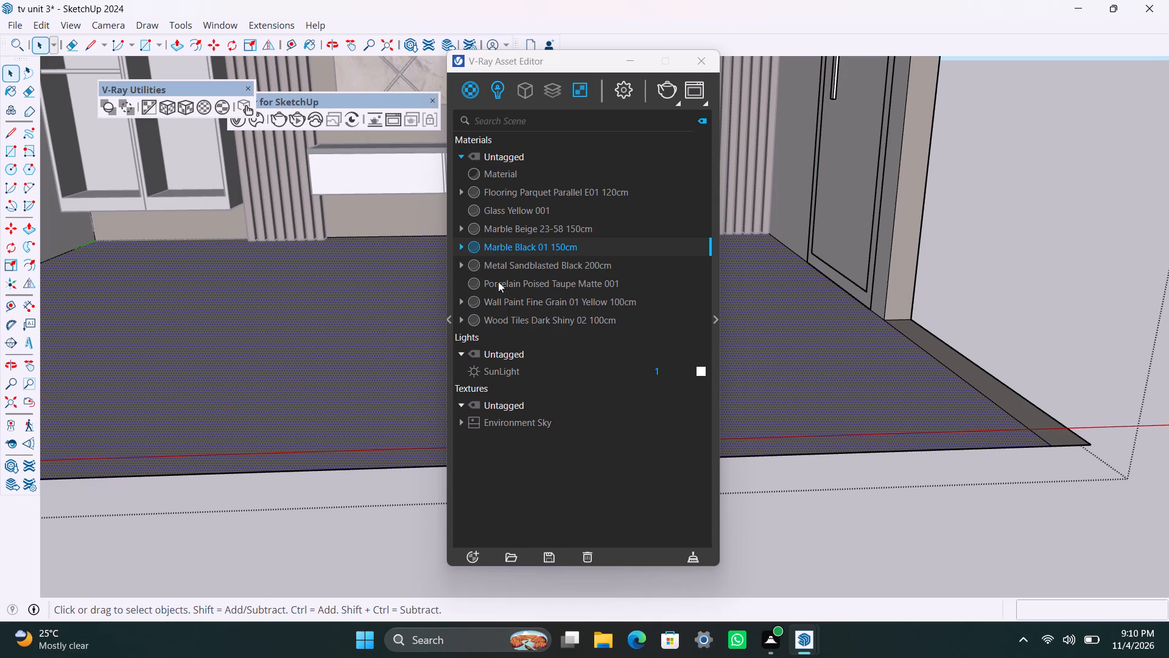
{"action": "right_click", "coordinate": [503, 250]}
{"action": "left_click", "coordinate": [563, 271]}
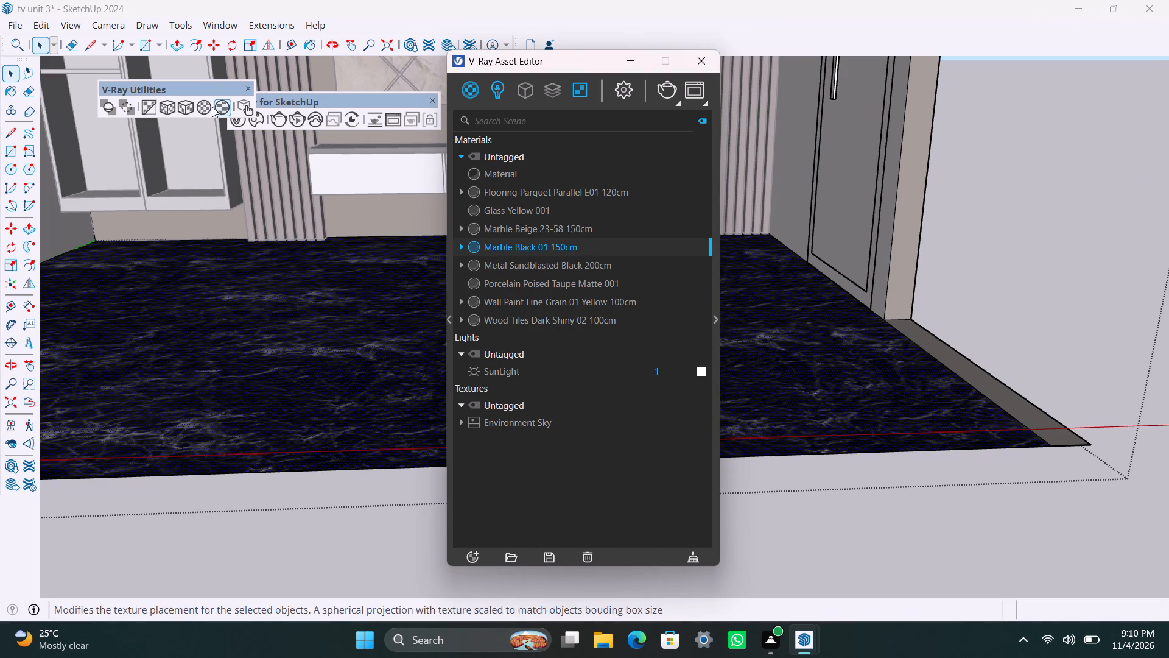
{"action": "left_click", "coordinate": [194, 102]}
{"action": "left_click", "coordinate": [1034, 183]}
{"action": "scroll", "coordinate": [197, 326], "scroll_direction": "down", "scroll_amount": 2}
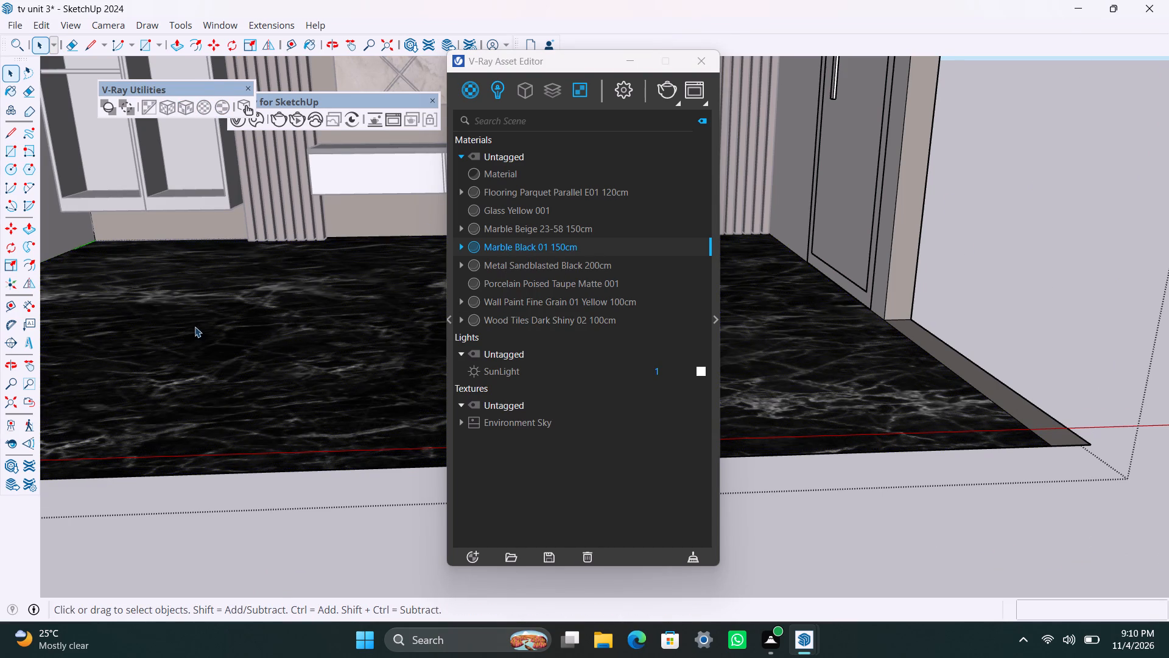
{"action": "scroll", "coordinate": [195, 327], "scroll_direction": "down", "scroll_amount": 3}
{"action": "triple_click", "coordinate": [978, 225]}
Examine the marble floor and the window-side wall of the room from several angles.
{"action": "scroll", "coordinate": [270, 309], "scroll_direction": "up", "scroll_amount": 3}
{"action": "middle_click_drag", "start_coordinate": [261, 323], "coordinate": [367, 440]}
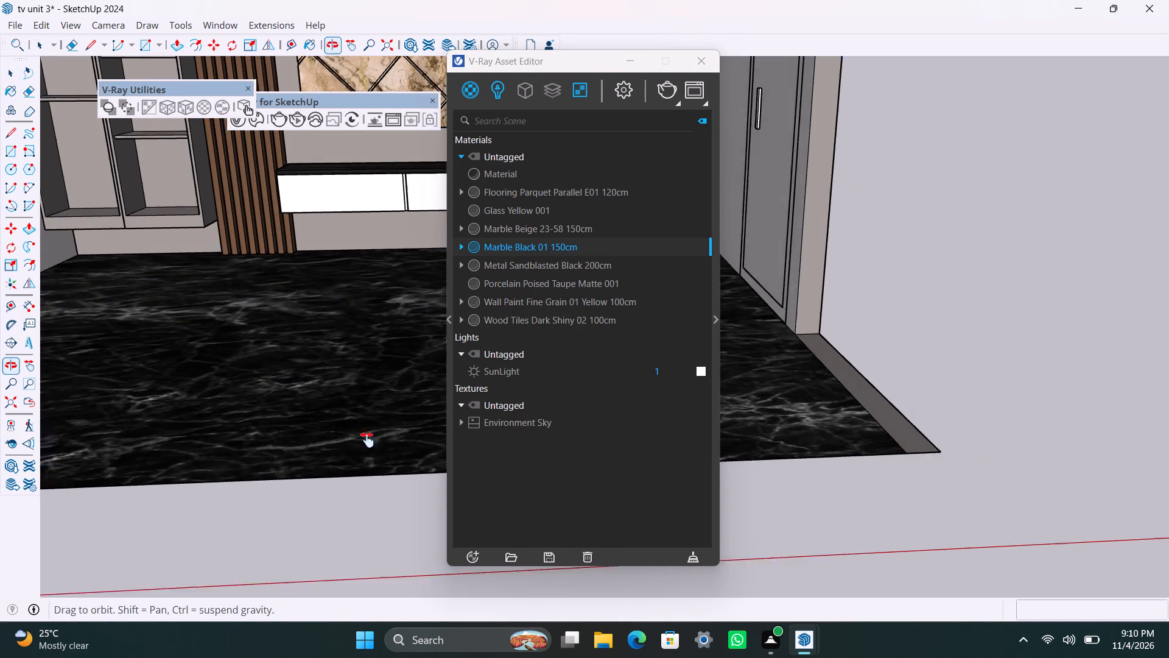
{"action": "middle_click_drag", "start_coordinate": [367, 440], "coordinate": [404, 475]}
{"action": "scroll", "coordinate": [279, 398], "scroll_direction": "down", "scroll_amount": 11}
{"action": "middle_click_drag", "start_coordinate": [204, 359], "coordinate": [108, 361]}
{"action": "scroll", "coordinate": [154, 305], "scroll_direction": "up", "scroll_amount": 12}
{"action": "left_click", "coordinate": [242, 264]}
{"action": "left_click", "coordinate": [239, 294]}
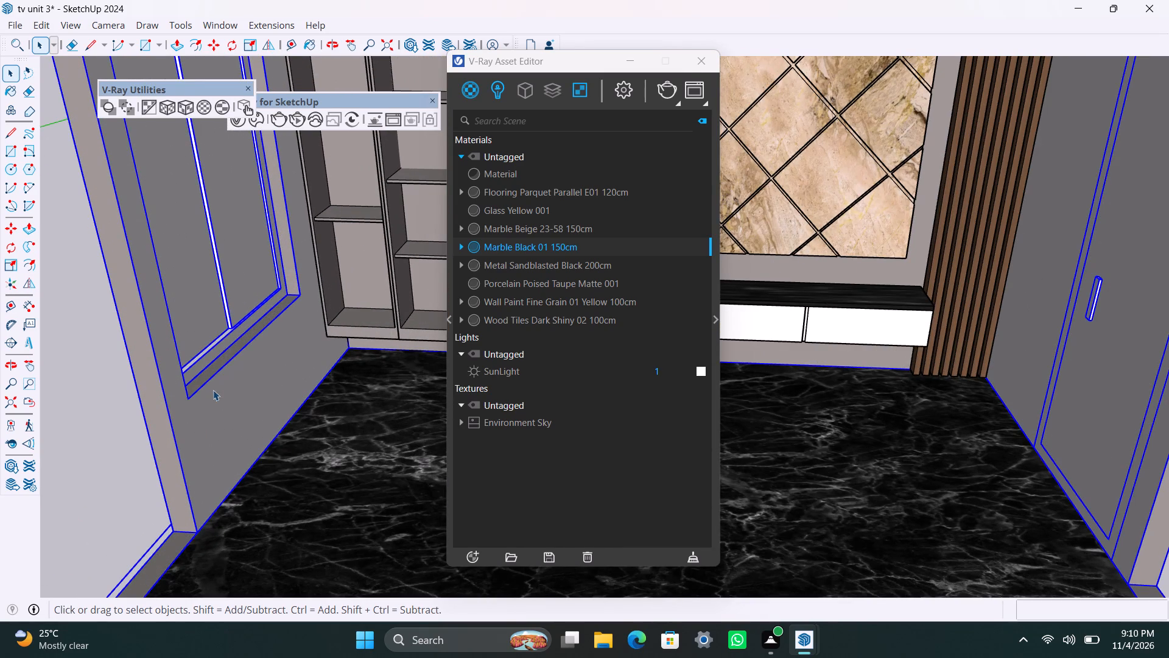
{"action": "scroll", "coordinate": [212, 391], "scroll_direction": "down", "scroll_amount": 5}
{"action": "left_click", "coordinate": [116, 364]}
Reapply V-Ray's fitted tri-planar projection to the black marble console top, both inside its group and on the whole group.
{"action": "scroll", "coordinate": [860, 291], "scroll_direction": "up", "scroll_amount": 3}
{"action": "middle_click_drag", "start_coordinate": [789, 341], "coordinate": [955, 358]}
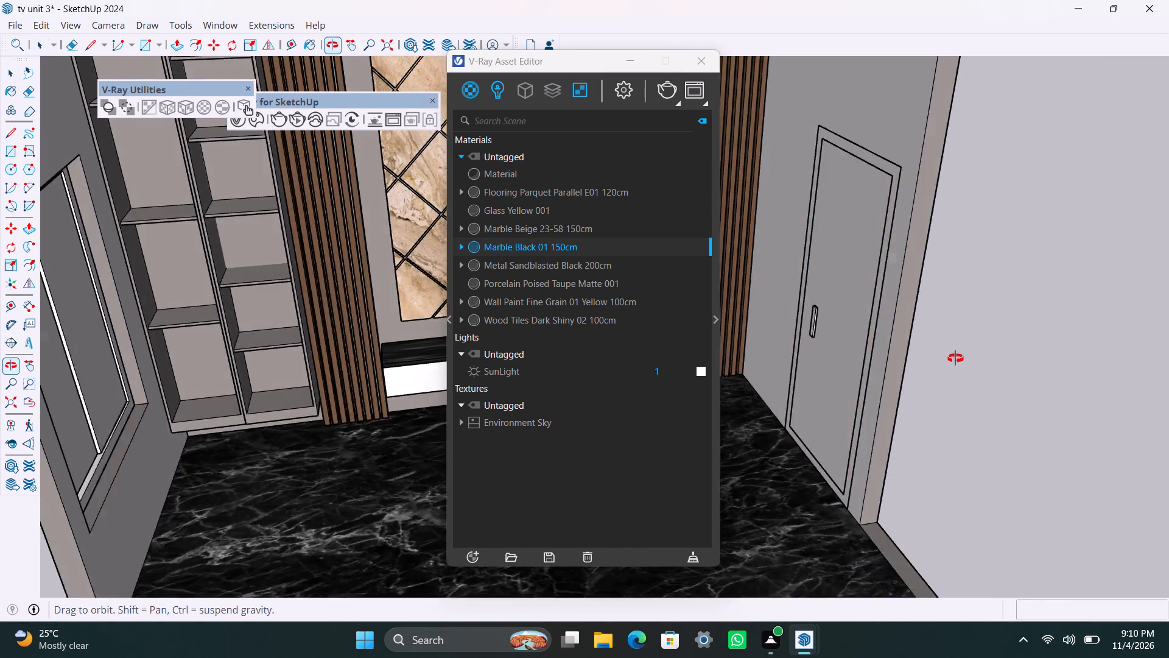
{"action": "middle_click_drag", "start_coordinate": [955, 358], "coordinate": [957, 359]}
{"action": "scroll", "coordinate": [899, 342], "scroll_direction": "up", "scroll_amount": 10}
{"action": "middle_click_drag", "start_coordinate": [932, 329], "coordinate": [1090, 341]}
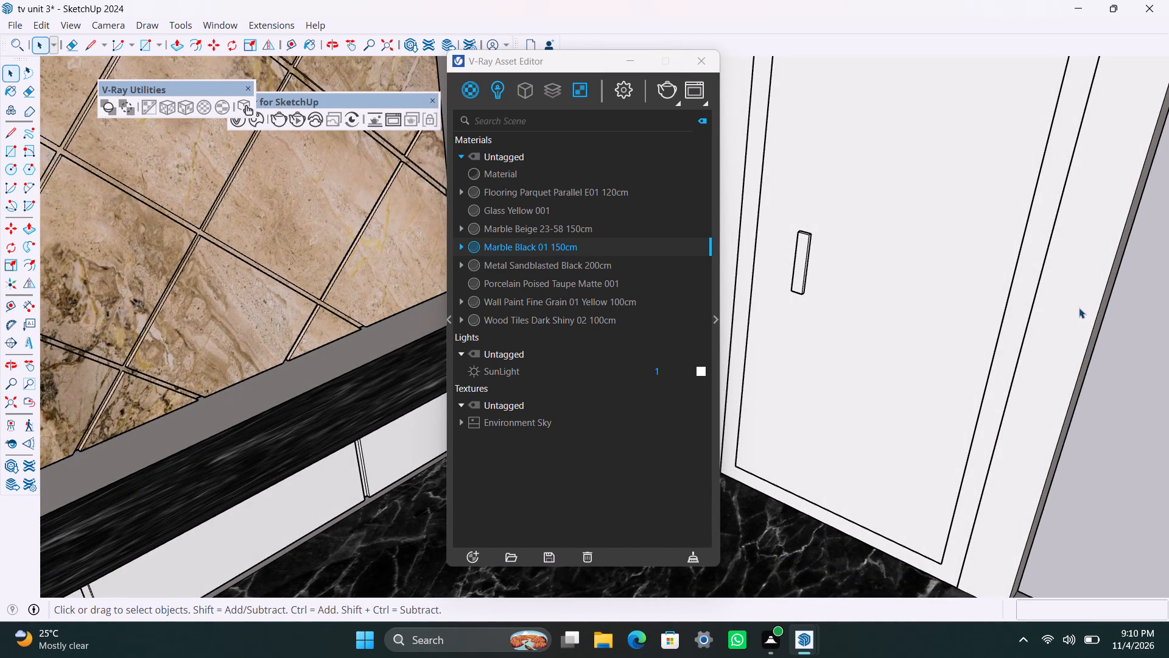
{"action": "left_click", "coordinate": [1079, 308]}
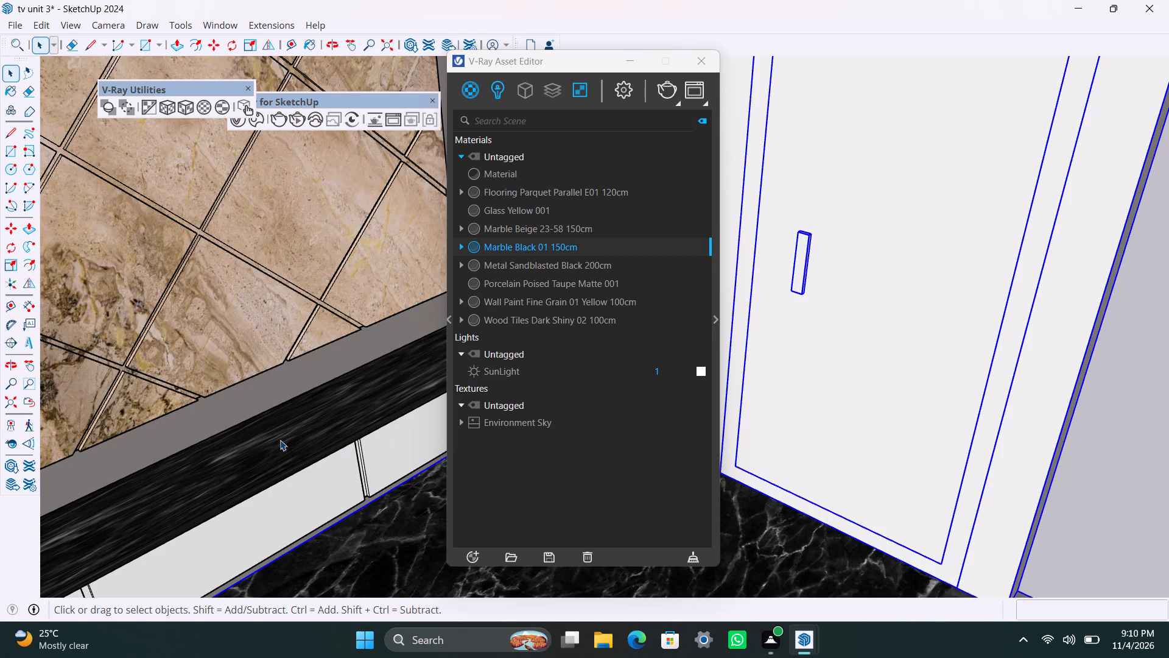
{"action": "triple_click", "coordinate": [280, 440]}
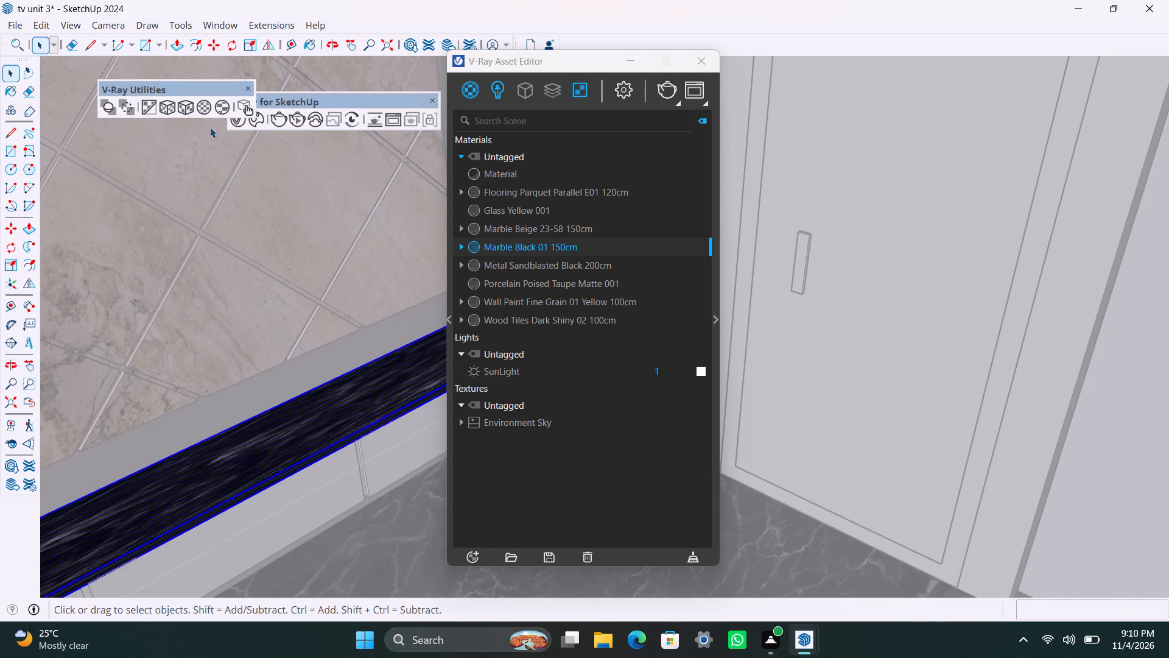
{"action": "left_click", "coordinate": [183, 103]}
{"action": "left_click", "coordinate": [342, 504]}
{"action": "left_click", "coordinate": [315, 439]}
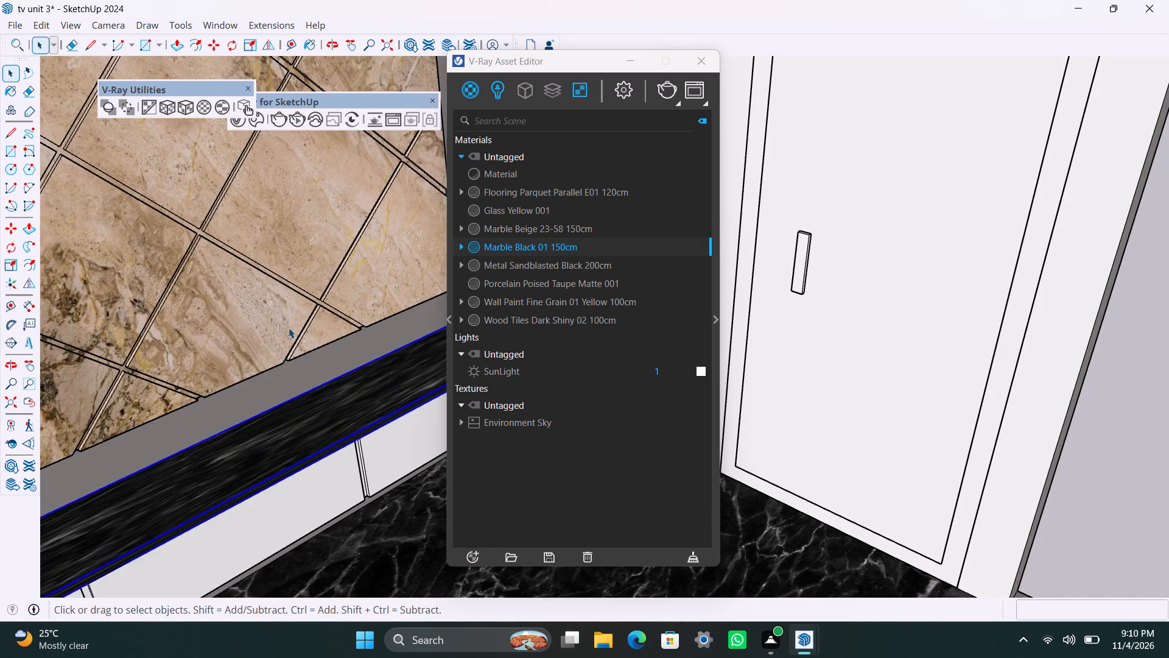
{"action": "left_click", "coordinate": [191, 107]}
{"action": "left_click", "coordinate": [345, 487]}
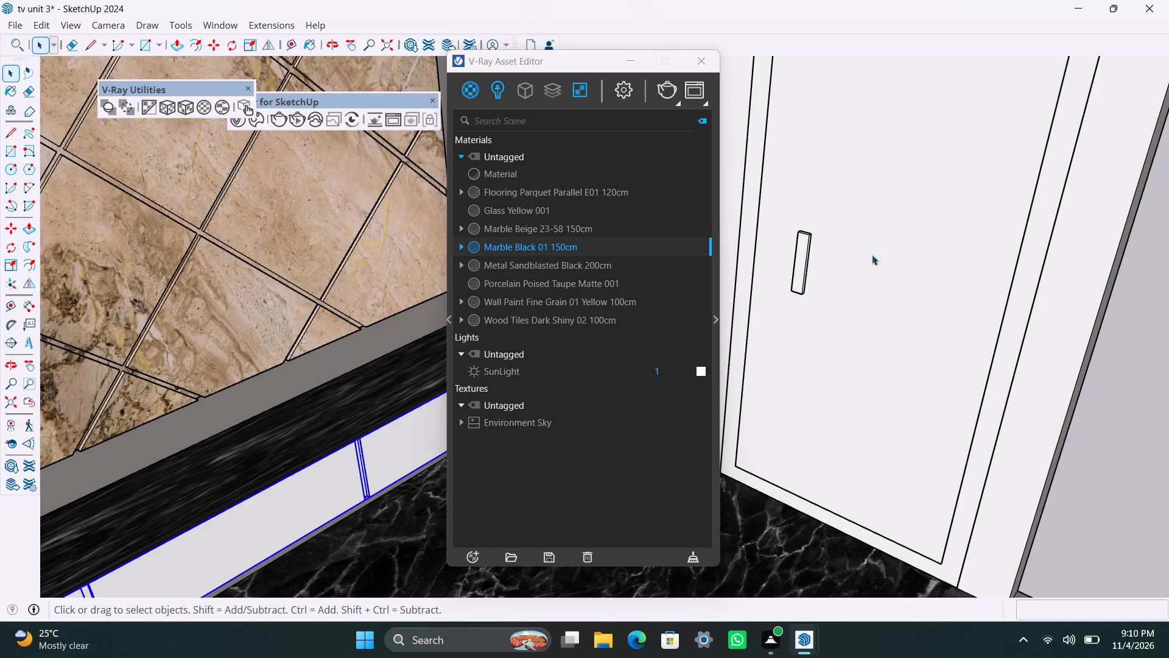
Apply Wall Paint Fine Grain 01 Yellow 100cm to the wall around the door inside the room group with V-Ray's fitted tri-planar projection.
{"action": "left_click", "coordinate": [1065, 222]}
{"action": "double_click", "coordinate": [1073, 222]}
{"action": "double_click", "coordinate": [1083, 215]}
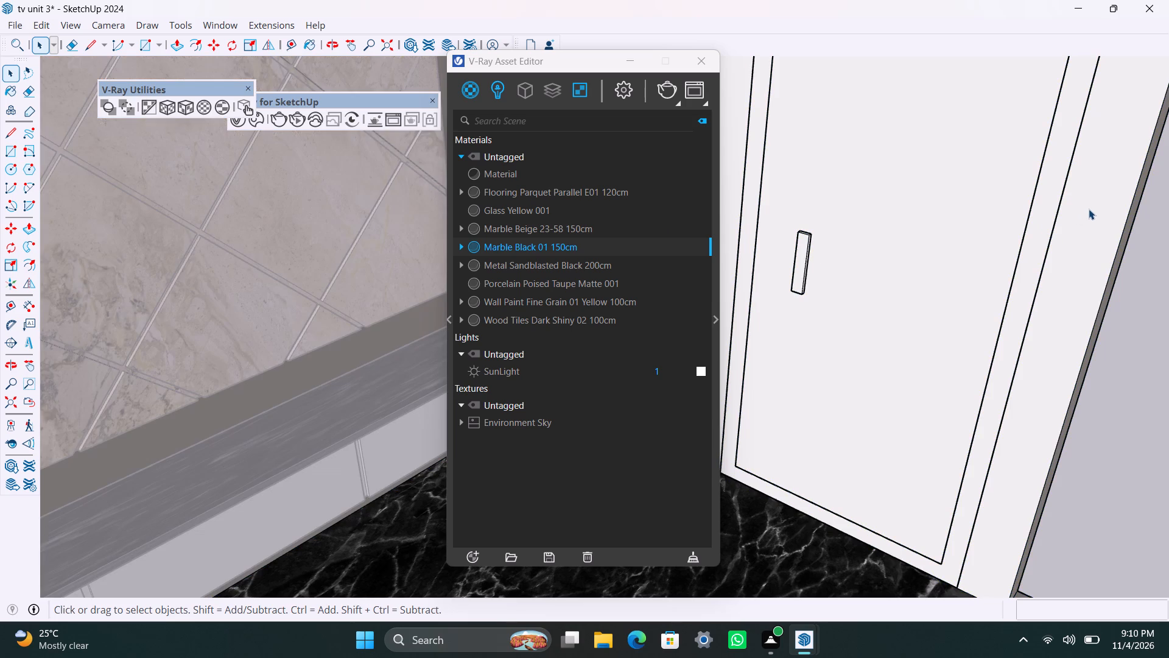
{"action": "left_click", "coordinate": [1098, 203], "text": "shift"}
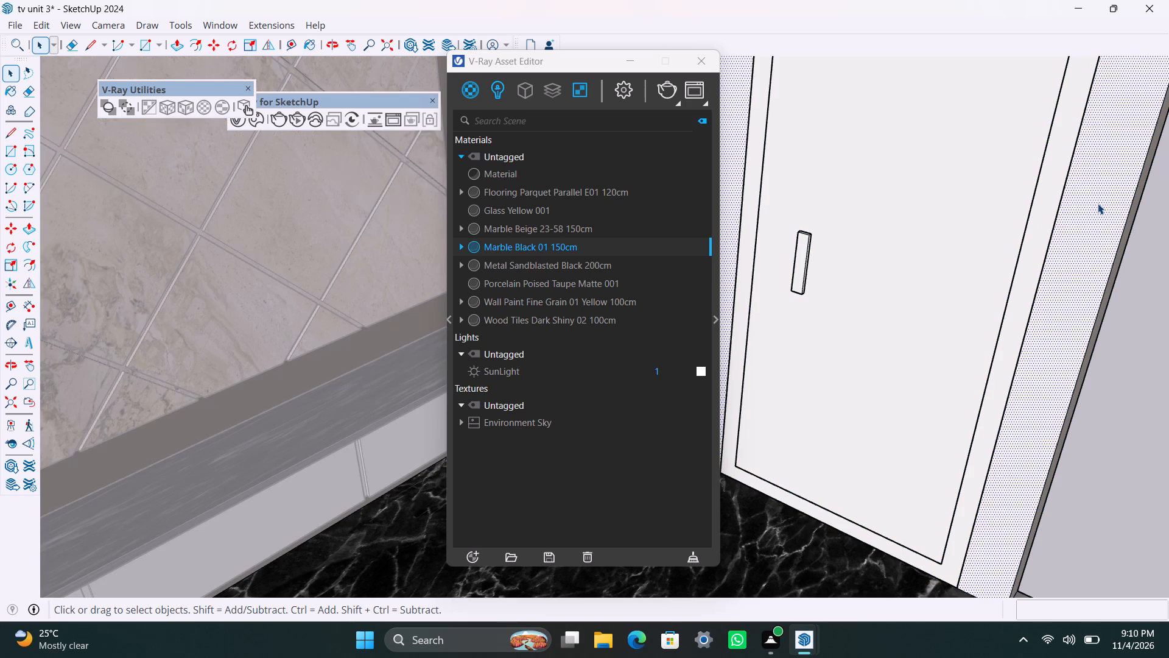
{"action": "scroll", "coordinate": [926, 367], "scroll_direction": "down", "scroll_amount": 3}
{"action": "middle_click_drag", "start_coordinate": [942, 363], "coordinate": [941, 361]}
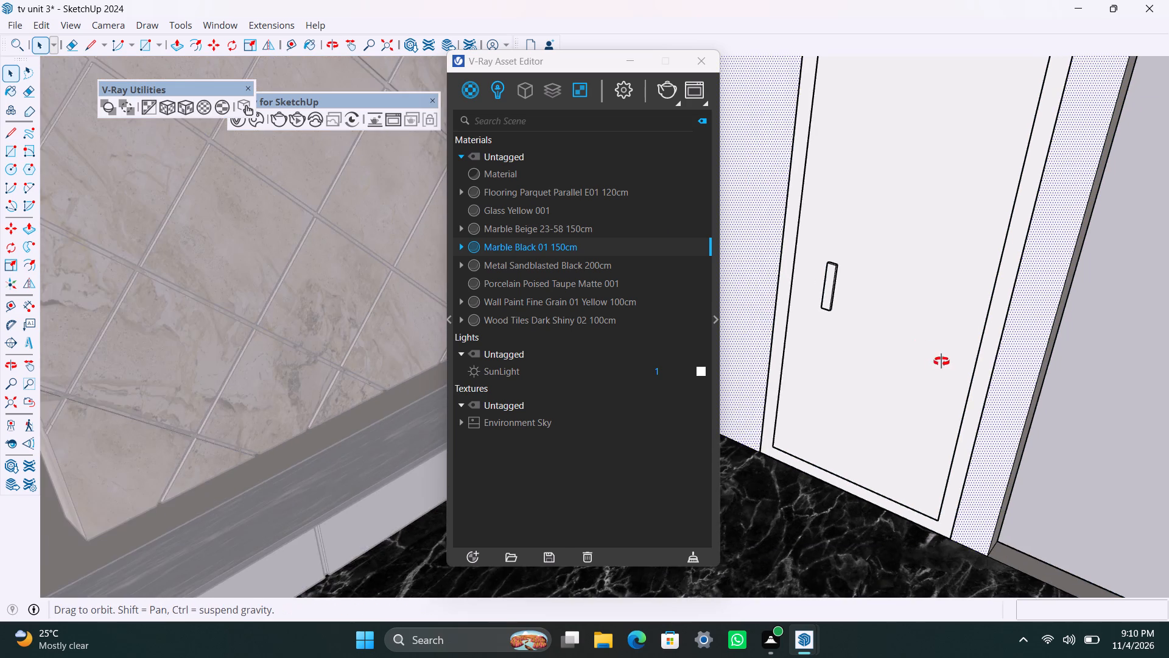
{"action": "middle_click_drag", "start_coordinate": [941, 361], "coordinate": [802, 248]}
{"action": "left_click", "coordinate": [525, 214]}
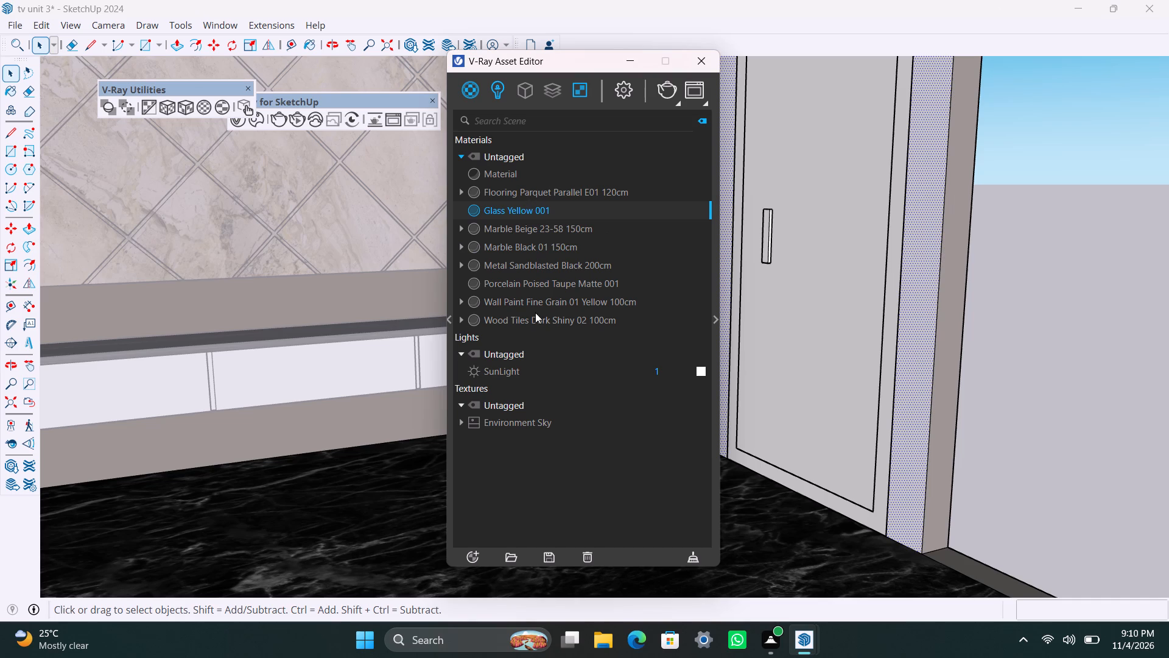
{"action": "left_click", "coordinate": [533, 304]}
{"action": "right_click", "coordinate": [532, 303]}
{"action": "left_click", "coordinate": [571, 329]}
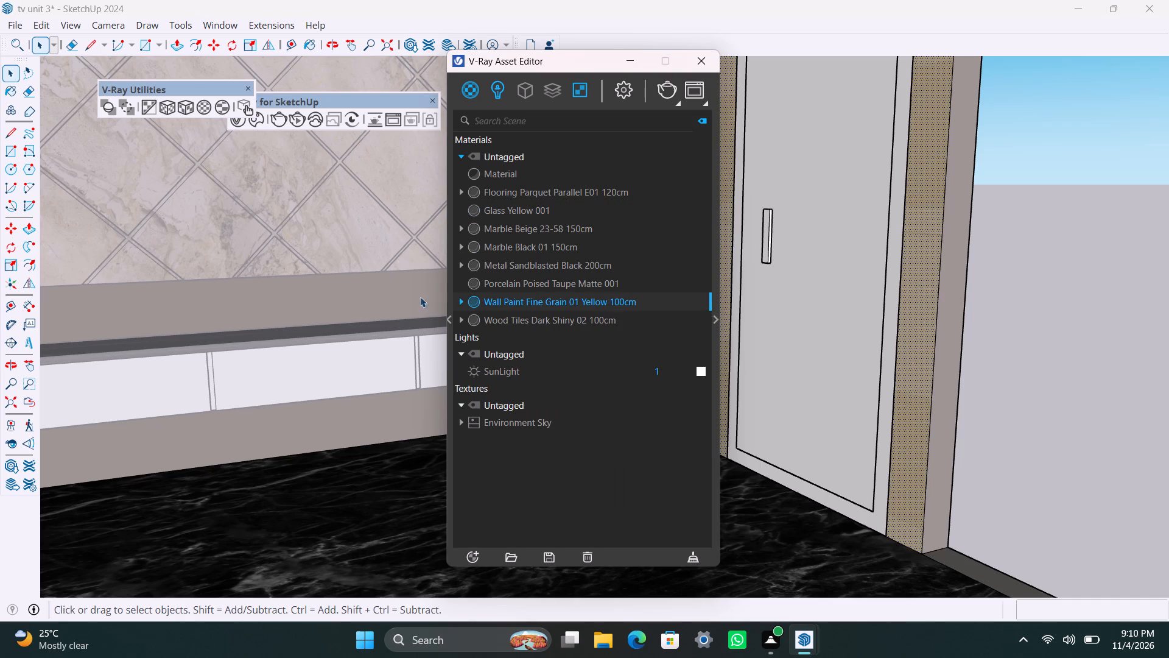
{"action": "left_click", "coordinate": [188, 108]}
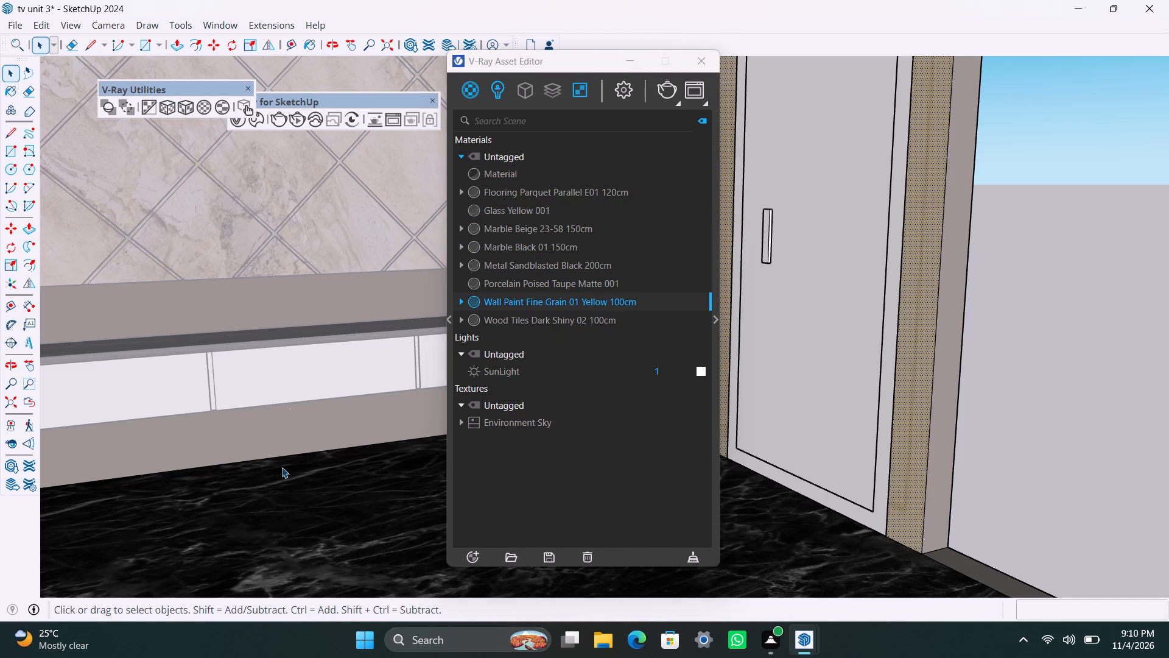
Apply Wall Paint Fine Grain 01 Yellow 100cm to the window-side wall with V-Ray's fitted tri-planar projection, then leave the room group.
{"action": "scroll", "coordinate": [279, 479], "scroll_direction": "down", "scroll_amount": 11}
{"action": "middle_click_drag", "start_coordinate": [281, 409], "coordinate": [131, 440]}
{"action": "scroll", "coordinate": [114, 411], "scroll_direction": "down", "scroll_amount": 4}
{"action": "middle_click_drag", "start_coordinate": [118, 414], "coordinate": [239, 398]}
{"action": "scroll", "coordinate": [198, 377], "scroll_direction": "up", "scroll_amount": 3}
{"action": "middle_click_drag", "start_coordinate": [303, 405], "coordinate": [215, 422]}
{"action": "scroll", "coordinate": [206, 339], "scroll_direction": "up", "scroll_amount": 3}
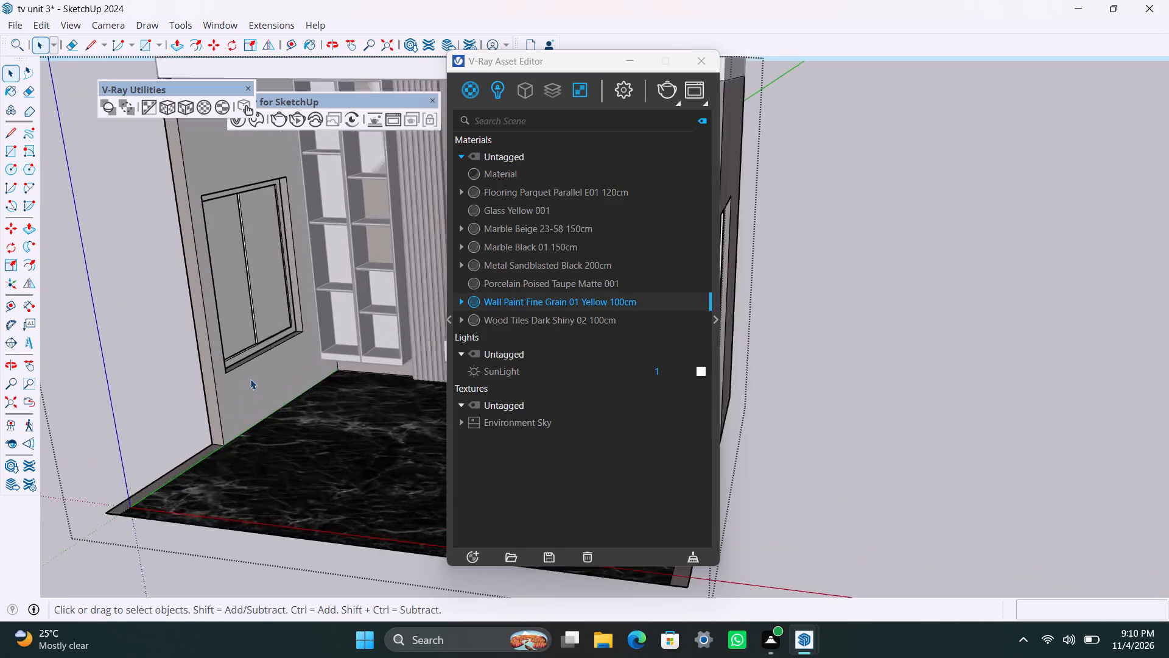
{"action": "left_click", "coordinate": [256, 390]}
{"action": "right_click", "coordinate": [603, 300]}
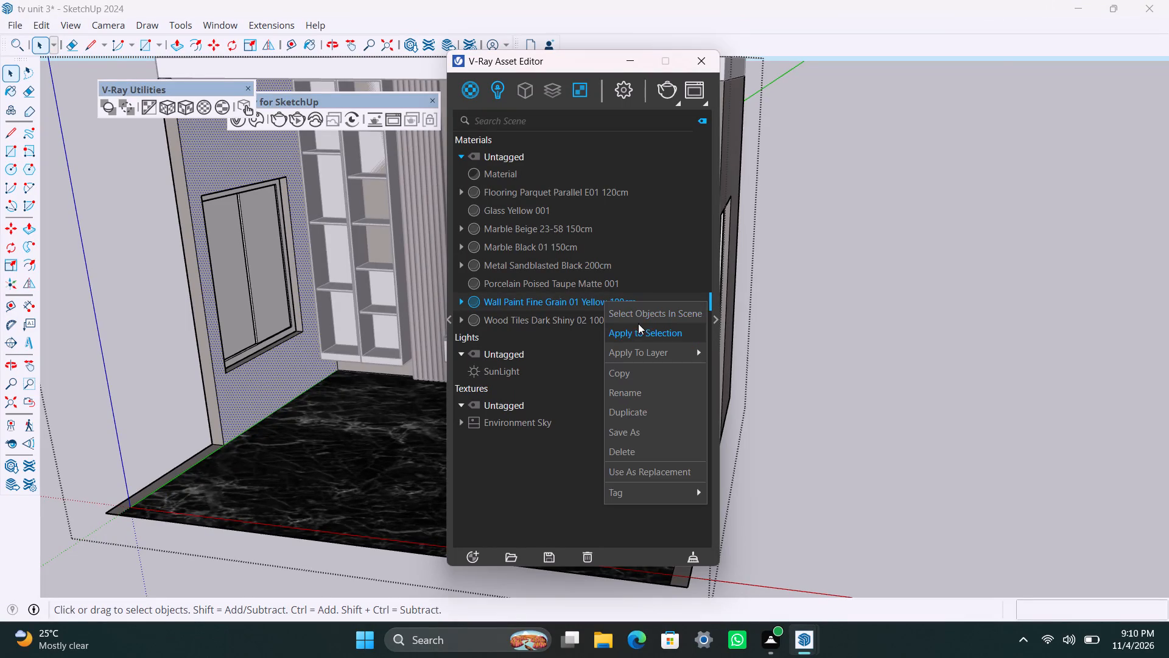
{"action": "left_click", "coordinate": [639, 329]}
{"action": "left_click", "coordinate": [183, 105]}
{"action": "left_click", "coordinate": [147, 297]}
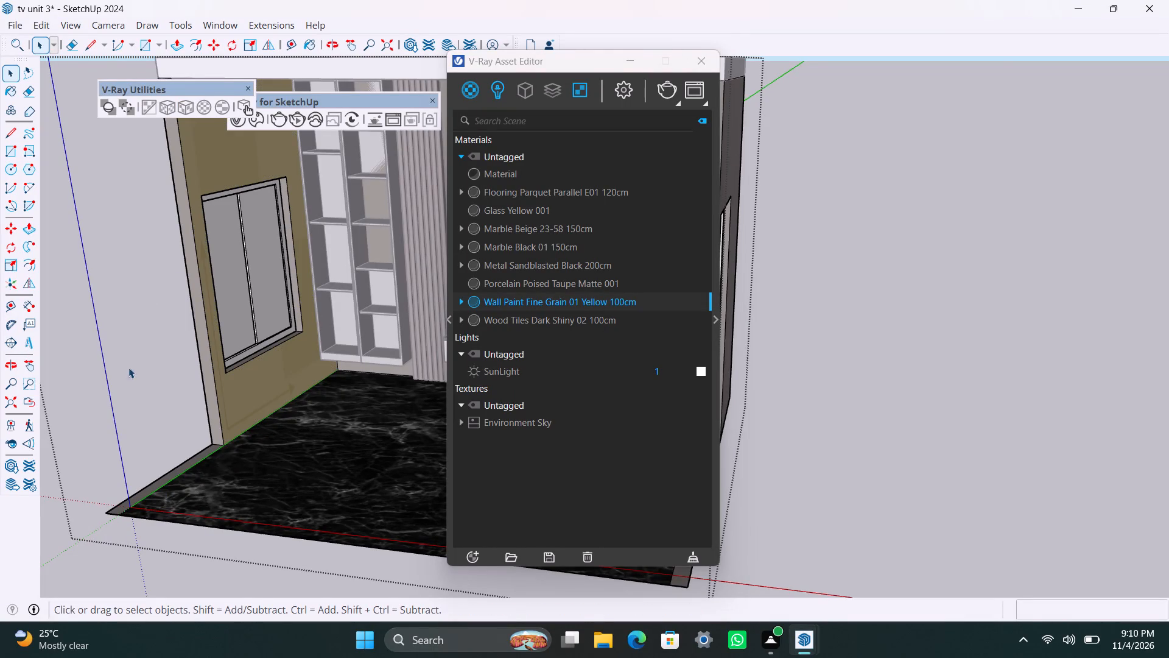
{"action": "double_click", "coordinate": [122, 344]}
Apply Wall Paint Fine Grain 01 Yellow 100cm to the window opening's sill and shelf-side jamb with V-Ray's fitted tri-planar projection.
{"action": "scroll", "coordinate": [235, 350], "scroll_direction": "up", "scroll_amount": 3}
{"action": "middle_click_drag", "start_coordinate": [321, 393], "coordinate": [416, 428]}
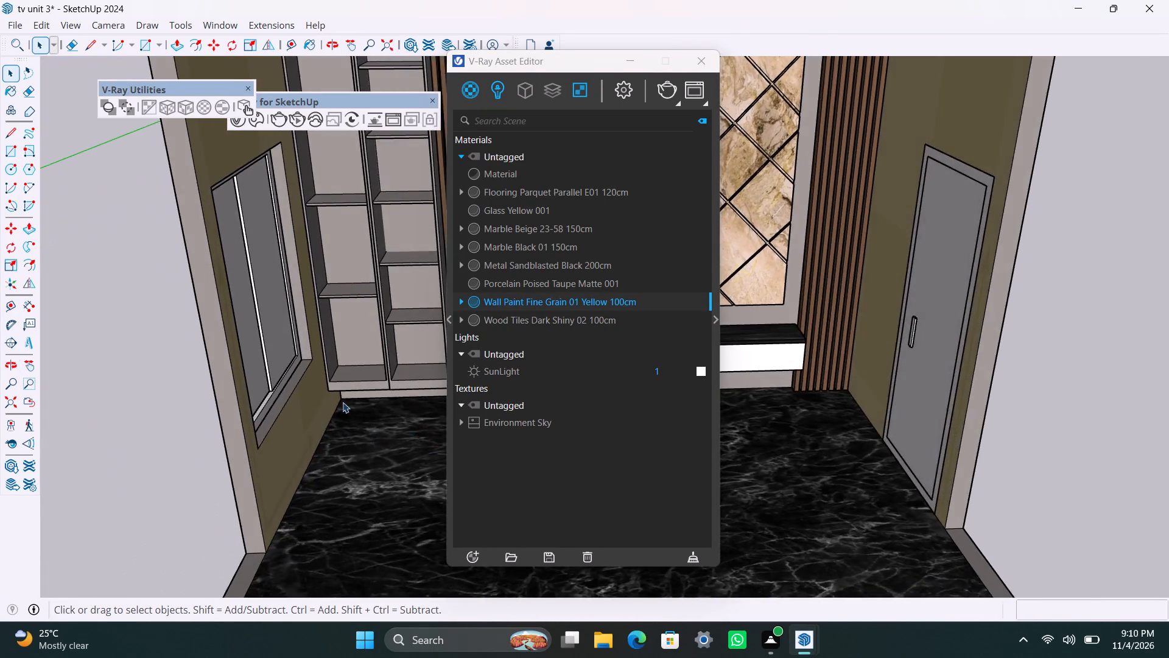
{"action": "scroll", "coordinate": [325, 376], "scroll_direction": "up", "scroll_amount": 12}
{"action": "left_click", "coordinate": [284, 308]}
{"action": "double_click", "coordinate": [283, 306]}
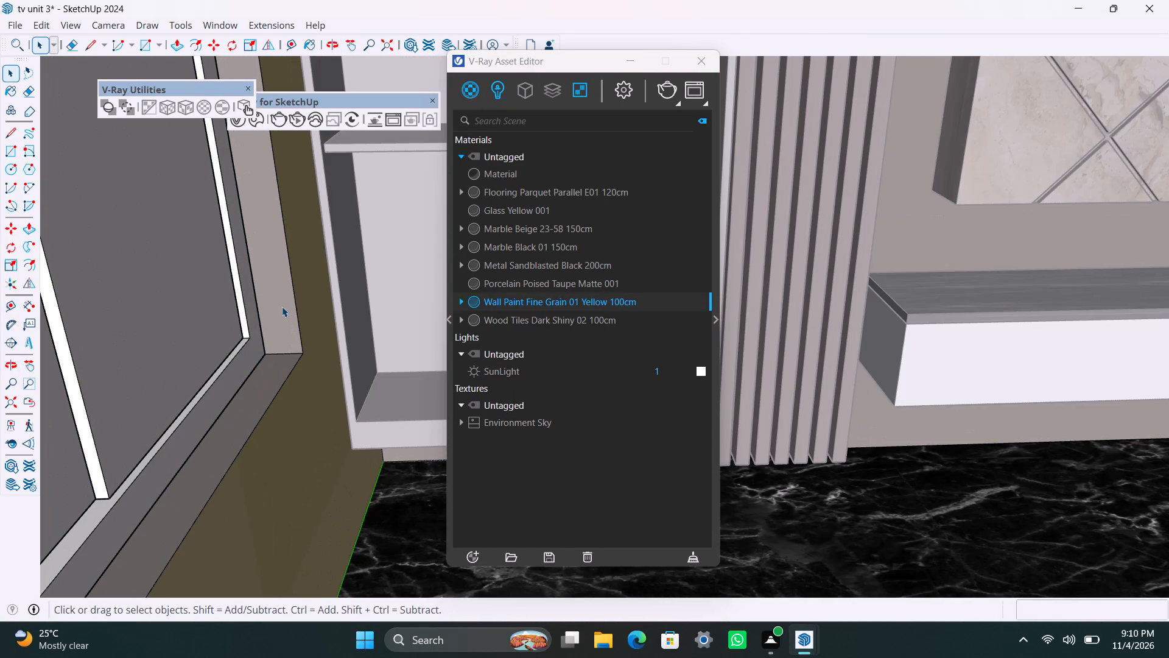
{"action": "left_click", "coordinate": [279, 306]}
{"action": "left_click", "coordinate": [279, 306]}
{"action": "left_click", "coordinate": [274, 372], "text": "shift"}
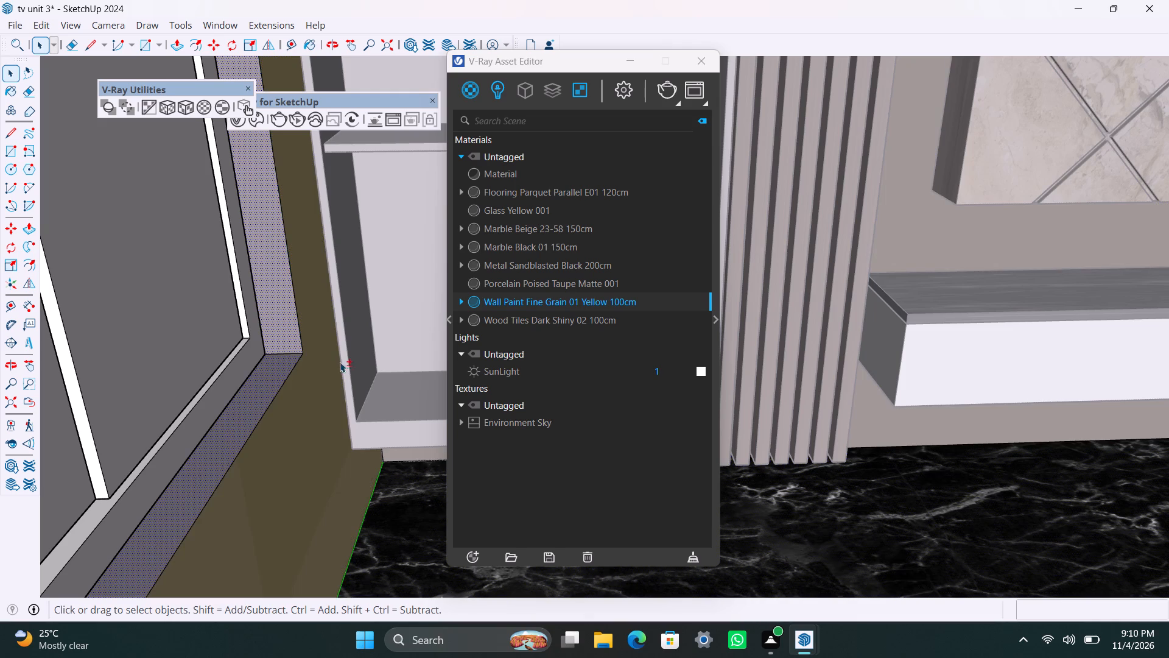
{"action": "right_click", "coordinate": [500, 302], "text": "shift"}
{"action": "right_click", "coordinate": [576, 305]}
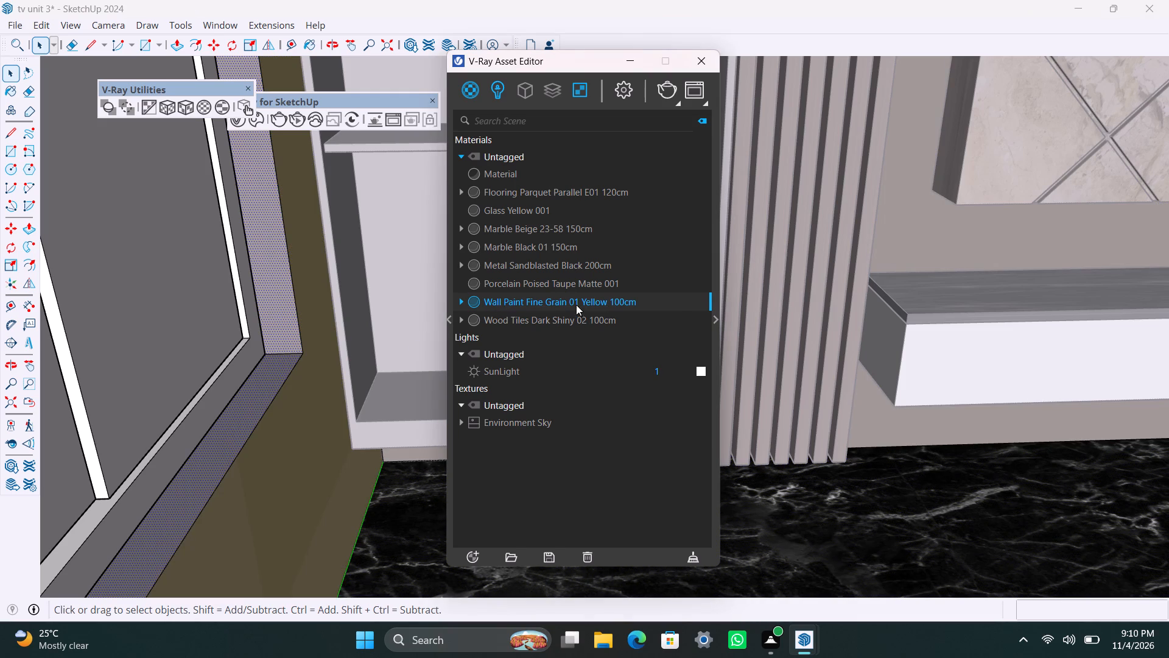
{"action": "left_click", "coordinate": [613, 333]}
{"action": "left_click", "coordinate": [181, 106]}
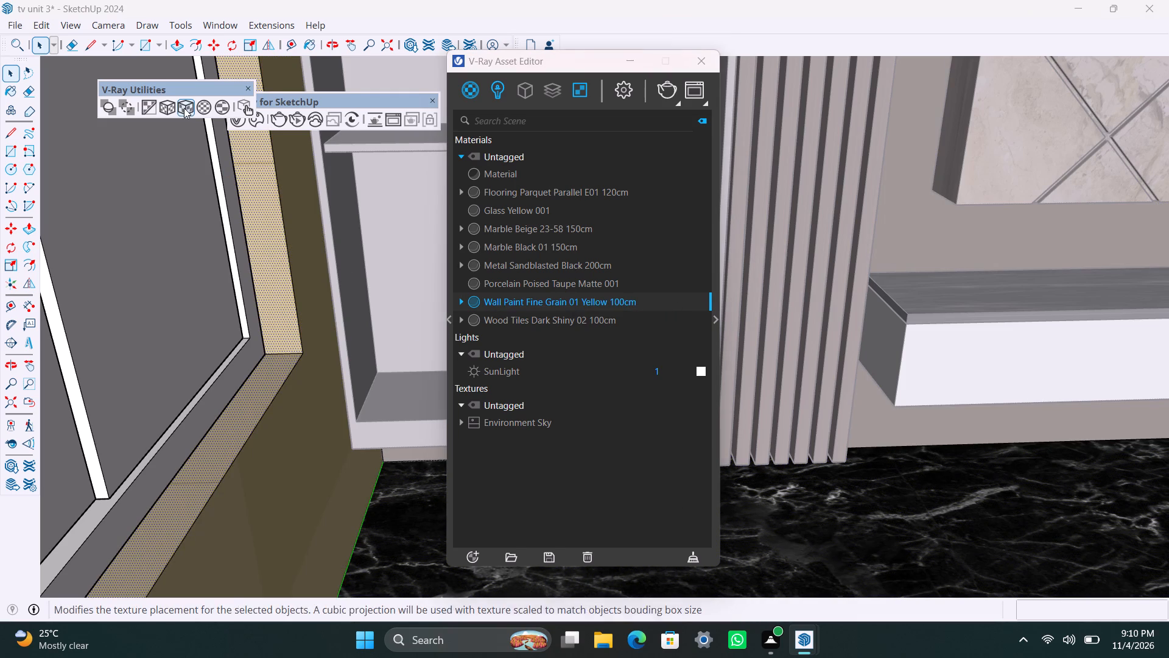
Apply Wall Paint Fine Grain 01 Yellow 100cm to the window opening's remaining side jamb with V-Ray's fitted tri-planar projection.
{"action": "scroll", "coordinate": [242, 324], "scroll_direction": "down", "scroll_amount": 16}
{"action": "middle_click_drag", "start_coordinate": [279, 386], "coordinate": [0, 380]}
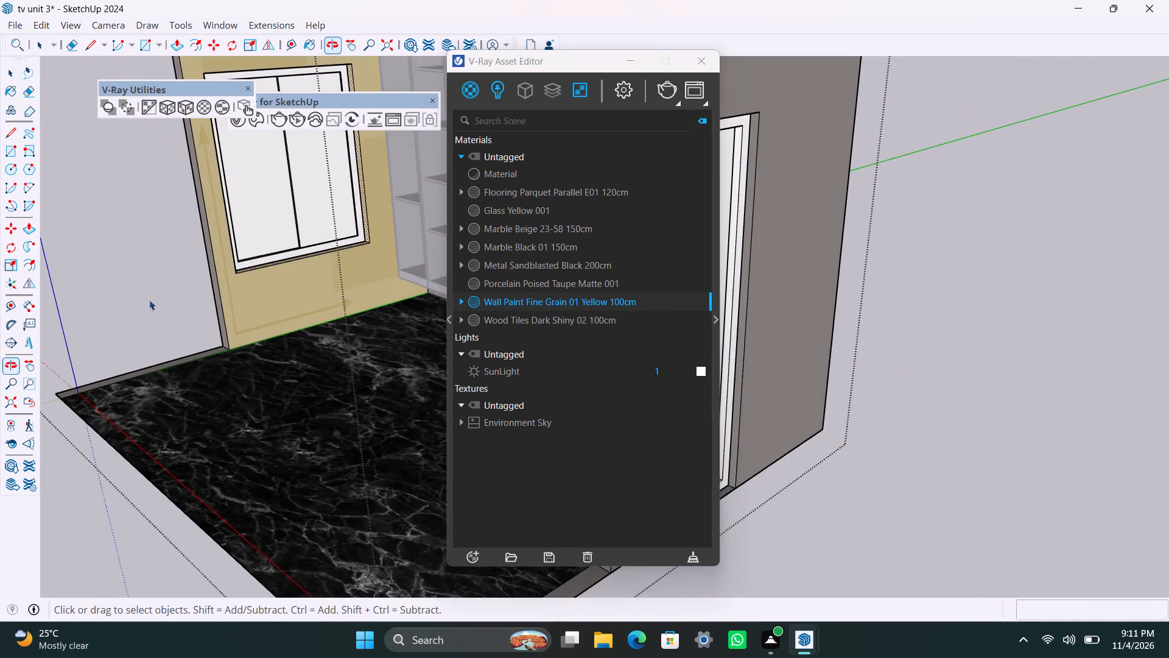
{"action": "scroll", "coordinate": [242, 221], "scroll_direction": "up", "scroll_amount": 3}
{"action": "middle_click_drag", "start_coordinate": [305, 321], "coordinate": [309, 385]}
{"action": "scroll", "coordinate": [273, 338], "scroll_direction": "up", "scroll_amount": 3}
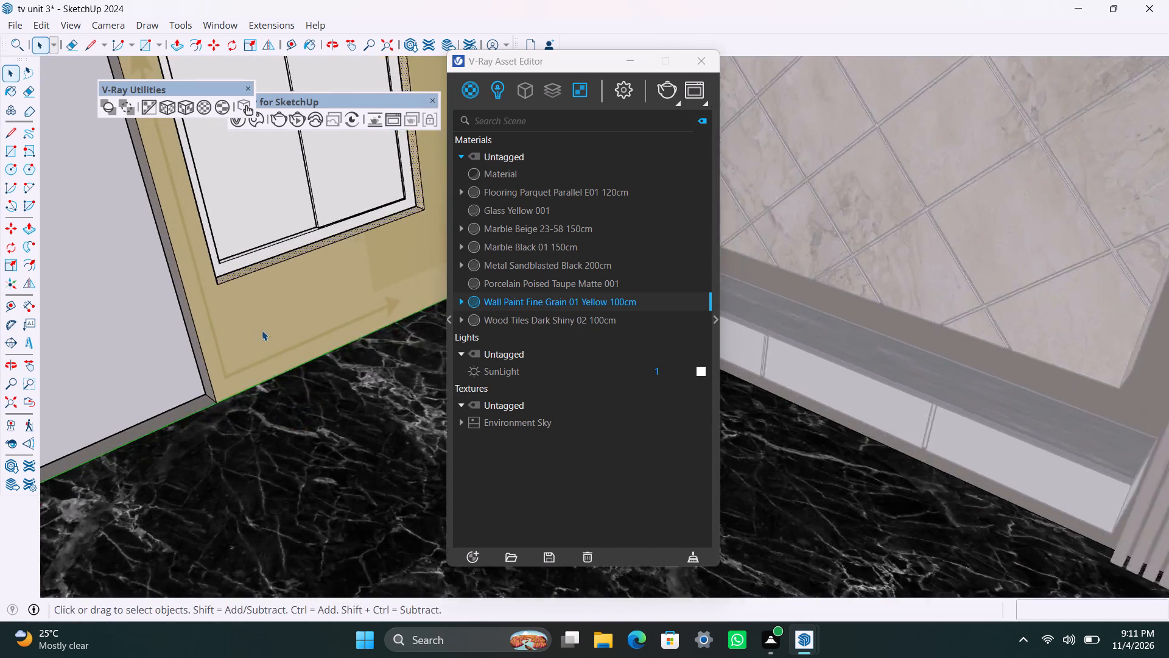
{"action": "scroll", "coordinate": [262, 330], "scroll_direction": "up", "scroll_amount": 1}
{"action": "middle_click_drag", "start_coordinate": [279, 299], "coordinate": [295, 610], "text": "shift"}
{"action": "scroll", "coordinate": [198, 524], "scroll_direction": "up", "scroll_amount": 4}
{"action": "middle_click_drag", "start_coordinate": [212, 355], "coordinate": [116, 344]}
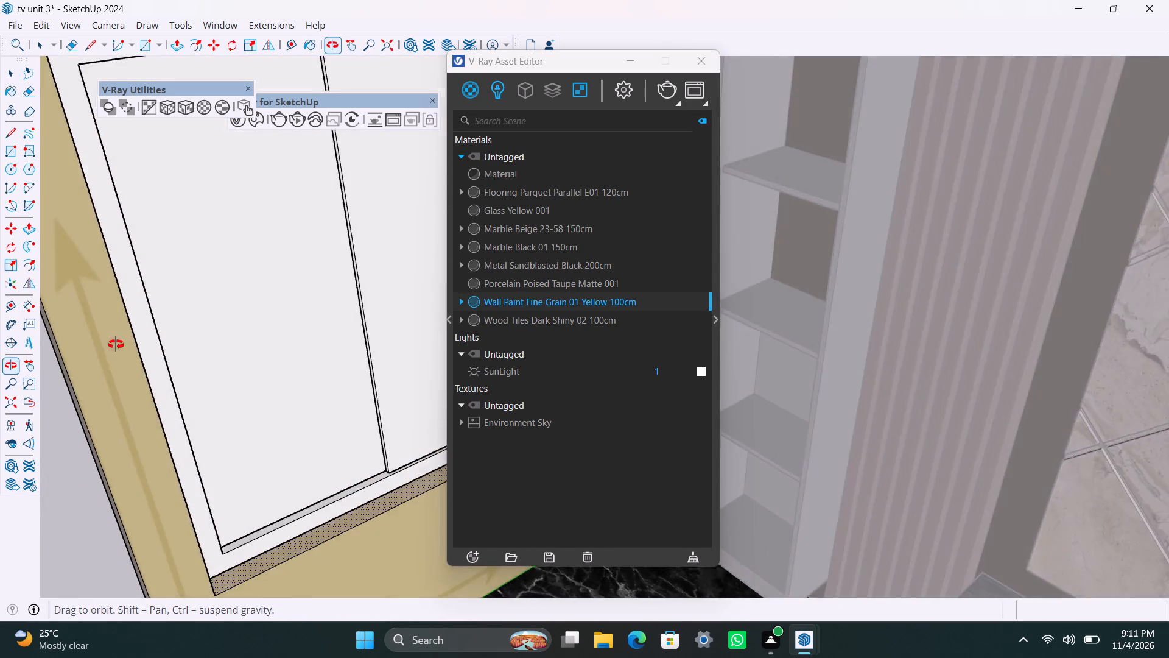
{"action": "middle_click_drag", "start_coordinate": [116, 344], "coordinate": [0, 373]}
{"action": "scroll", "coordinate": [177, 380], "scroll_direction": "up", "scroll_amount": 7}
{"action": "left_click", "coordinate": [177, 377]}
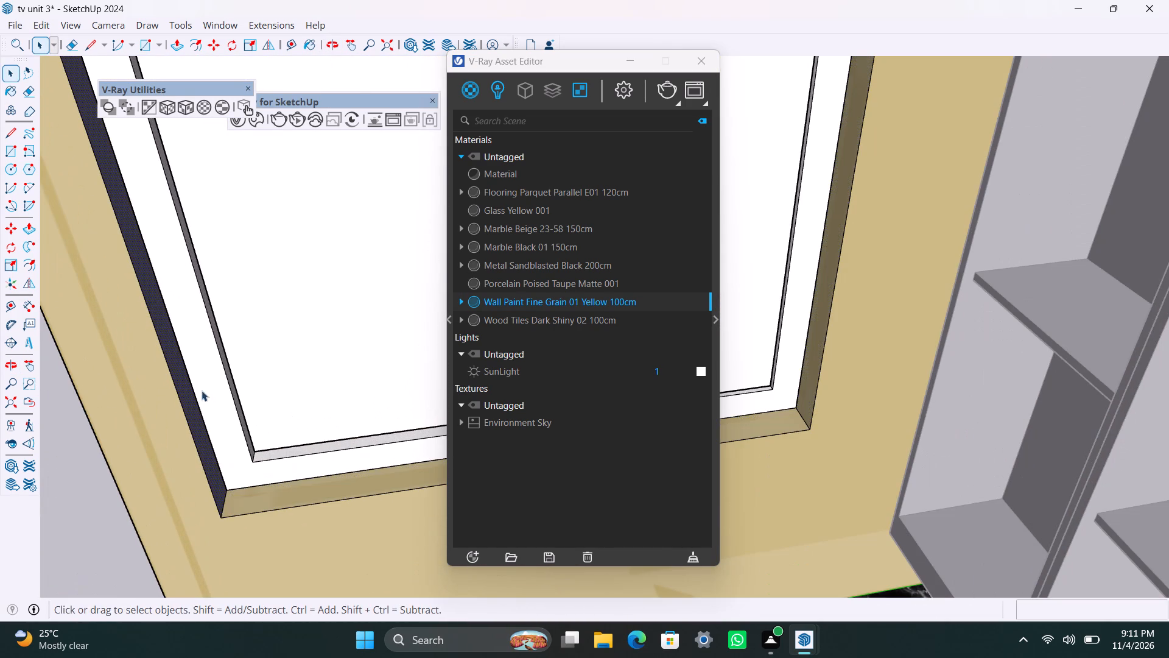
{"action": "right_click_drag", "start_coordinate": [536, 299], "coordinate": [540, 308]}
{"action": "left_click", "coordinate": [605, 329]}
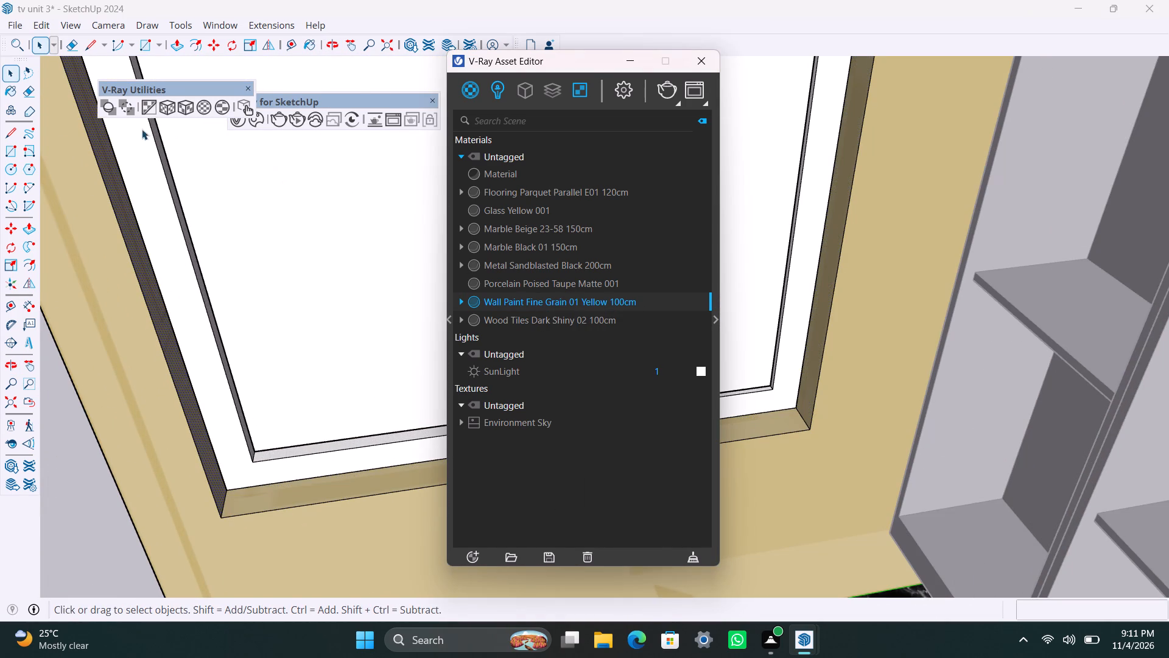
{"action": "left_click", "coordinate": [191, 103]}
Apply Wall Paint Fine Grain 01 Yellow 100cm to the top face of the window opening with V-Ray's fitted tri-planar projection.
{"action": "scroll", "coordinate": [342, 453], "scroll_direction": "up", "scroll_amount": 2}
{"action": "scroll", "coordinate": [307, 428], "scroll_direction": "down", "scroll_amount": 8}
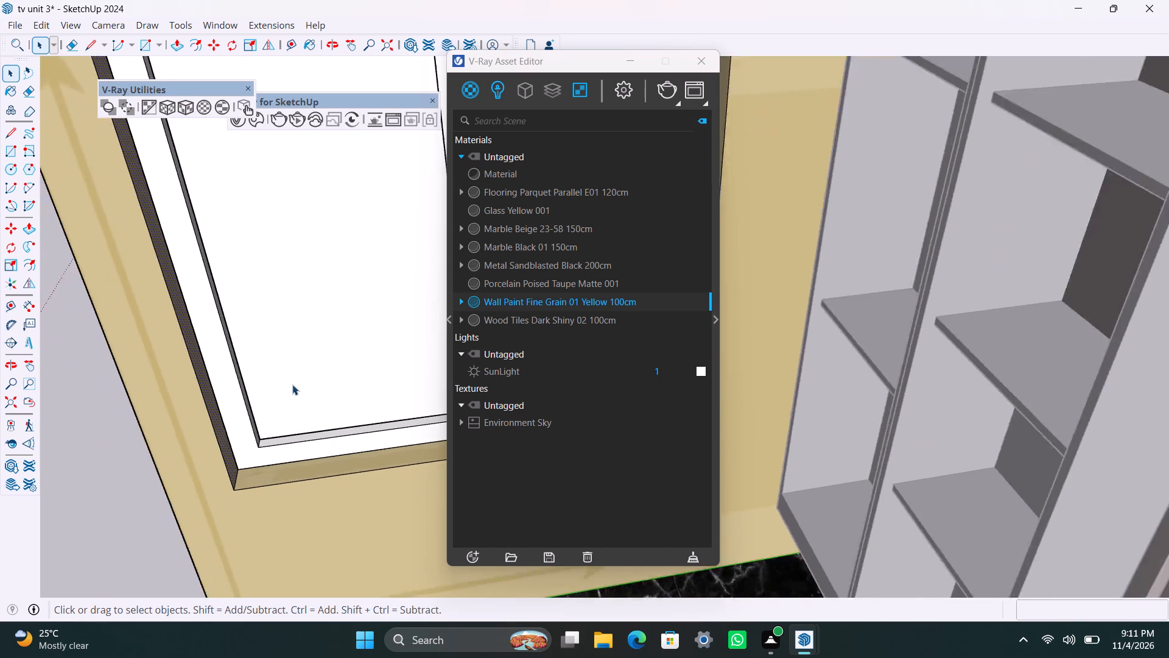
{"action": "scroll", "coordinate": [292, 384], "scroll_direction": "down", "scroll_amount": 9}
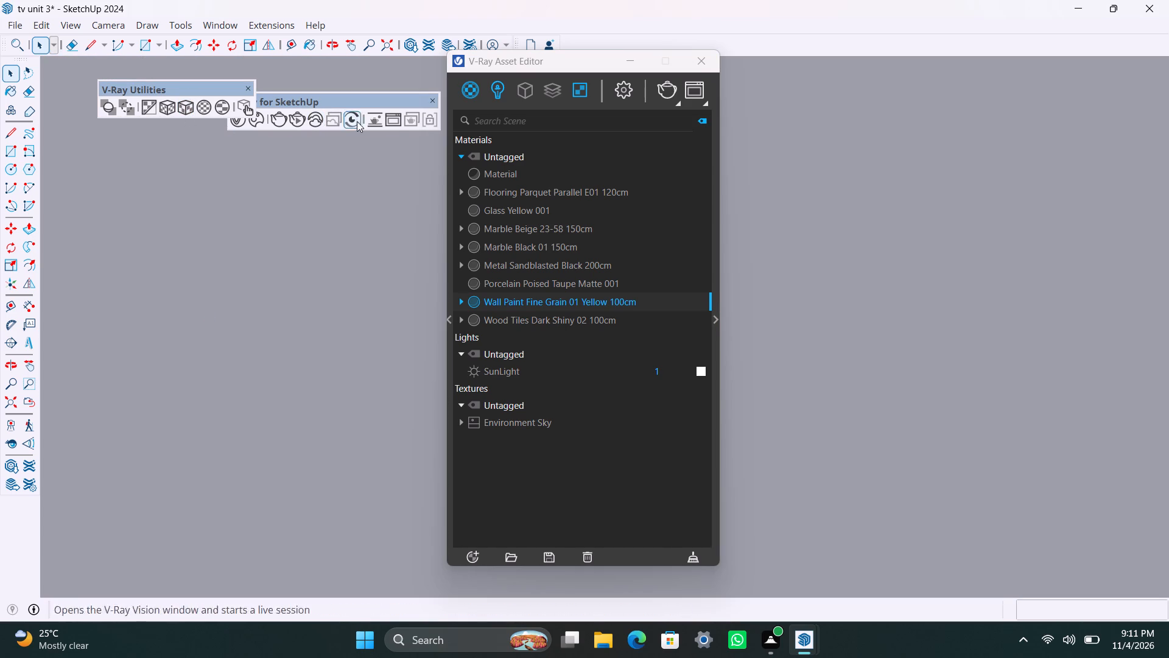
{"action": "left_click", "coordinate": [384, 42]}
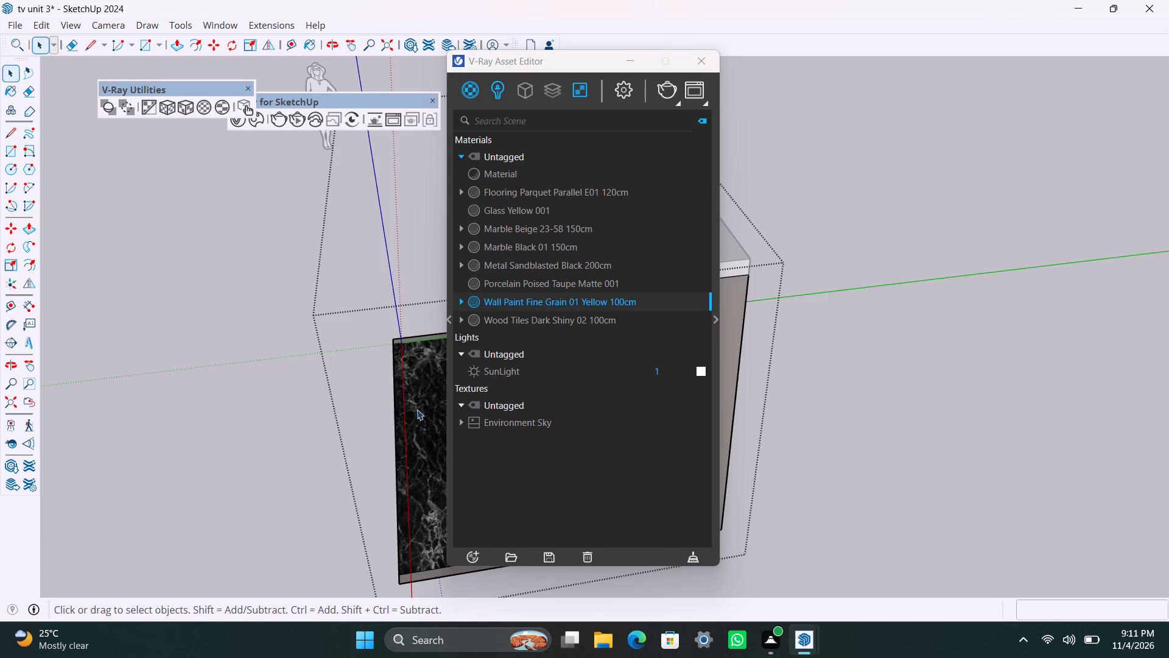
{"action": "middle_click_drag", "start_coordinate": [338, 404], "coordinate": [814, 289]}
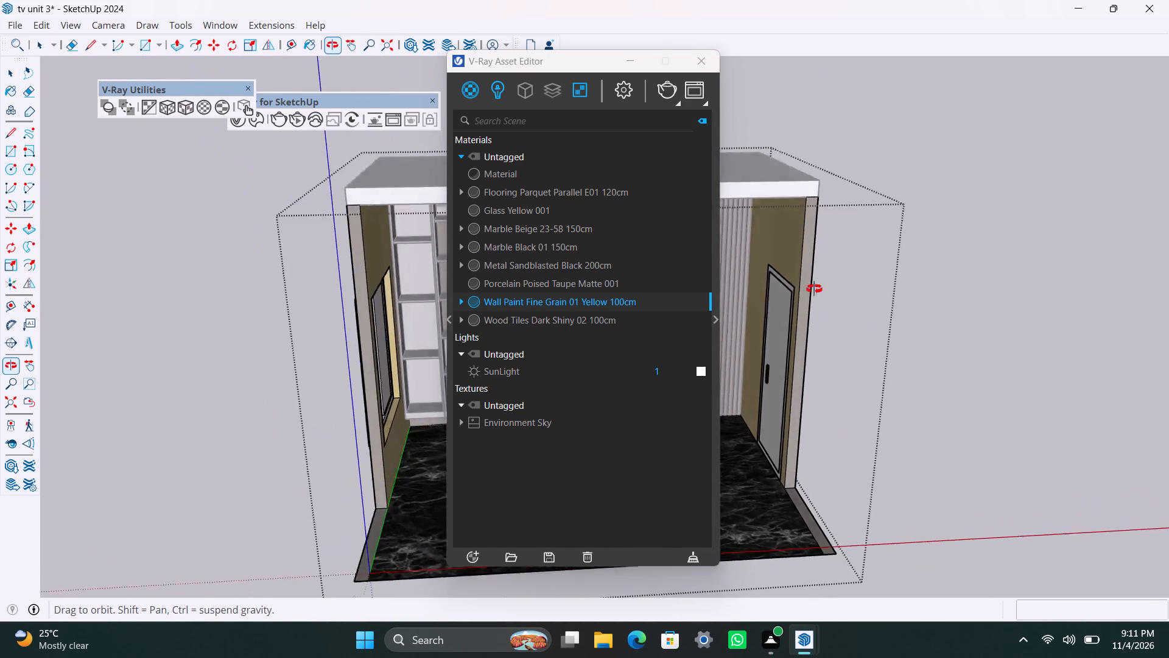
{"action": "middle_click_drag", "start_coordinate": [814, 289], "coordinate": [752, 51]}
{"action": "scroll", "coordinate": [468, 248], "scroll_direction": "up", "scroll_amount": 3}
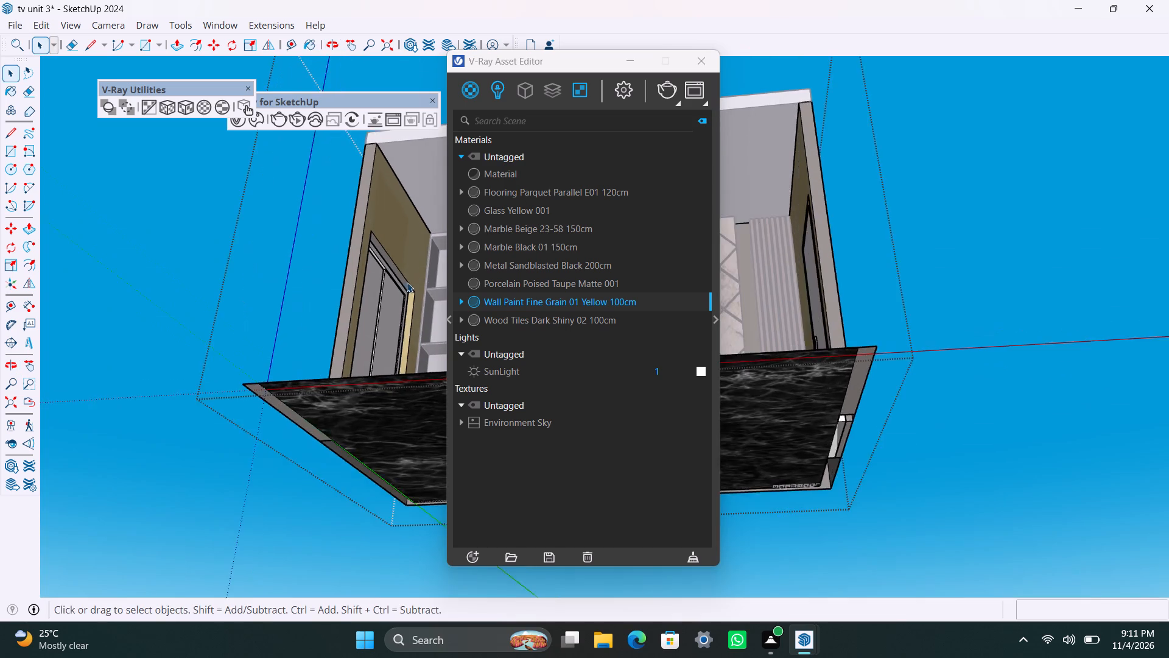
{"action": "scroll", "coordinate": [407, 282], "scroll_direction": "up", "scroll_amount": 12}
{"action": "left_click", "coordinate": [377, 210]}
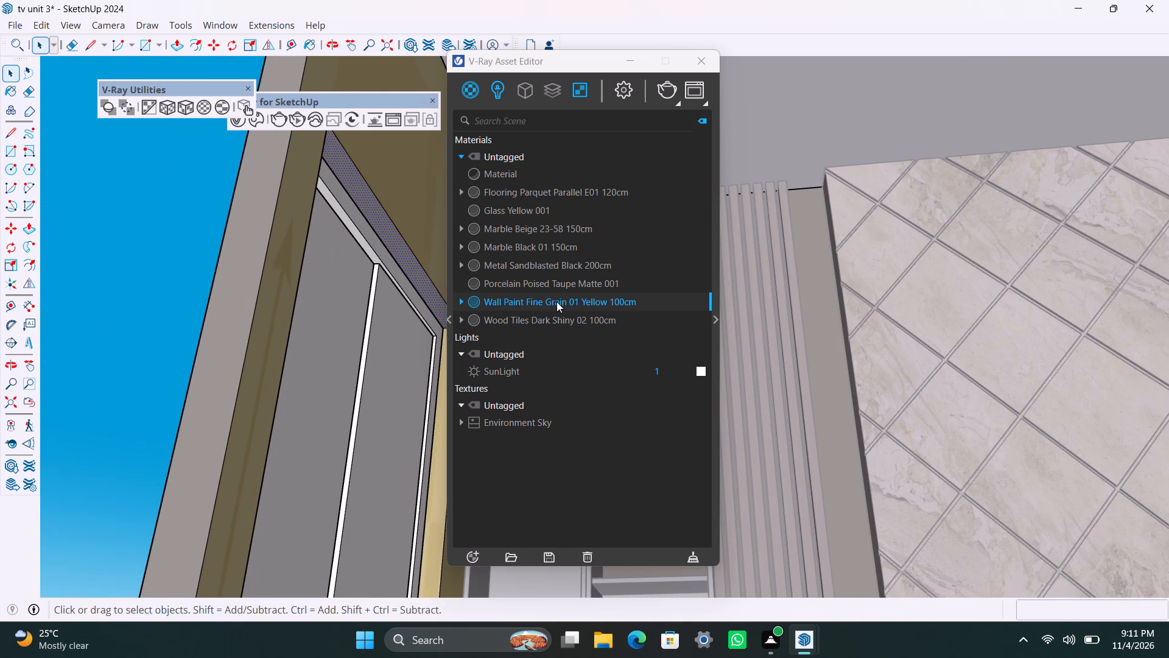
{"action": "right_click_drag", "start_coordinate": [556, 295], "coordinate": [560, 303]}
{"action": "left_click", "coordinate": [593, 336]}
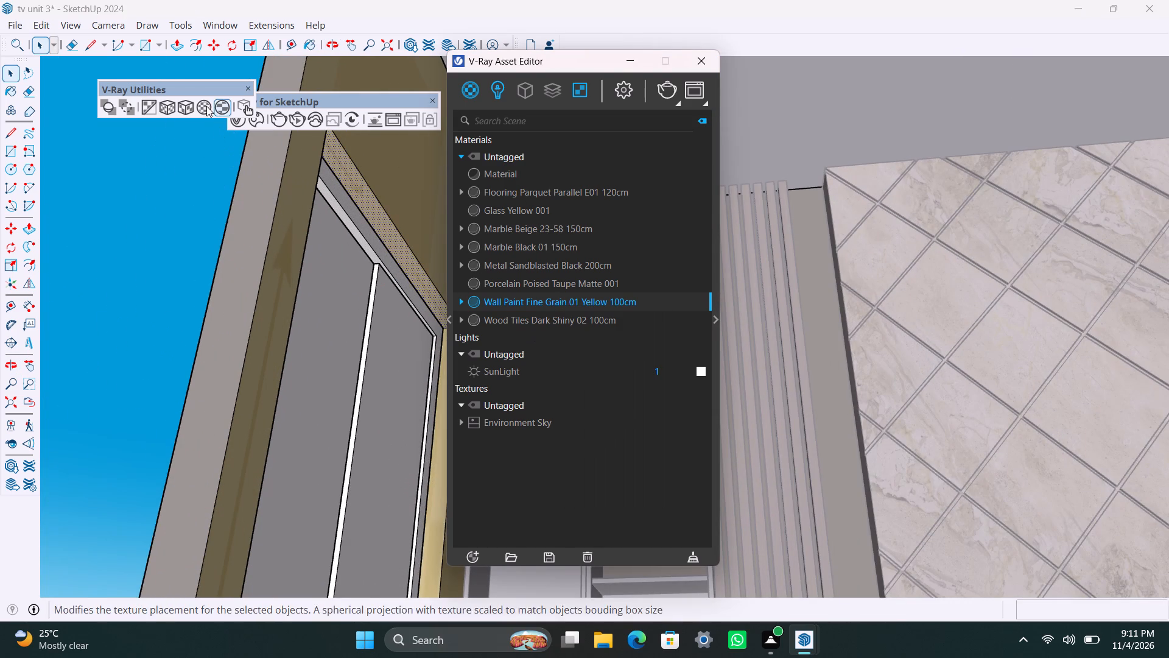
{"action": "left_click", "coordinate": [189, 106]}
{"action": "left_click", "coordinate": [94, 294]}
Open the window group and apply Metal Sandblasted Black 200cm to its outer frame with V-Ray's fitted tri-planar projection.
{"action": "left_click", "coordinate": [351, 205]}
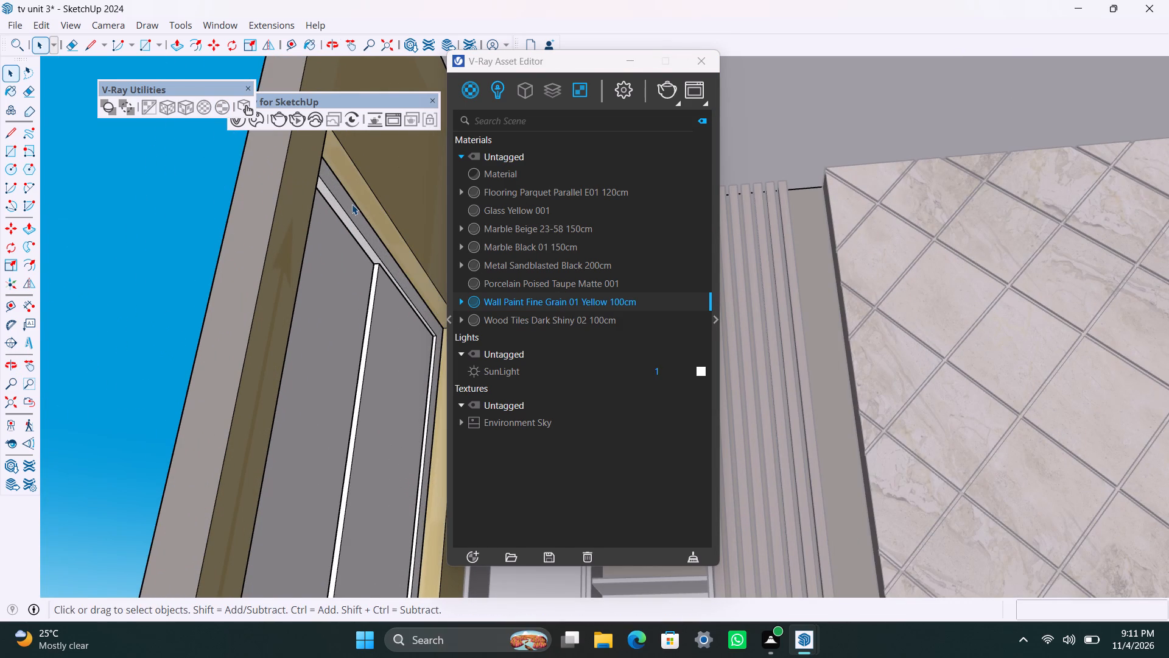
{"action": "triple_click", "coordinate": [352, 205]}
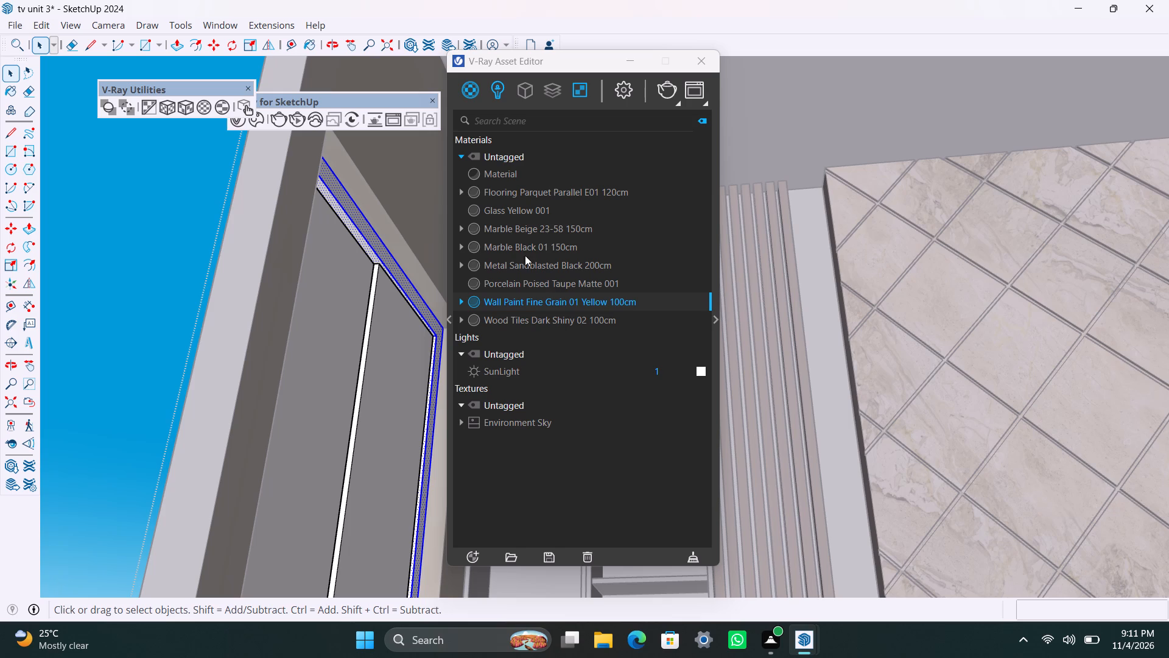
{"action": "left_click", "coordinate": [524, 268]}
{"action": "right_click", "coordinate": [525, 269]}
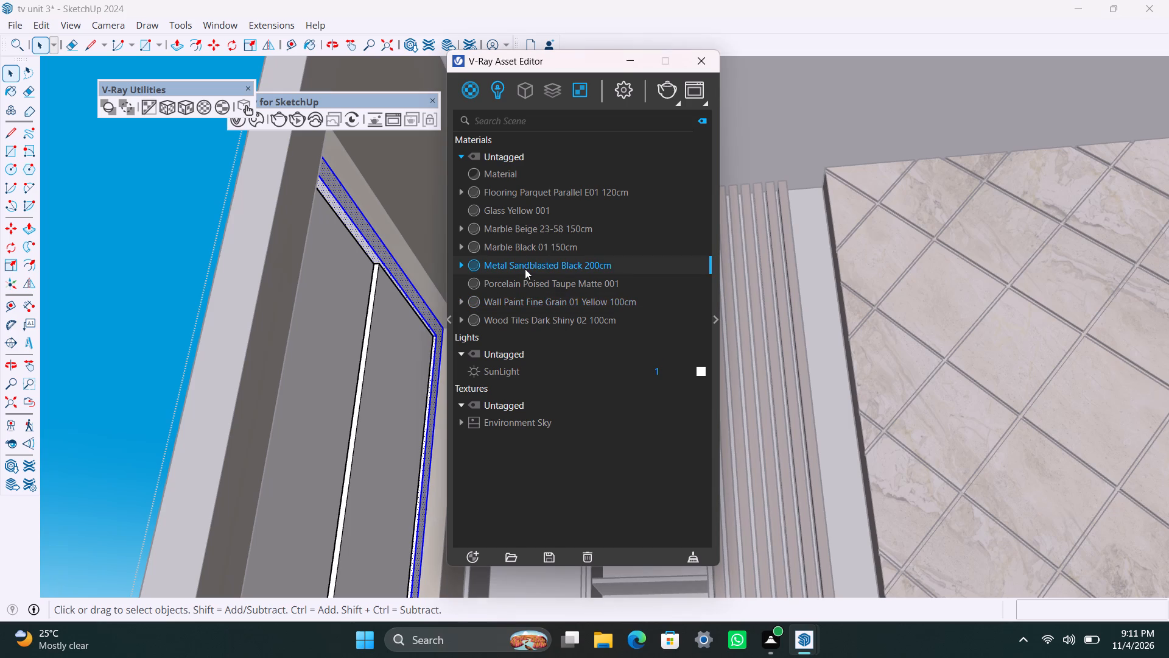
{"action": "left_click", "coordinate": [549, 299]}
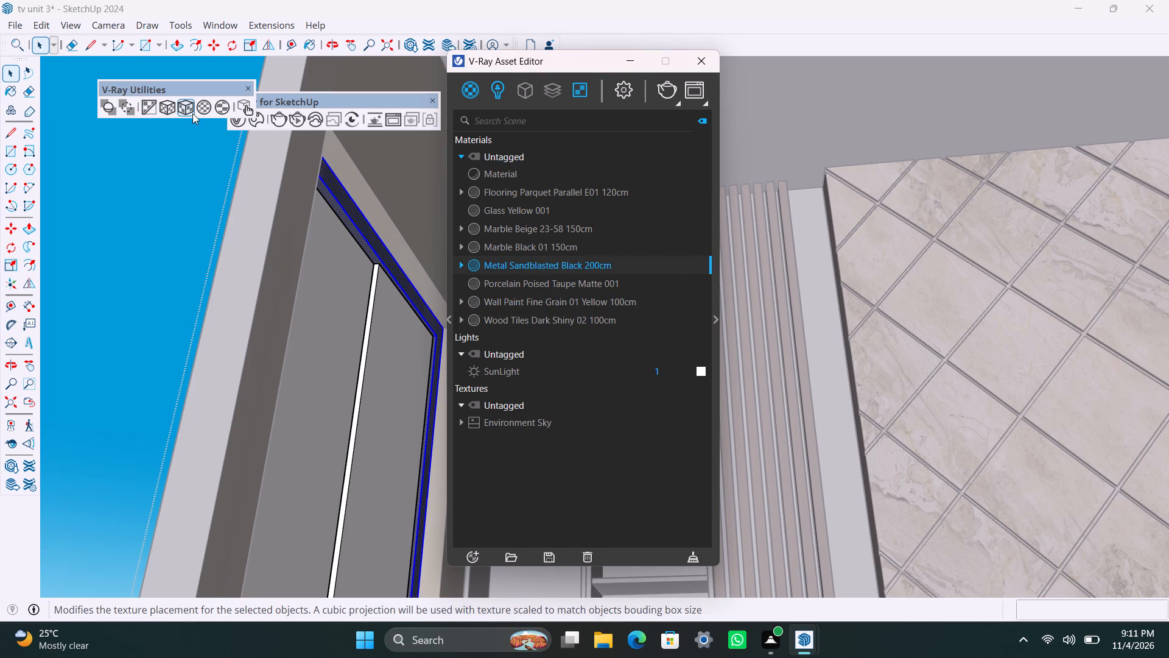
{"action": "left_click", "coordinate": [192, 113]}
Apply Glass Yellow 001 to the two sliding panels of the window, then leave the window group.
{"action": "left_click", "coordinate": [354, 322]}
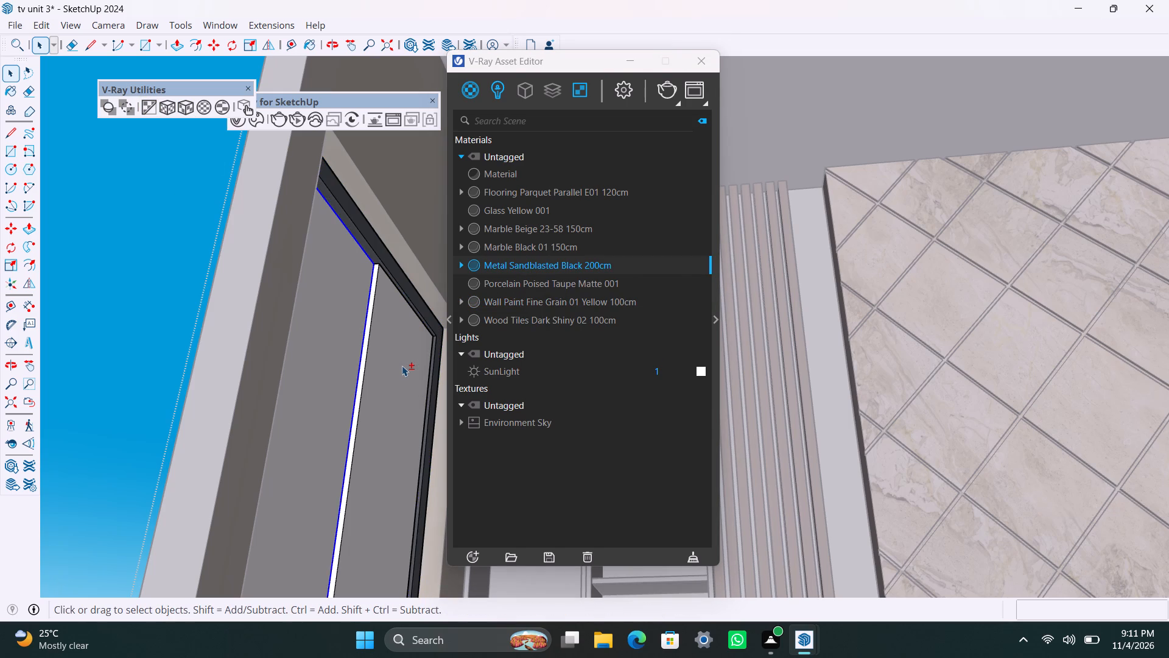
{"action": "left_click", "coordinate": [402, 366], "text": "shift"}
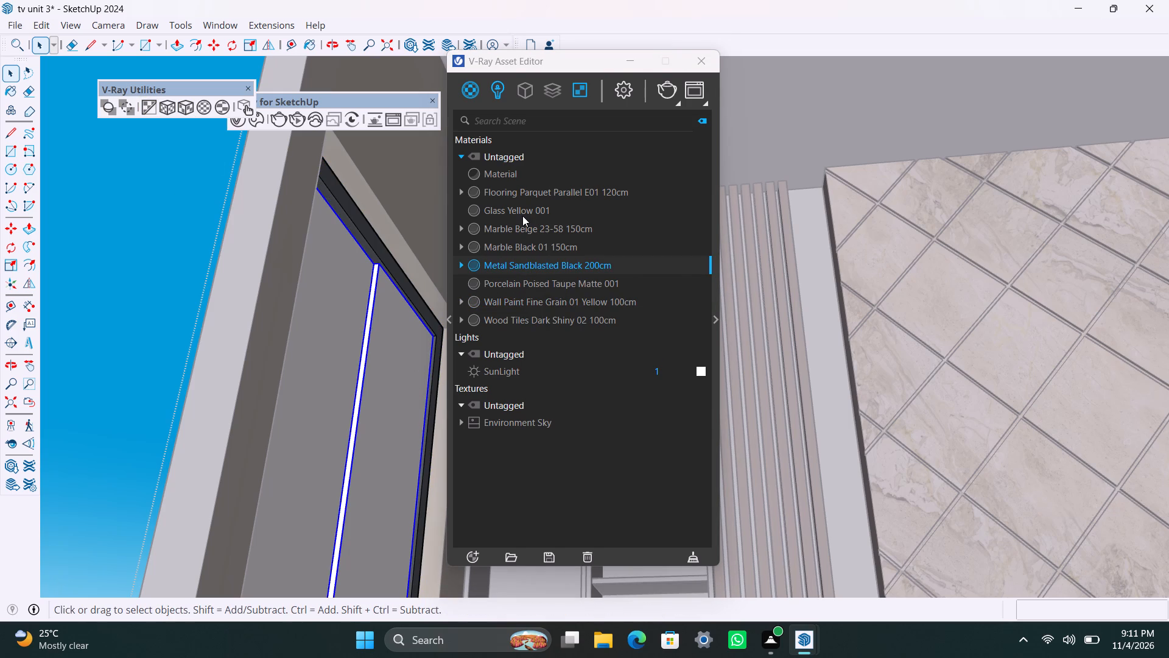
{"action": "left_click", "coordinate": [522, 213]}
{"action": "right_click", "coordinate": [522, 213]}
{"action": "left_click", "coordinate": [561, 244]}
{"action": "left_click", "coordinate": [87, 265]}
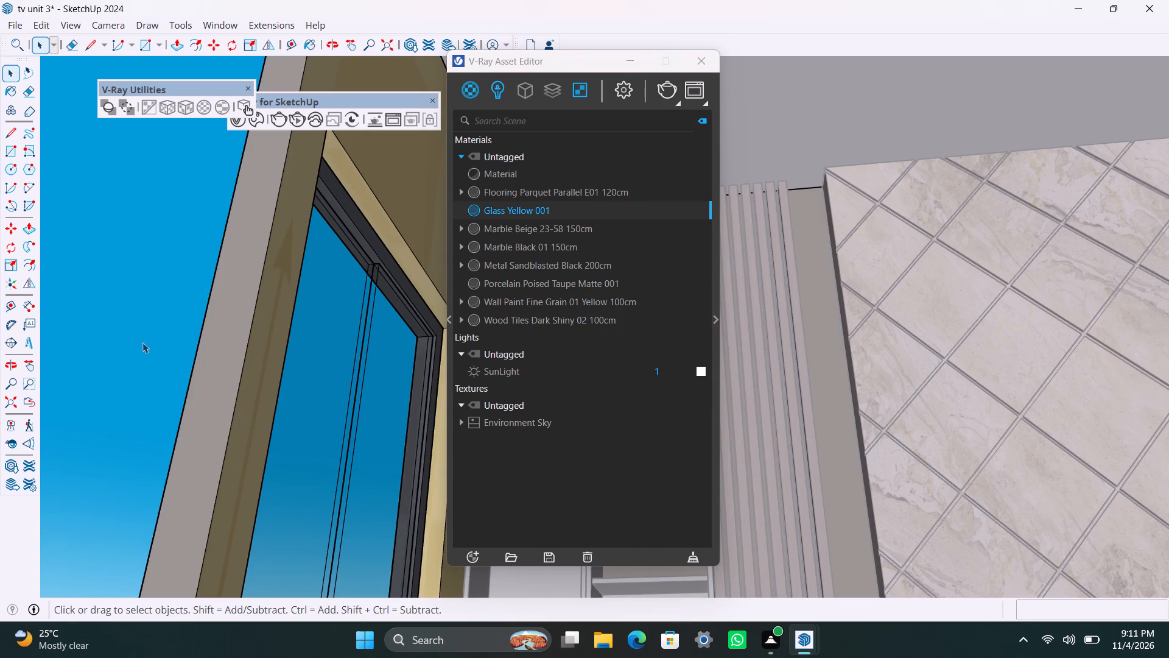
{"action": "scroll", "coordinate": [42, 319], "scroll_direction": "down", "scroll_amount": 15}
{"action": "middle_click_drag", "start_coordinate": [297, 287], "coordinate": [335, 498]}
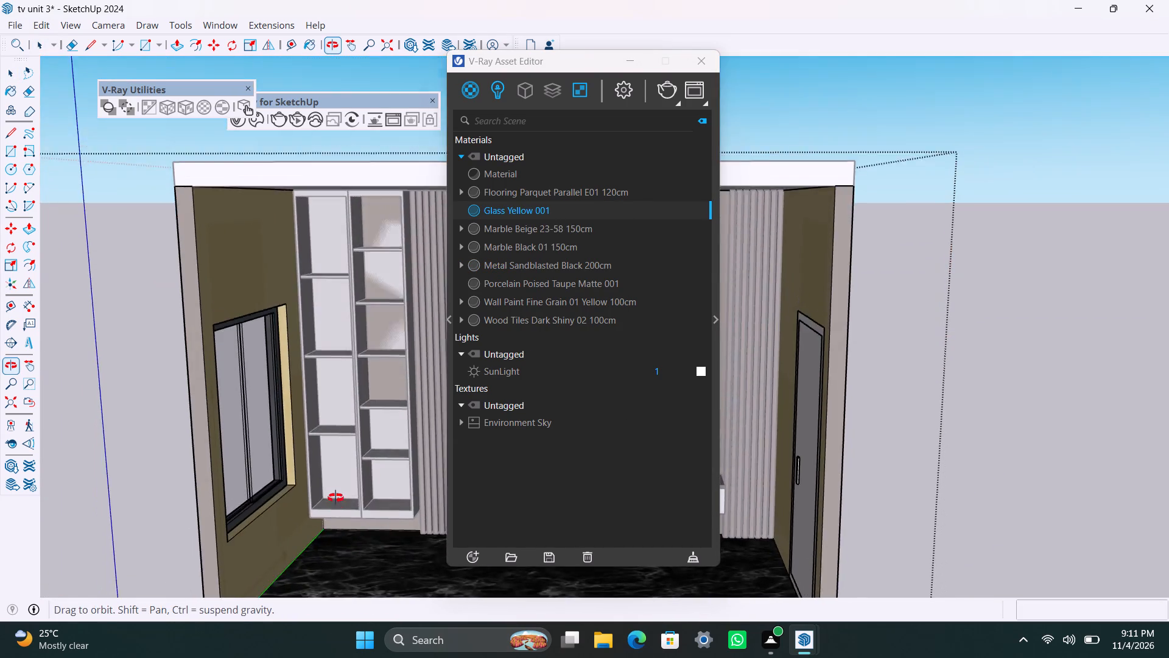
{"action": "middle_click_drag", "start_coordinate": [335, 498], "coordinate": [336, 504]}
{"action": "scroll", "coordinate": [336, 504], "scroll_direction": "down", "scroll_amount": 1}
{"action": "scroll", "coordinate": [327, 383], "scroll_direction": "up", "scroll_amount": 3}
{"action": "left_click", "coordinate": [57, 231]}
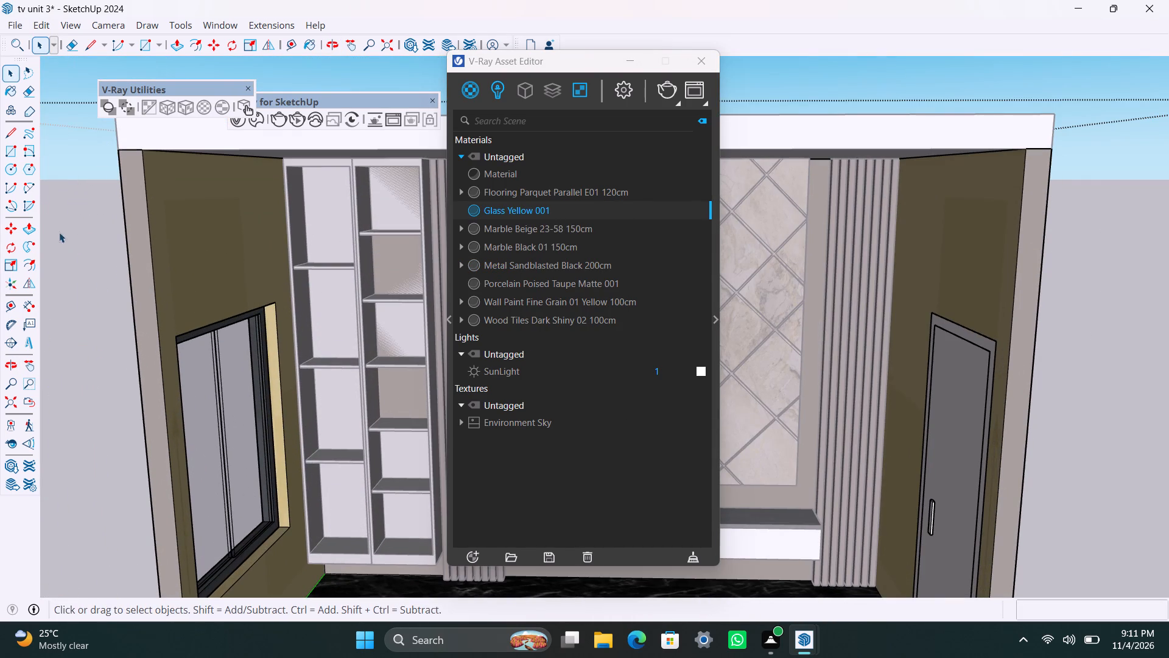
Open the door group and apply Metal Sandblasted Black 200cm to the door frame with V-Ray's fitted tri-planar projection.
{"action": "scroll", "coordinate": [951, 370], "scroll_direction": "up", "scroll_amount": 2}
{"action": "middle_click_drag", "start_coordinate": [951, 470], "coordinate": [1146, 512]}
{"action": "scroll", "coordinate": [1142, 511], "scroll_direction": "up", "scroll_amount": 1}
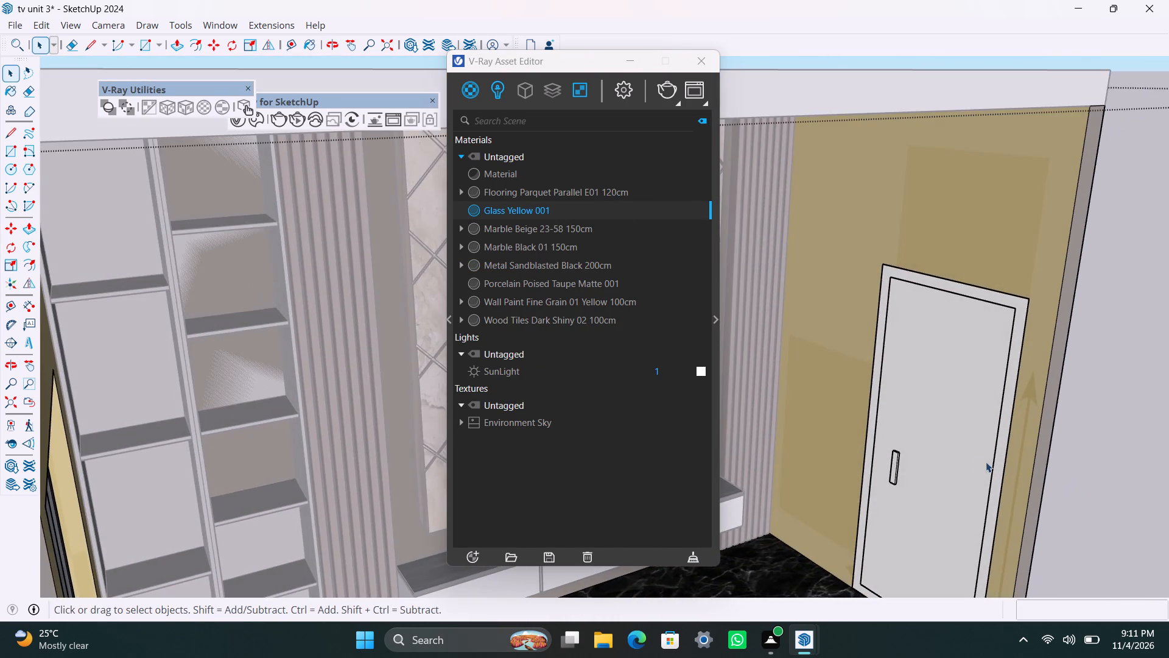
{"action": "scroll", "coordinate": [960, 452], "scroll_direction": "up", "scroll_amount": 2}
{"action": "middle_click_drag", "start_coordinate": [934, 436], "coordinate": [871, 341], "text": "shift"}
{"action": "scroll", "coordinate": [840, 273], "scroll_direction": "up", "scroll_amount": 3}
{"action": "double_click", "coordinate": [805, 188]}
{"action": "left_click", "coordinate": [799, 181]}
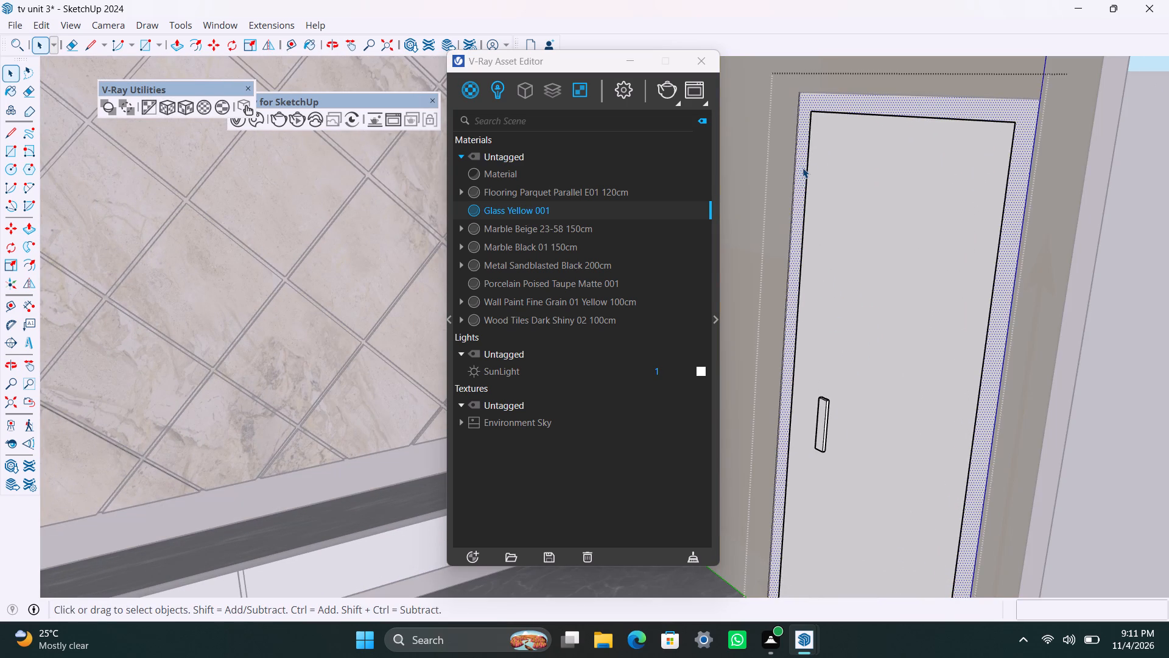
{"action": "double_click", "coordinate": [802, 168]}
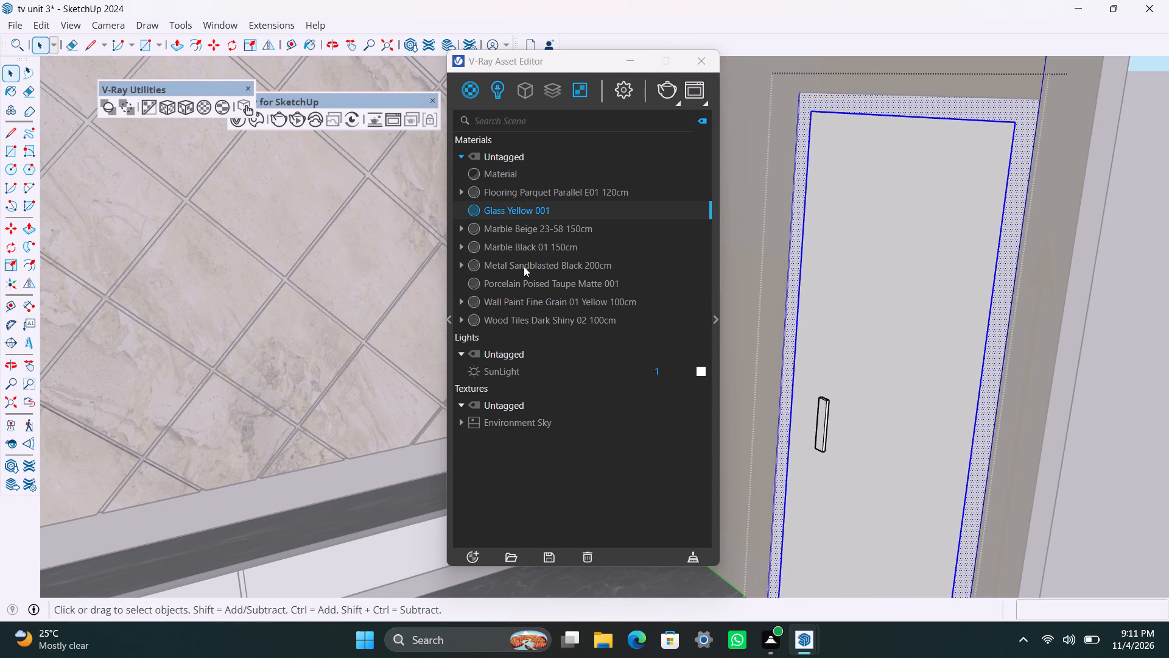
{"action": "left_click", "coordinate": [524, 266]}
{"action": "right_click", "coordinate": [523, 267]}
{"action": "left_click", "coordinate": [552, 306]}
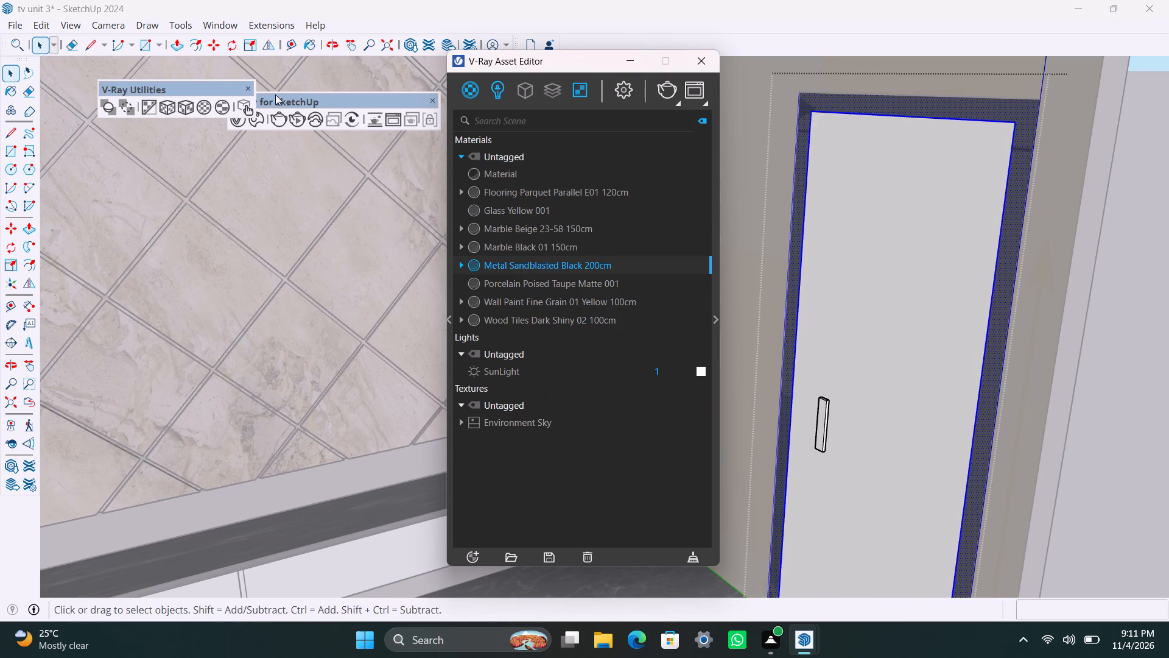
{"action": "left_click", "coordinate": [189, 108]}
Apply Wood Tiles Dark Shiny 02 100cm to the door leaf with V-Ray's fitted tri-planar projection.
{"action": "left_click", "coordinate": [820, 211]}
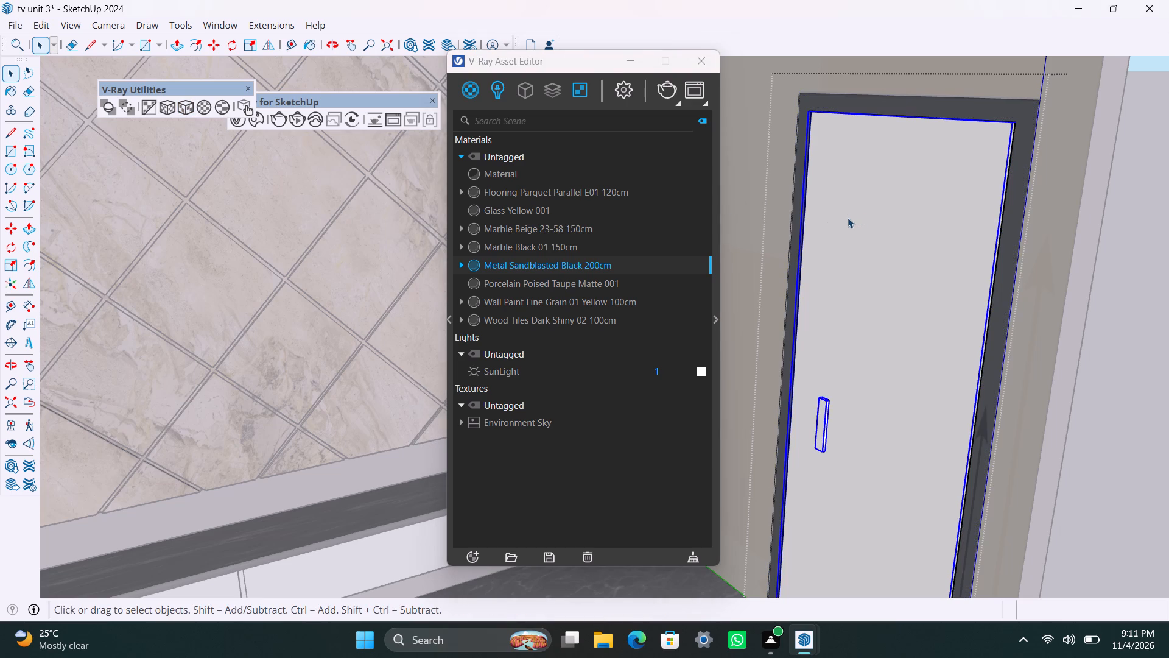
{"action": "triple_click", "coordinate": [850, 218]}
{"action": "triple_click", "coordinate": [851, 218]}
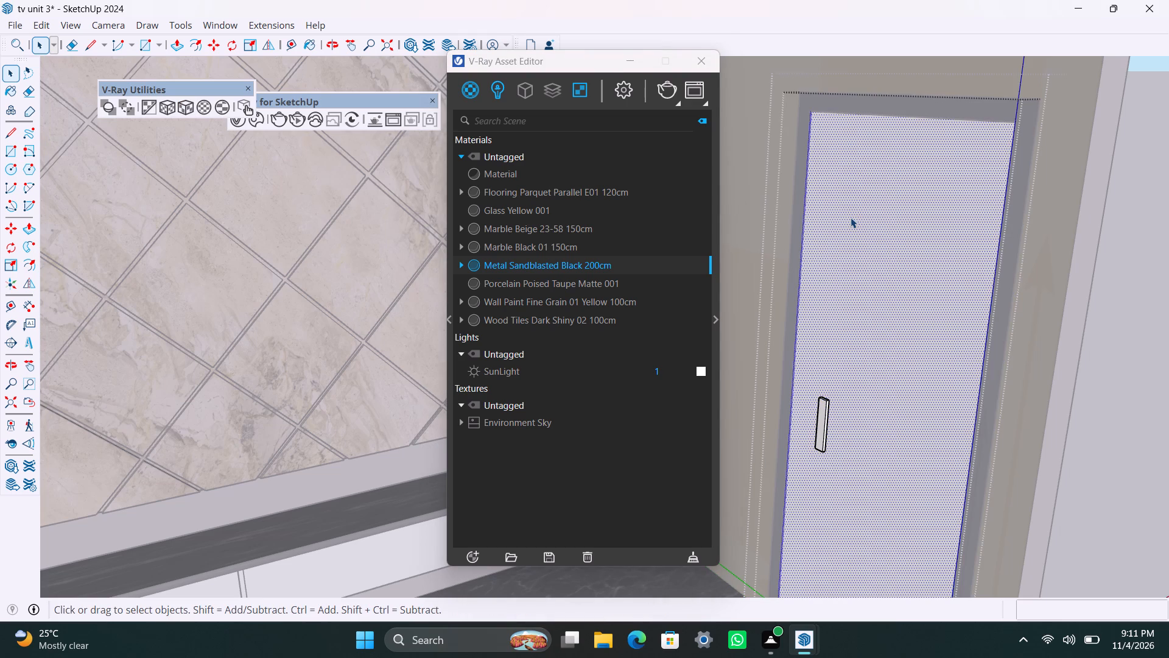
{"action": "left_click", "coordinate": [531, 319]}
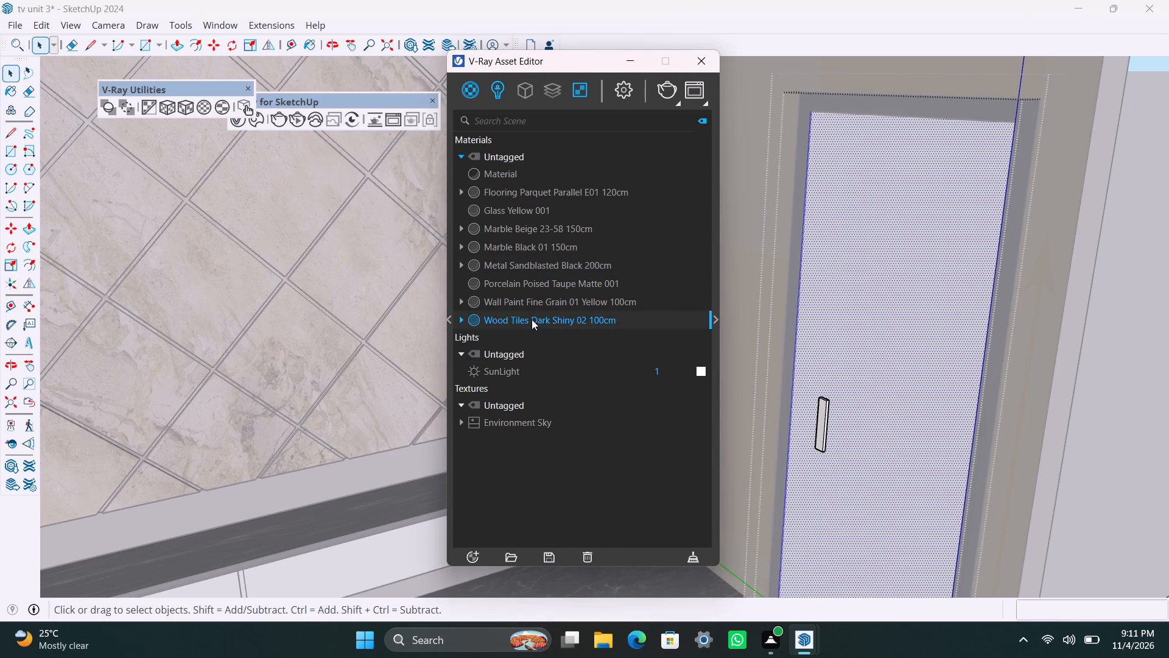
{"action": "right_click", "coordinate": [532, 319]}
{"action": "left_click", "coordinate": [574, 344]}
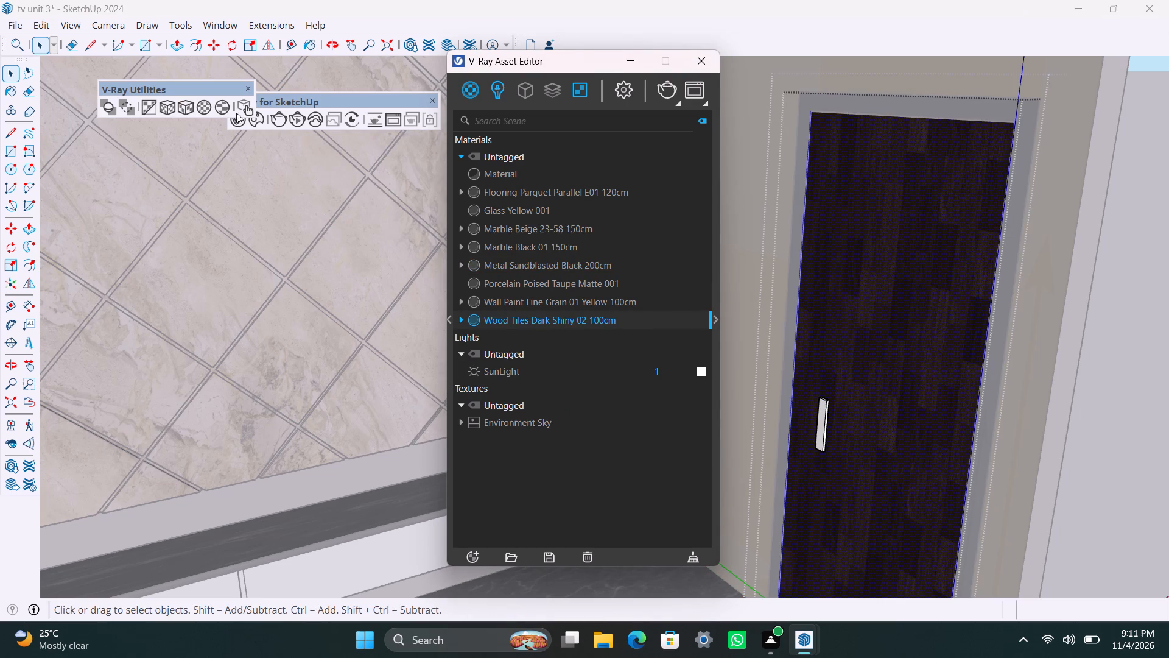
{"action": "left_click", "coordinate": [187, 106]}
{"action": "left_click", "coordinate": [1143, 253]}
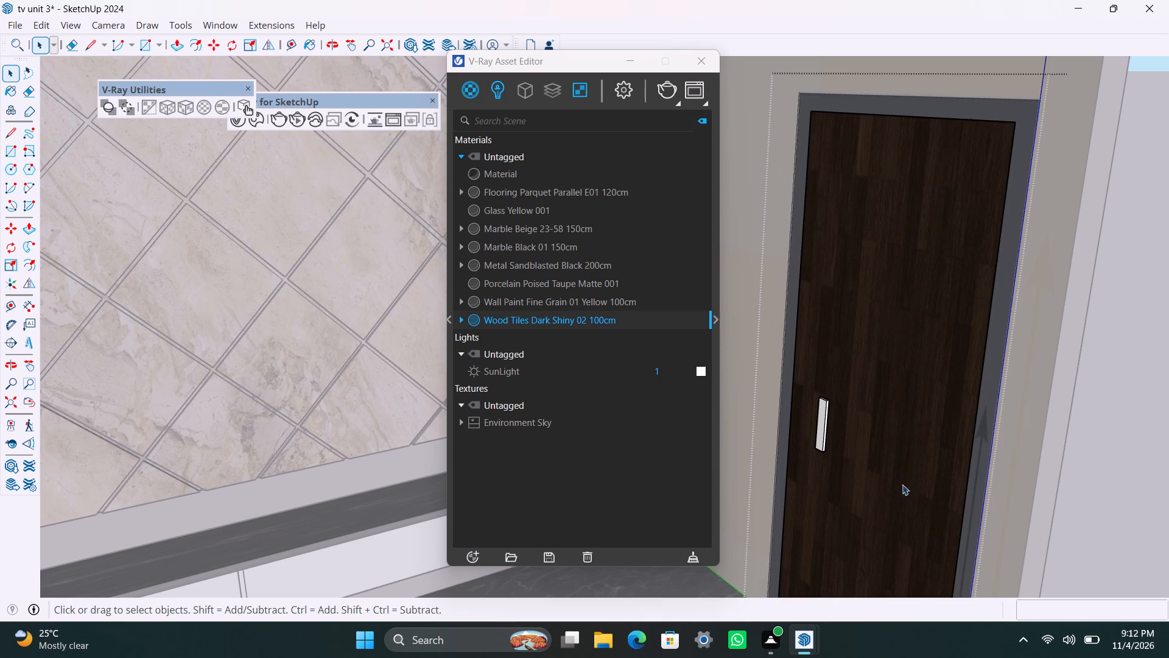
Apply Metal Sandblasted Black 200cm to the door handle with V-Ray's fitted tri-planar projection, then minimize the Asset Editor and leave the door group.
{"action": "scroll", "coordinate": [838, 483], "scroll_direction": "up", "scroll_amount": 5}
{"action": "scroll", "coordinate": [815, 417], "scroll_direction": "up", "scroll_amount": 2}
{"action": "left_click", "coordinate": [815, 393]}
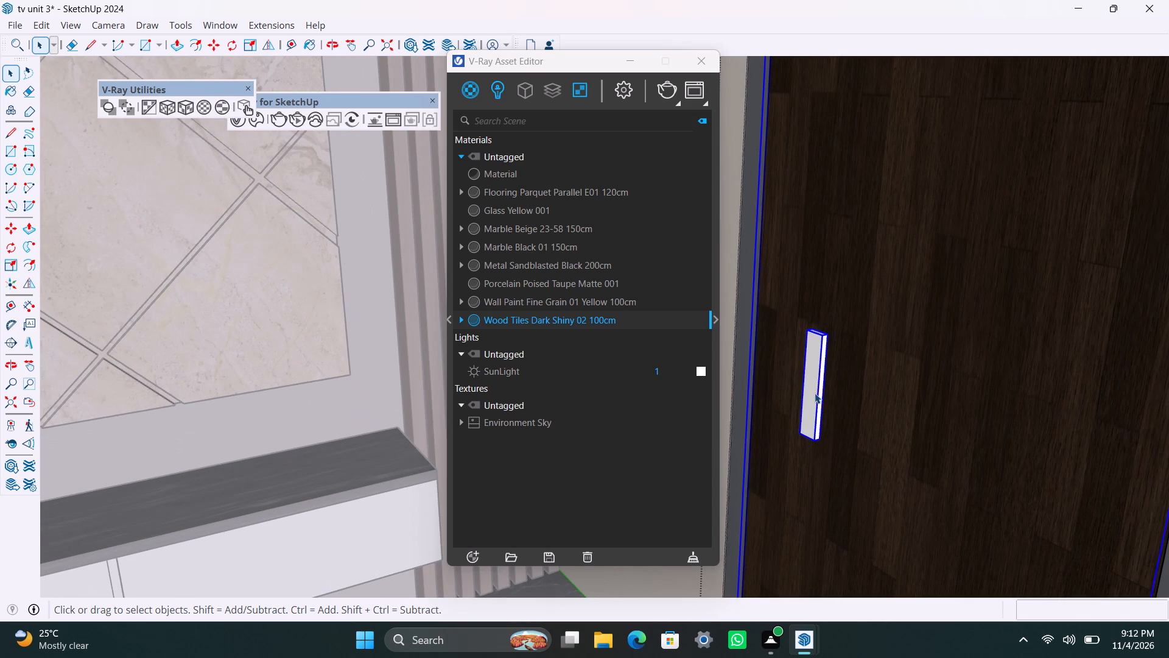
{"action": "double_click", "coordinate": [815, 393]}
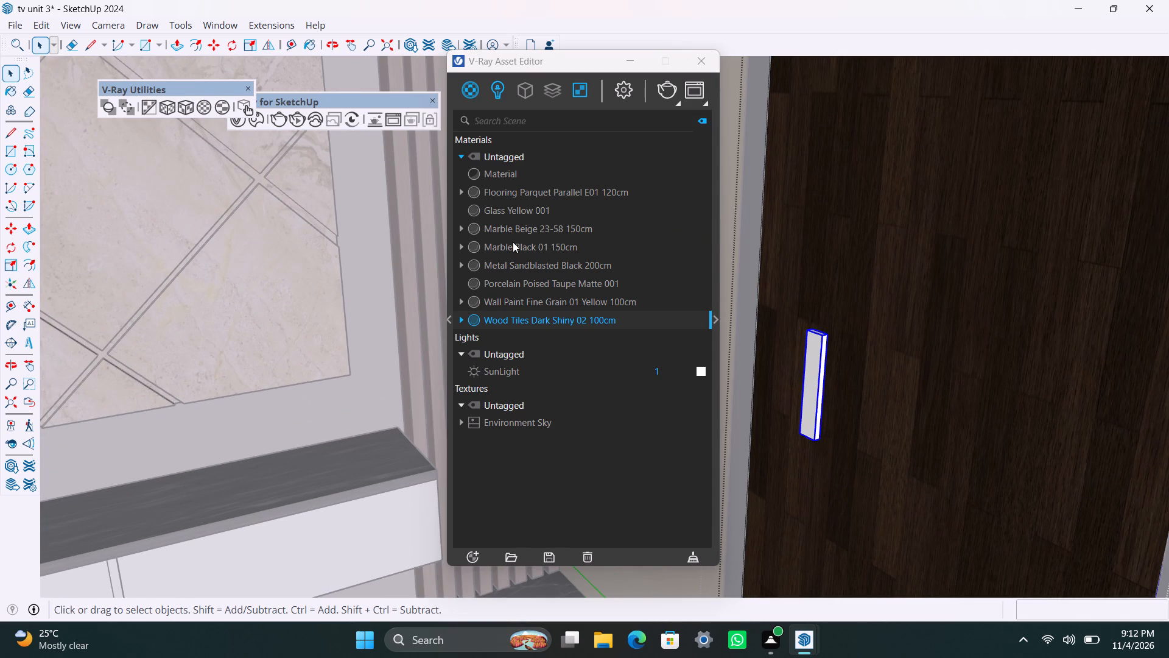
{"action": "left_click", "coordinate": [518, 248]}
{"action": "left_click", "coordinate": [519, 265]}
{"action": "right_click", "coordinate": [519, 265]}
{"action": "left_click", "coordinate": [562, 300]}
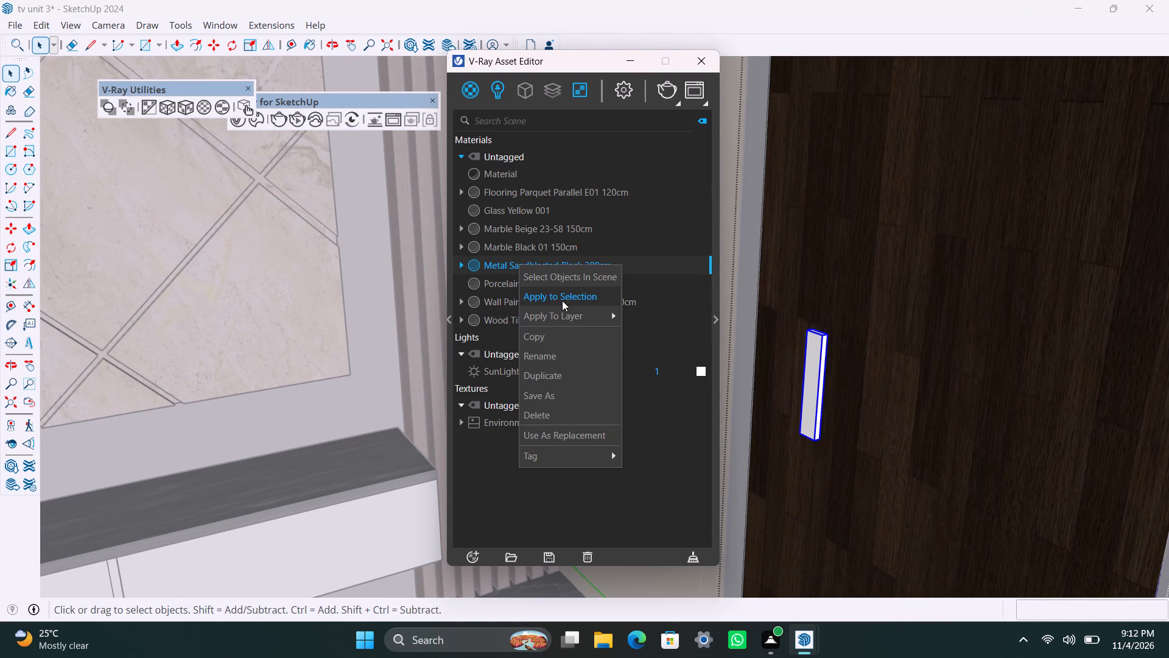
{"action": "left_click", "coordinate": [191, 105]}
{"action": "left_click", "coordinate": [836, 205]}
{"action": "scroll", "coordinate": [818, 404], "scroll_direction": "down", "scroll_amount": 6}
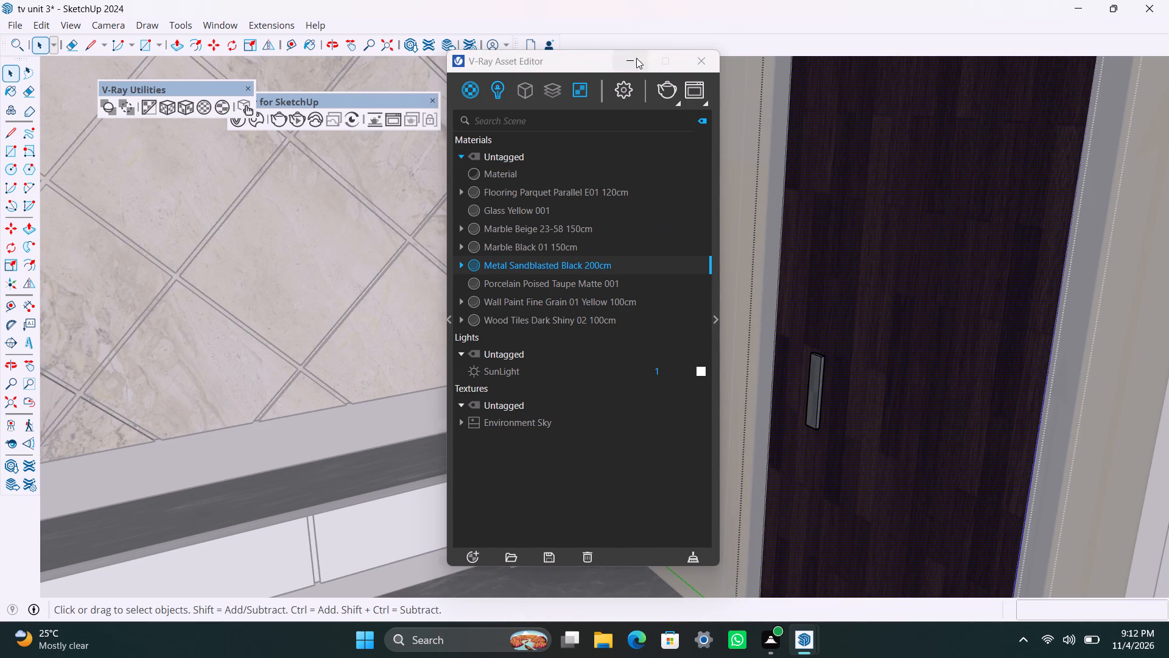
{"action": "left_click", "coordinate": [636, 58]}
{"action": "scroll", "coordinate": [637, 288], "scroll_direction": "down", "scroll_amount": 15}
{"action": "left_click", "coordinate": [896, 279]}
{"action": "left_click", "coordinate": [903, 279]}
{"action": "left_click", "coordinate": [911, 277]}
{"action": "left_click", "coordinate": [914, 273]}
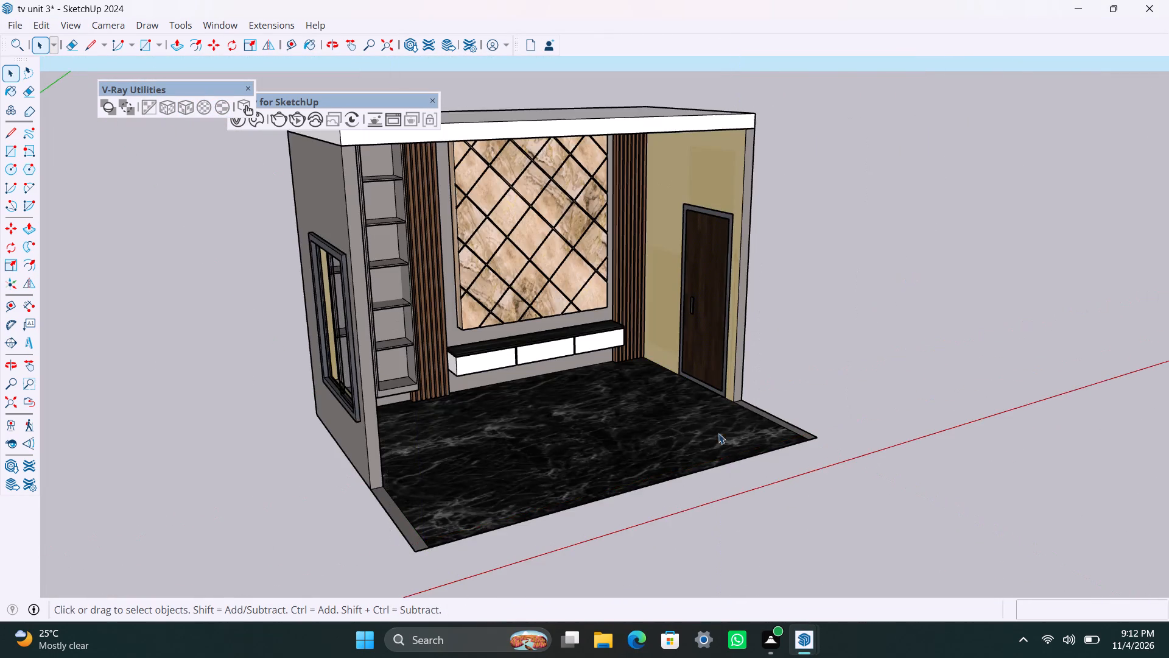
Examine the materials on the room's window, shelving, marble panel, TV console and door from the front.
{"action": "scroll", "coordinate": [718, 433], "scroll_direction": "up", "scroll_amount": 4}
{"action": "middle_click_drag", "start_coordinate": [707, 443], "coordinate": [550, 414]}
{"action": "scroll", "coordinate": [450, 324], "scroll_direction": "up", "scroll_amount": 1}
{"action": "middle_click_drag", "start_coordinate": [462, 324], "coordinate": [622, 473]}
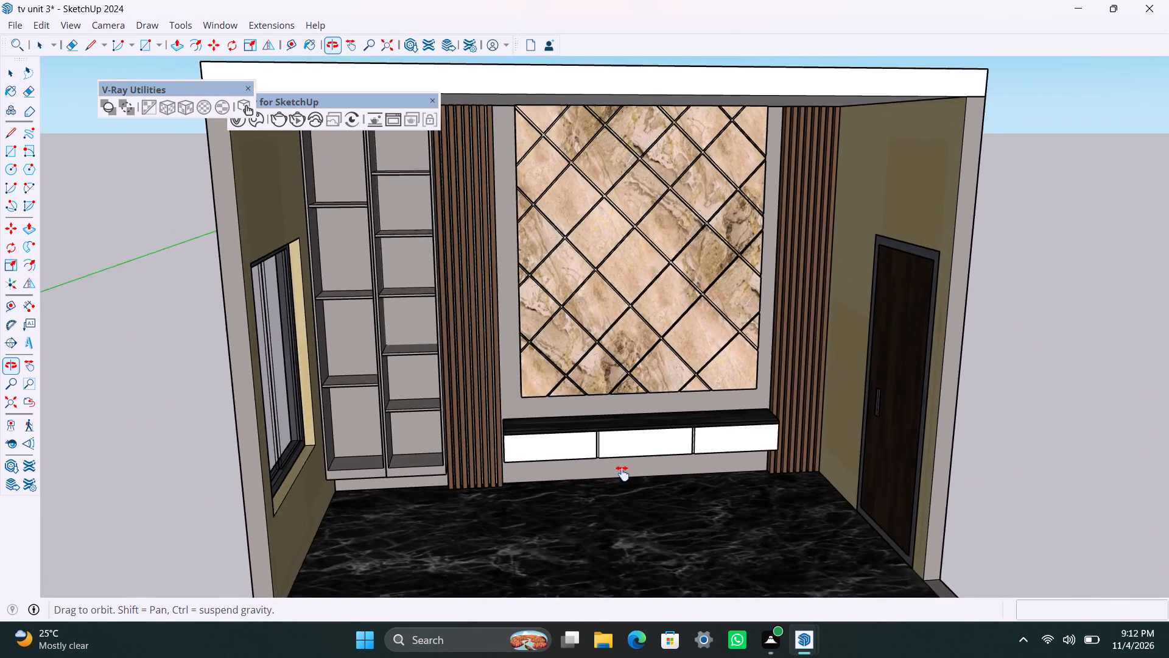
{"action": "middle_click_drag", "start_coordinate": [622, 473], "coordinate": [590, 462]}
{"action": "scroll", "coordinate": [558, 451], "scroll_direction": "up", "scroll_amount": 3}
{"action": "middle_click_drag", "start_coordinate": [615, 461], "coordinate": [578, 417]}
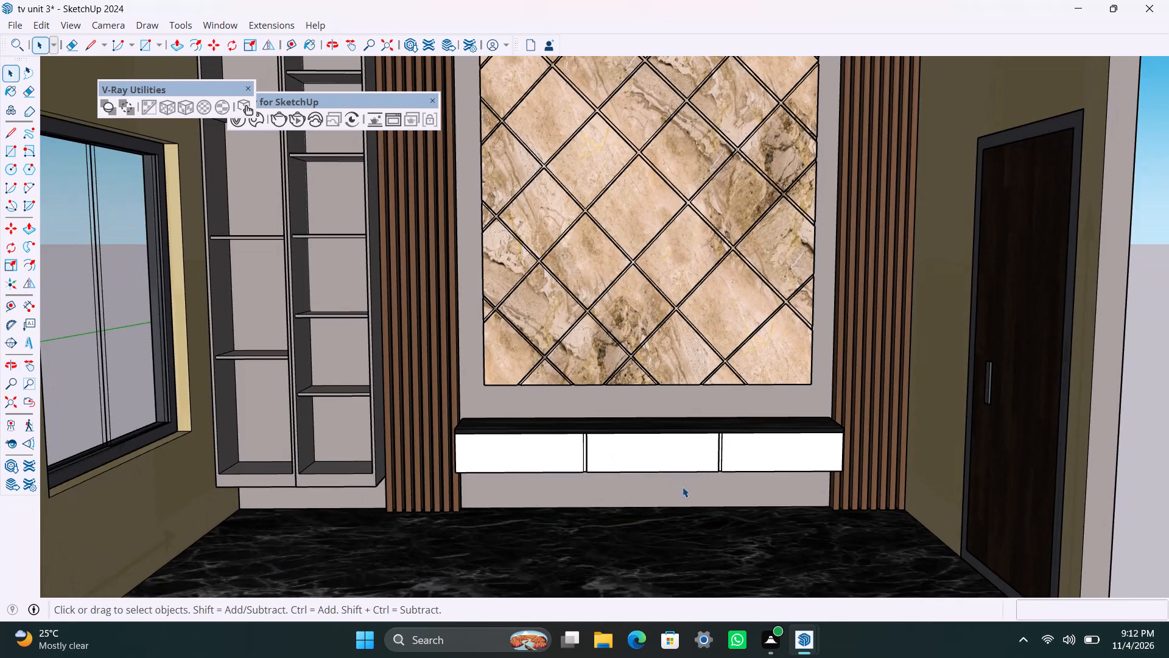
{"action": "scroll", "coordinate": [571, 350], "scroll_direction": "down", "scroll_amount": 3}
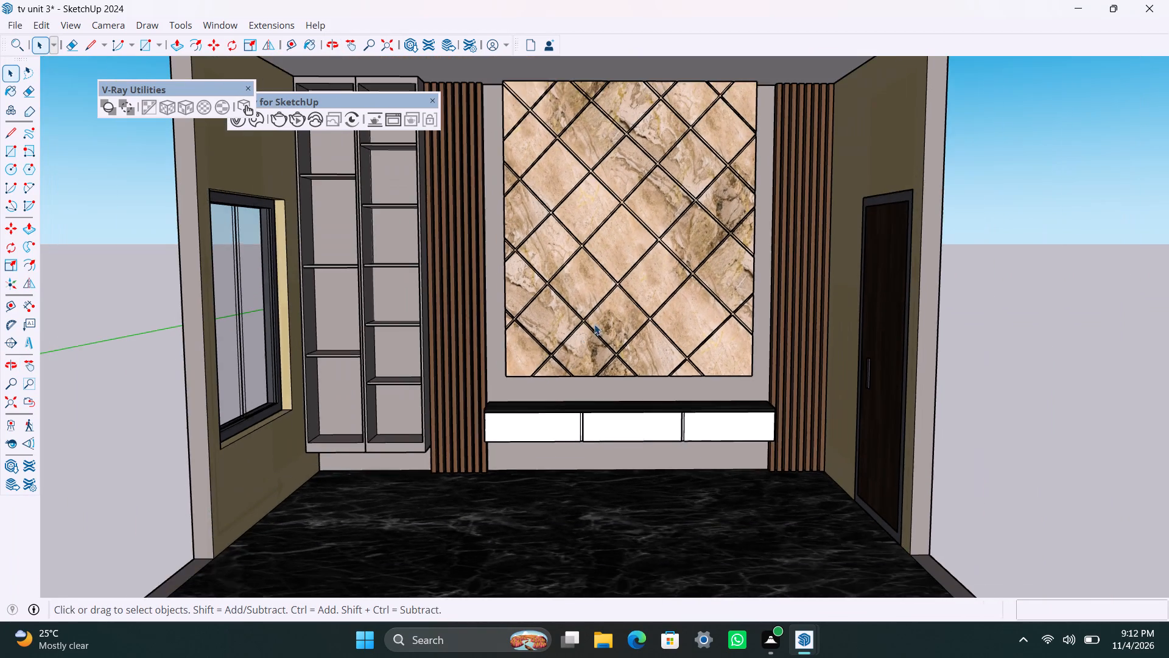
{"action": "middle_click_drag", "start_coordinate": [617, 330], "coordinate": [589, 356]}
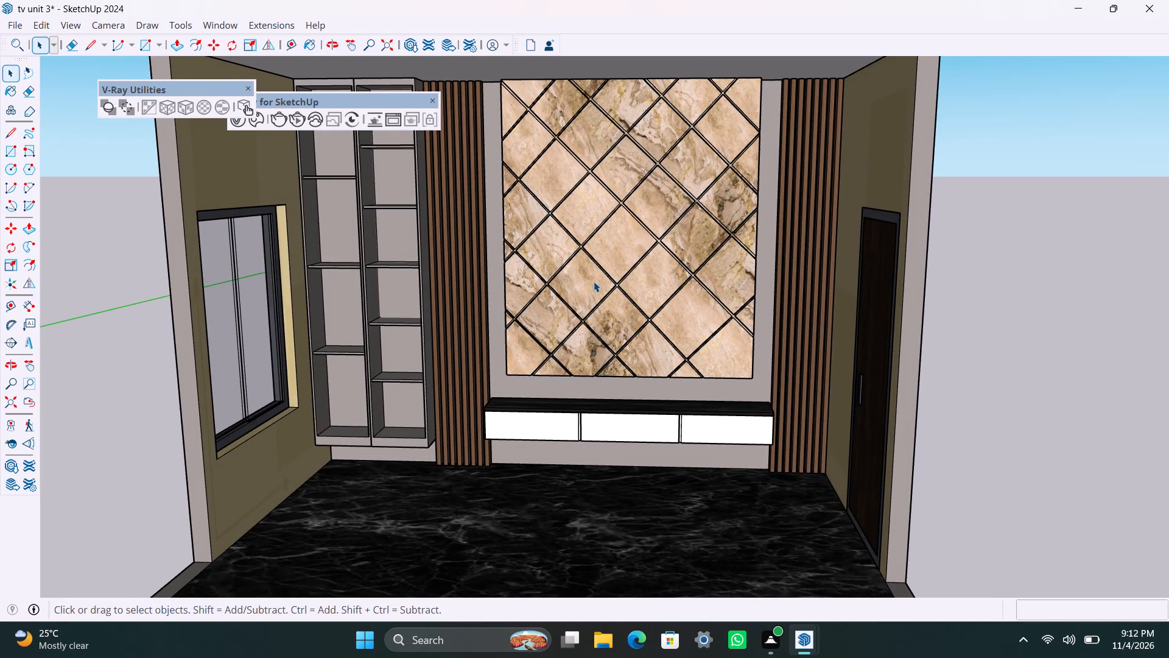
{"action": "left_click", "coordinate": [588, 239]}
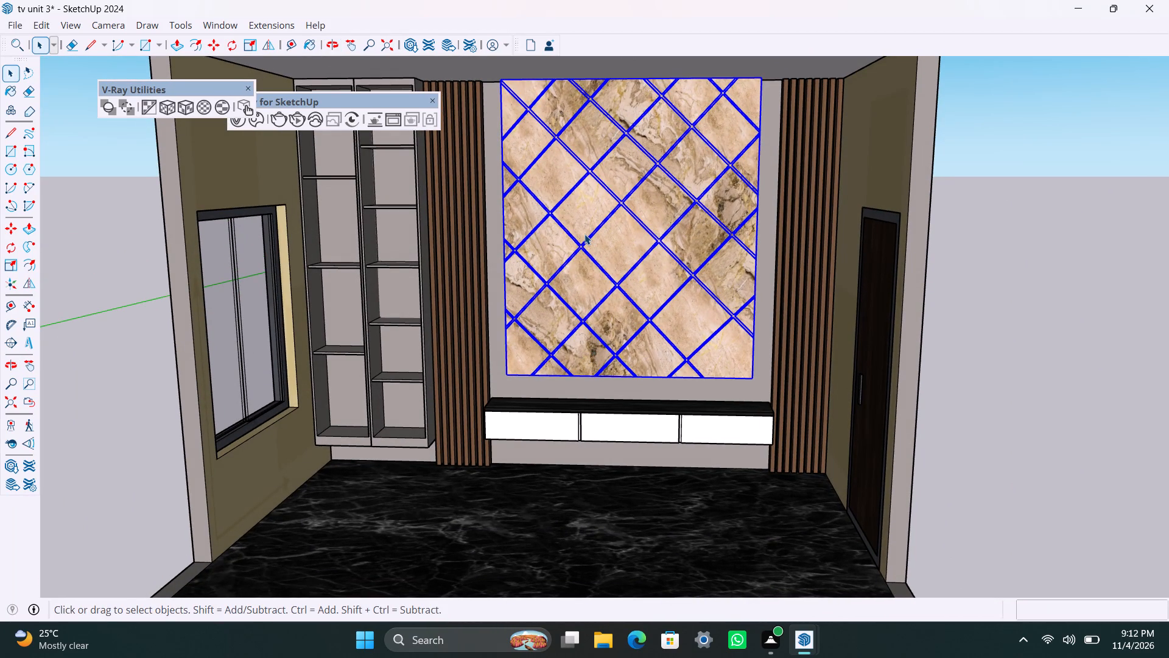
{"action": "left_click", "coordinate": [625, 257]}
{"action": "left_click", "coordinate": [922, 277]}
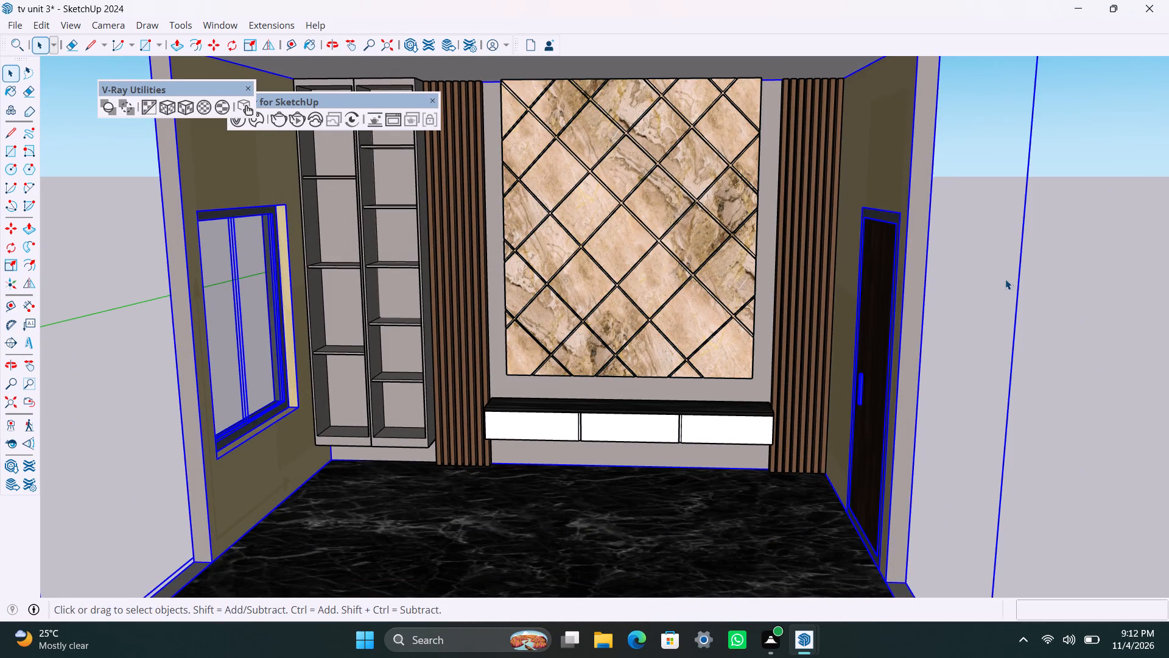
{"action": "left_click", "coordinate": [1048, 277]}
{"action": "scroll", "coordinate": [622, 352], "scroll_direction": "down", "scroll_amount": 4}
{"action": "middle_click_drag", "start_coordinate": [731, 291], "coordinate": [761, 342]}
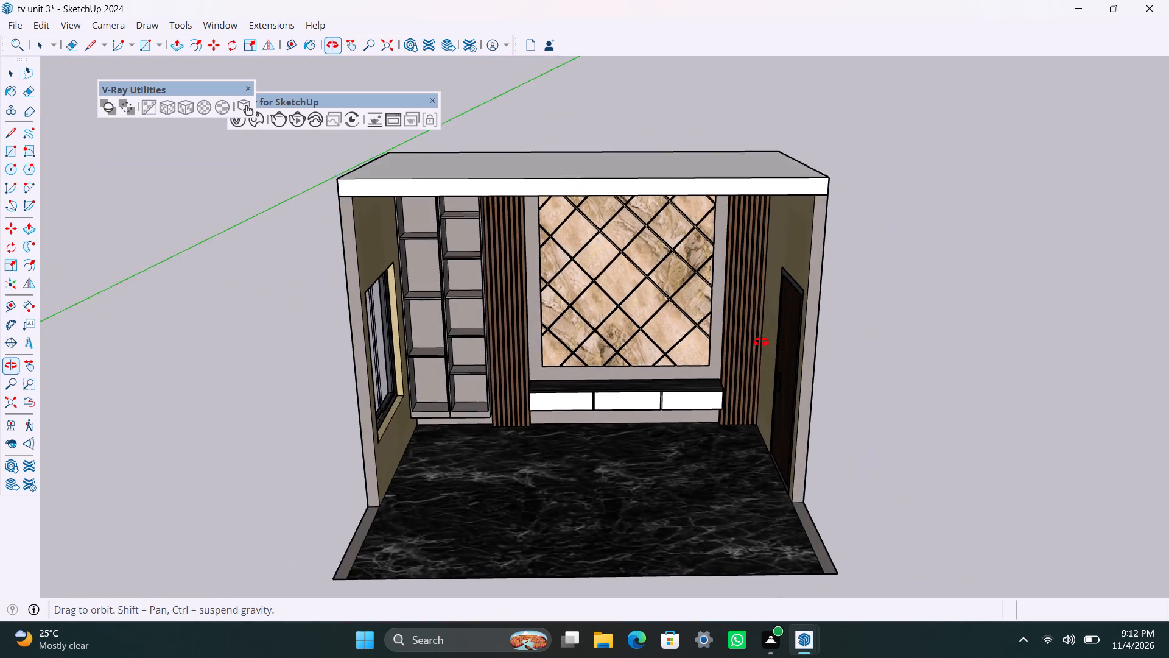
{"action": "middle_click_drag", "start_coordinate": [761, 342], "coordinate": [756, 246]}
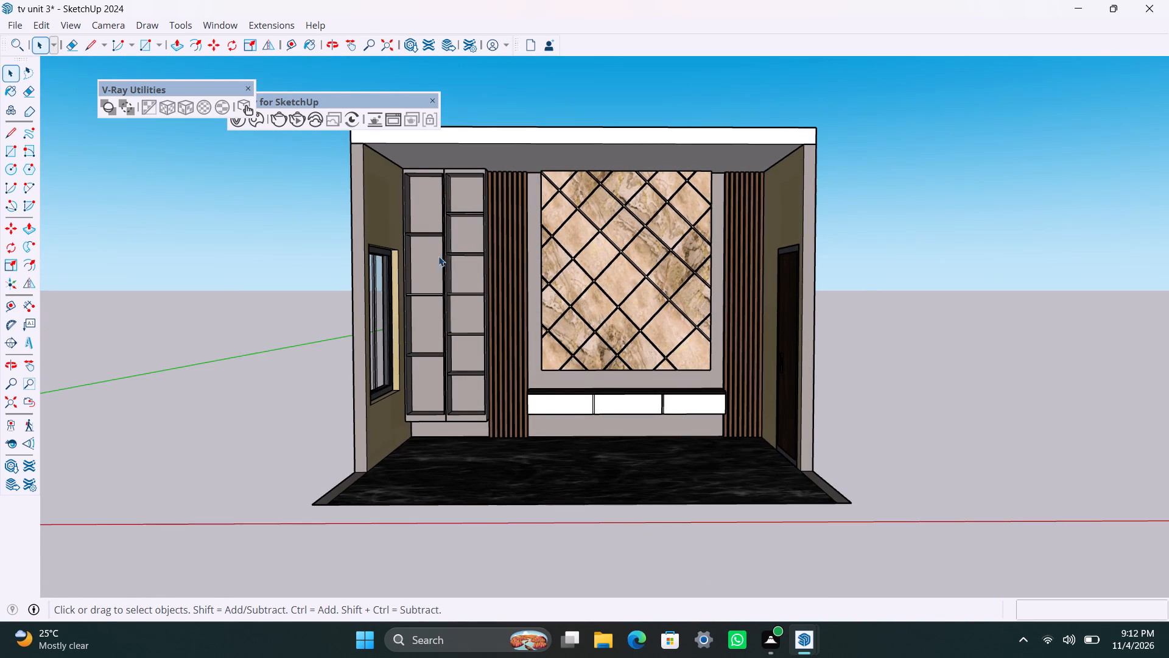
Inside the shelving unit group, draw a full-height rectangle over the window-side shelf column and make it a group.
{"action": "scroll", "coordinate": [440, 256], "scroll_direction": "up", "scroll_amount": 4}
{"action": "middle_click_drag", "start_coordinate": [497, 256], "coordinate": [505, 267]}
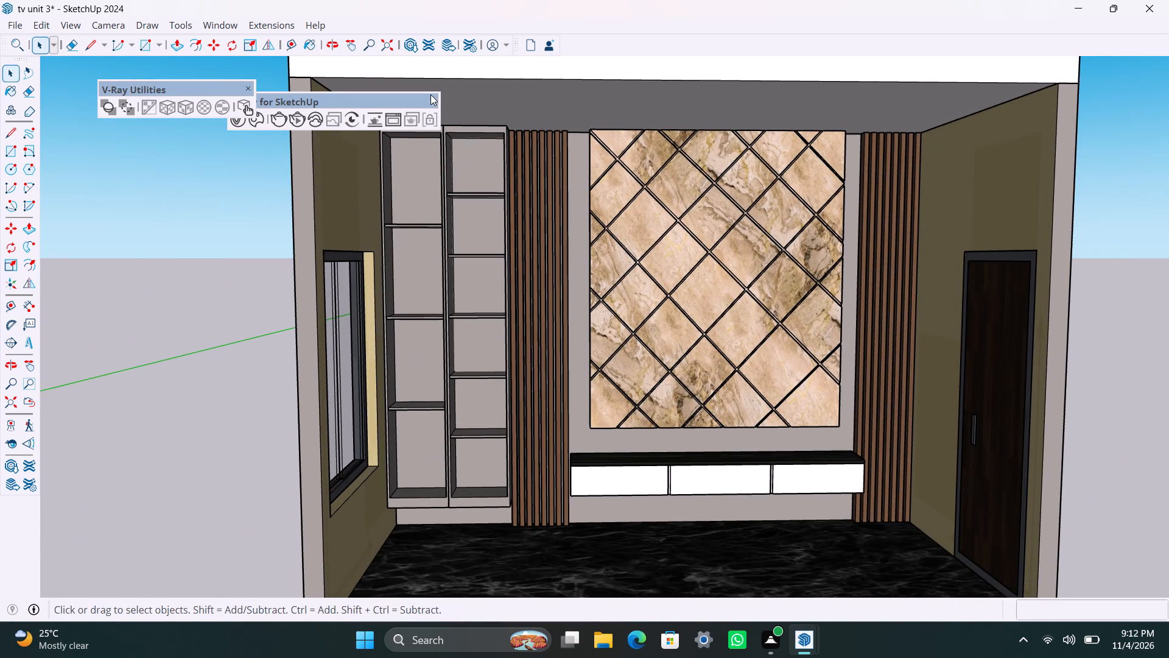
{"action": "scroll", "coordinate": [564, 266], "scroll_direction": "up", "scroll_amount": 1}
{"action": "middle_click_drag", "start_coordinate": [643, 291], "coordinate": [820, 355], "text": "shift"}
{"action": "scroll", "coordinate": [673, 309], "scroll_direction": "up", "scroll_amount": 3}
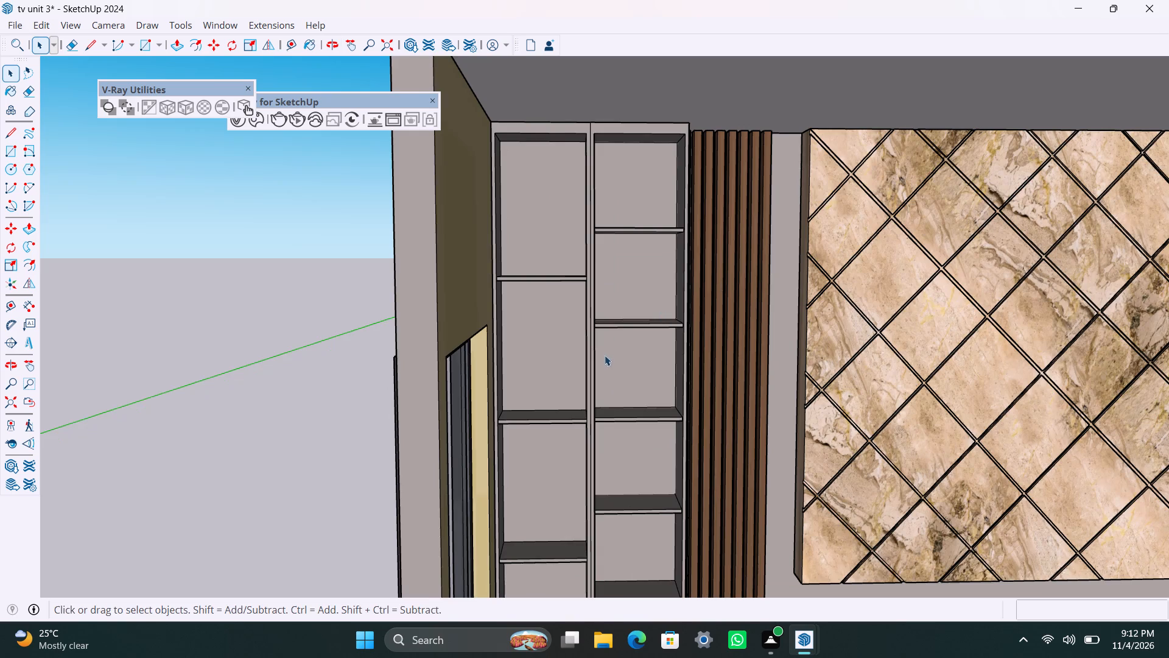
{"action": "middle_click_drag", "start_coordinate": [604, 355], "coordinate": [574, 334]}
{"action": "left_click", "coordinate": [528, 130]}
{"action": "double_click", "coordinate": [531, 135]}
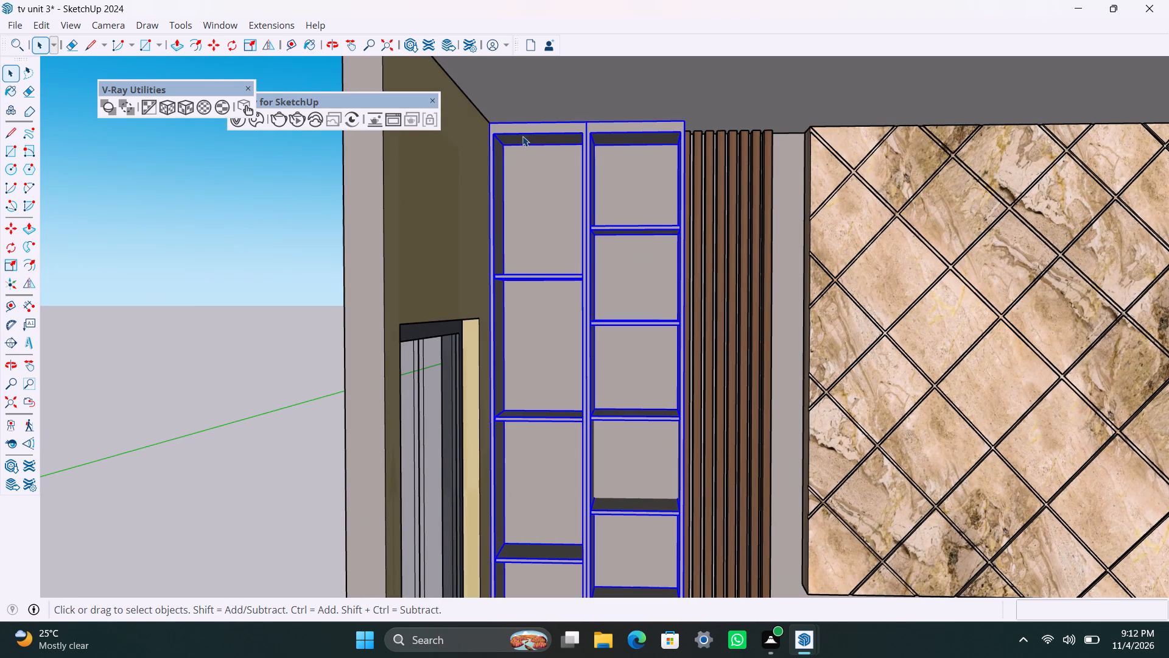
{"action": "triple_click", "coordinate": [501, 131]}
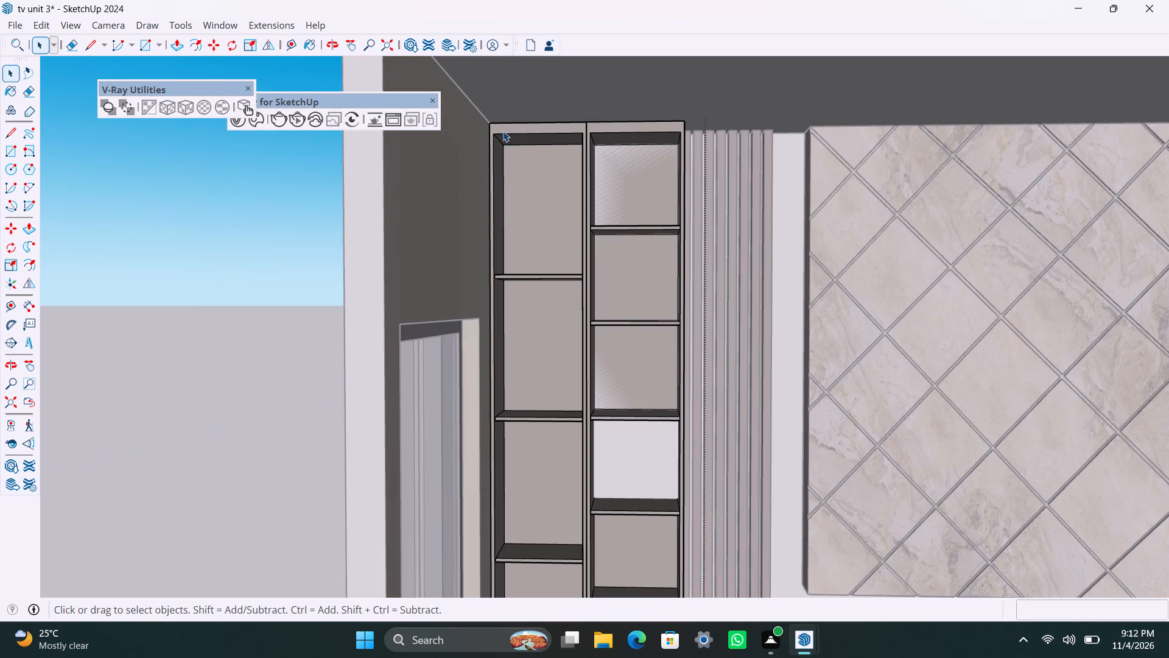
{"action": "key", "text": "r"}
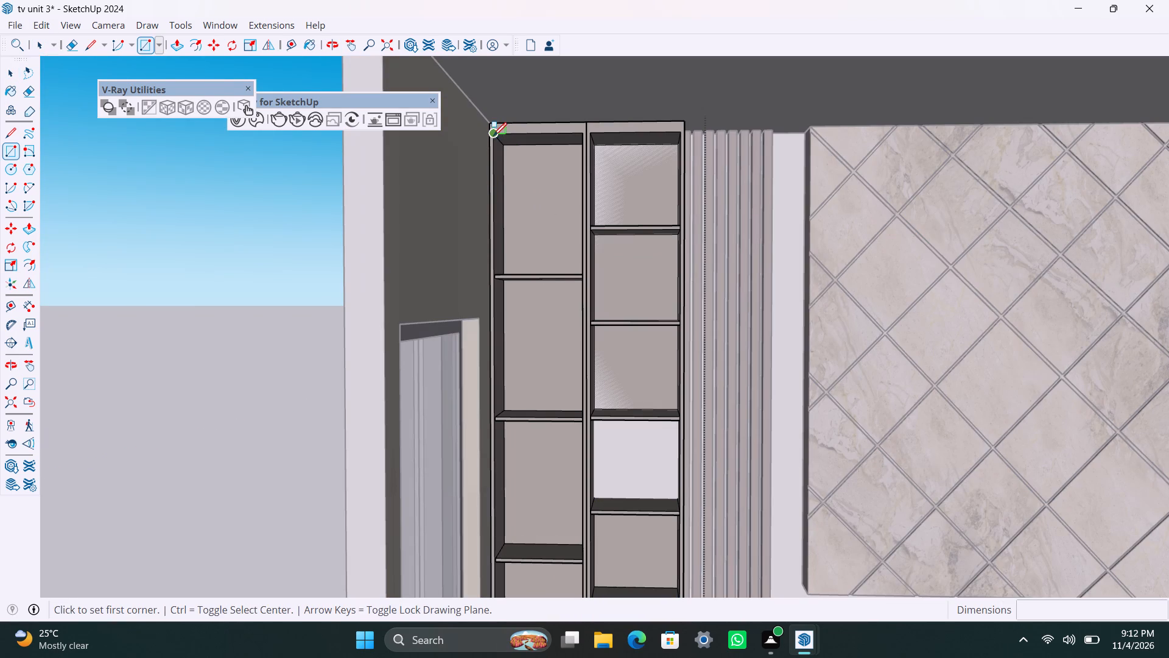
{"action": "left_click", "coordinate": [493, 136]}
{"action": "scroll", "coordinate": [583, 412], "scroll_direction": "down", "scroll_amount": 2}
{"action": "middle_click_drag", "start_coordinate": [608, 454], "coordinate": [552, 191], "text": "shift"}
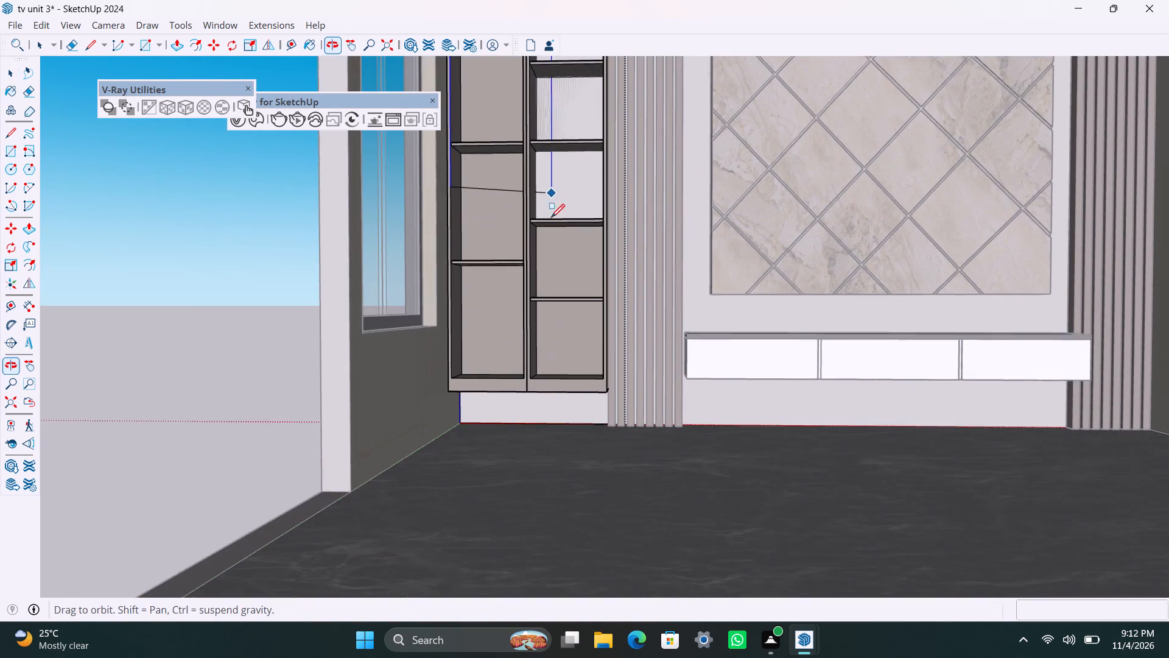
{"action": "scroll", "coordinate": [519, 375], "scroll_direction": "up", "scroll_amount": 5}
{"action": "left_click", "coordinate": [522, 375]}
{"action": "key", "text": "space"}
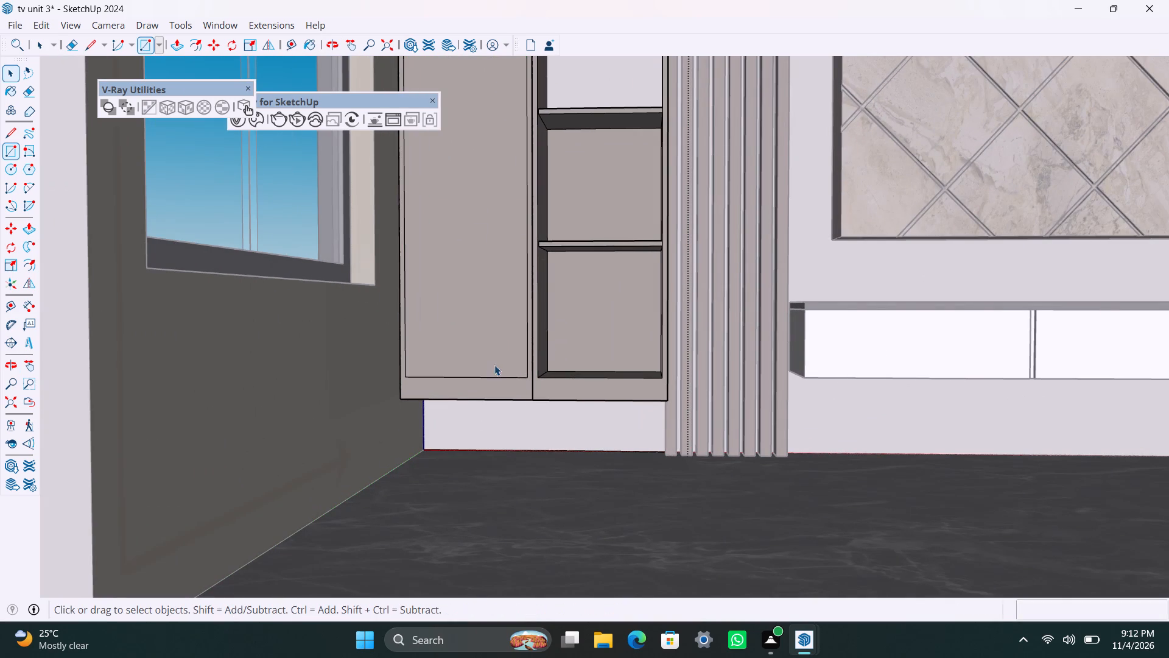
{"action": "double_click", "coordinate": [493, 364]}
{"action": "right_click", "coordinate": [490, 363]}
{"action": "left_click", "coordinate": [544, 149]}
Push/Pull the new rectangle's face 8mm to form a door panel, then leave its group.
{"action": "triple_click", "coordinate": [488, 265]}
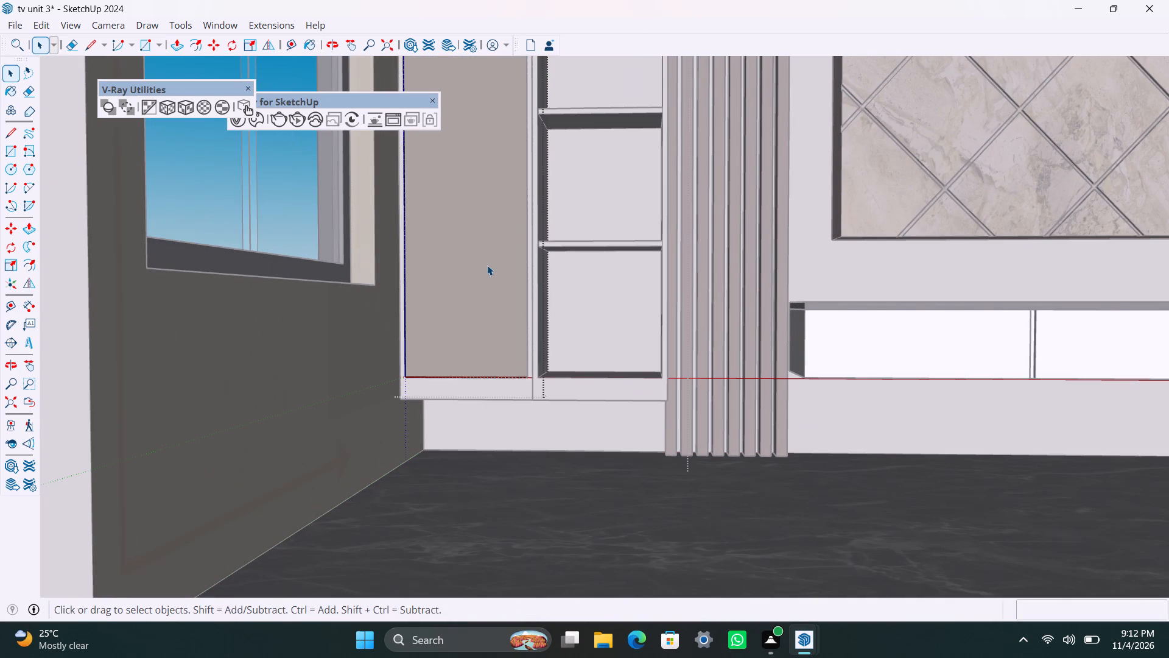
{"action": "key", "text": "p"}
{"action": "left_click", "coordinate": [486, 266]}
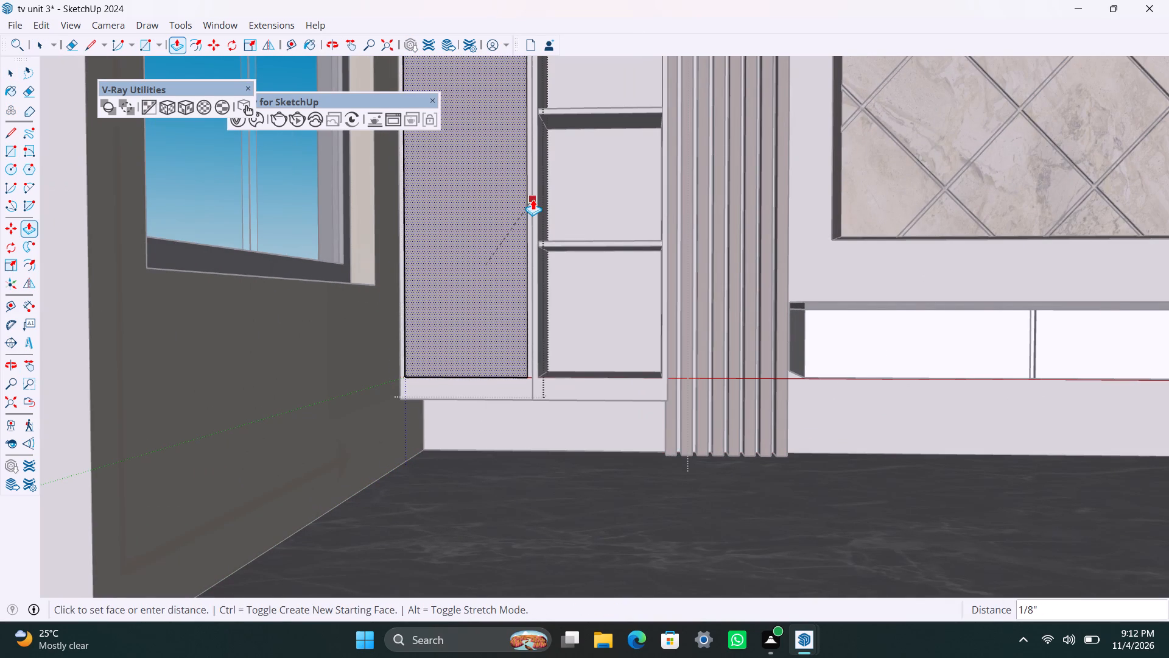
{"action": "type", "text": "8mm"}
{"action": "key", "text": "Return"}
{"action": "key", "text": "space"}
{"action": "left_click", "coordinate": [620, 470]}
Draw a rectangle about 8' 10" by 1' 4 9/16" over the shelf column beside the slats and make it a group.
{"action": "scroll", "coordinate": [547, 324], "scroll_direction": "down", "scroll_amount": 3}
{"action": "middle_click_drag", "start_coordinate": [583, 316], "coordinate": [584, 455], "text": "shift"}
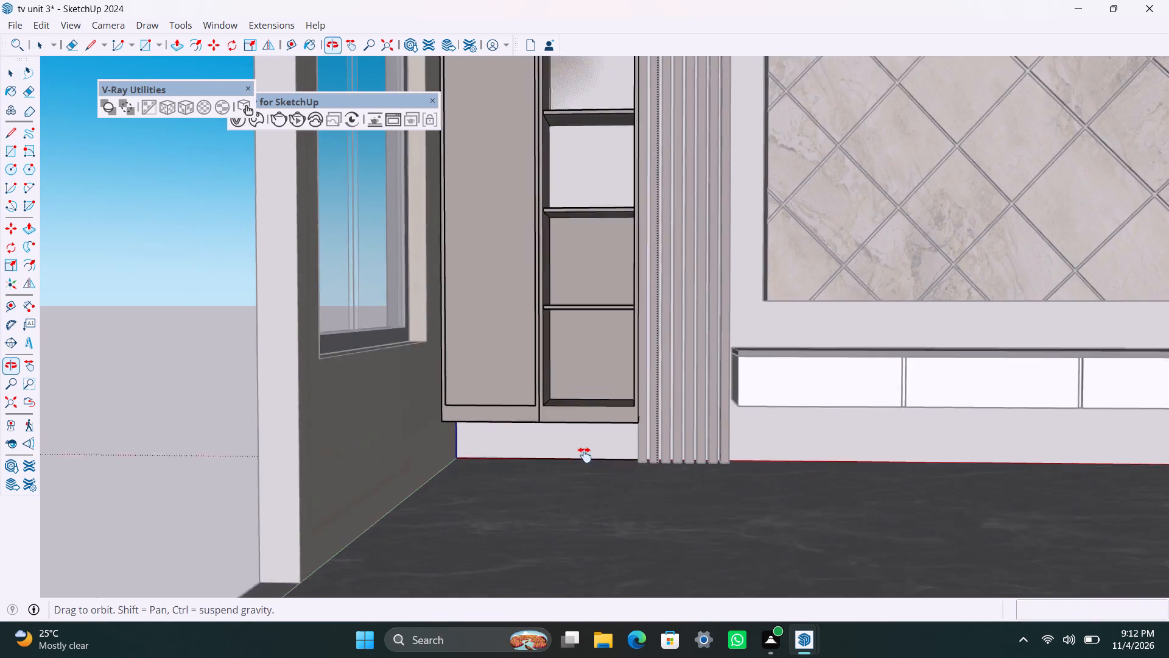
{"action": "middle_click_drag", "start_coordinate": [584, 455], "coordinate": [567, 576], "text": "shift"}
{"action": "scroll", "coordinate": [555, 214], "scroll_direction": "up", "scroll_amount": 1}
{"action": "scroll", "coordinate": [544, 209], "scroll_direction": "down", "scroll_amount": 2}
{"action": "middle_click_drag", "start_coordinate": [539, 256], "coordinate": [530, 331]}
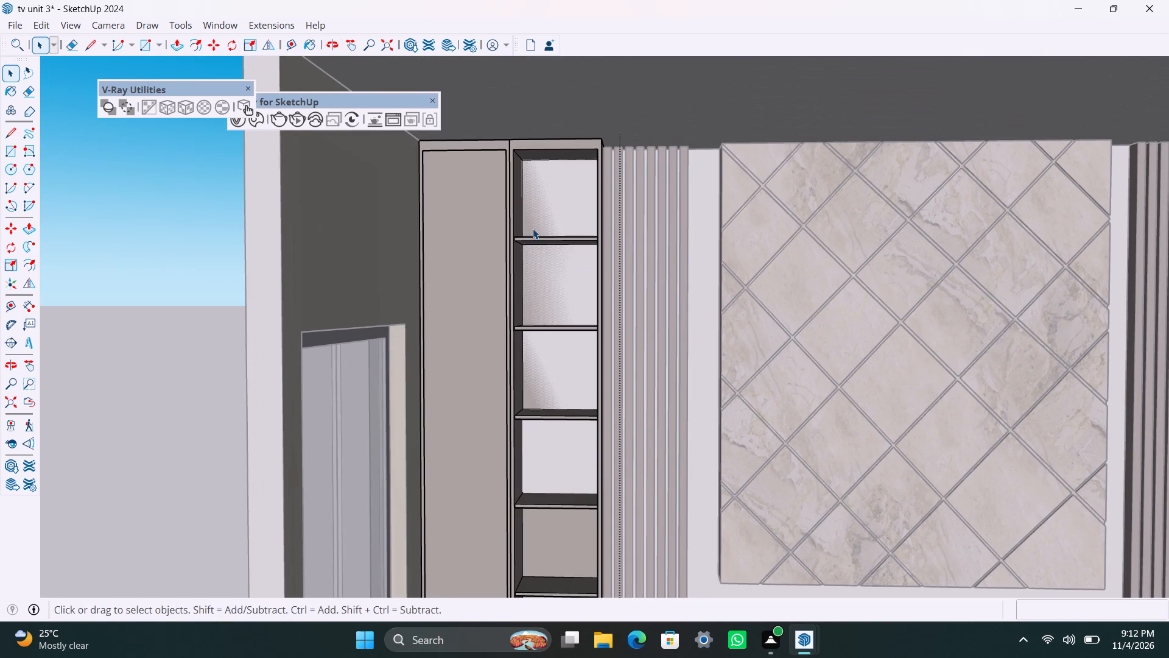
{"action": "key", "text": "r"}
{"action": "key", "text": "space"}
{"action": "left_click", "coordinate": [516, 143]}
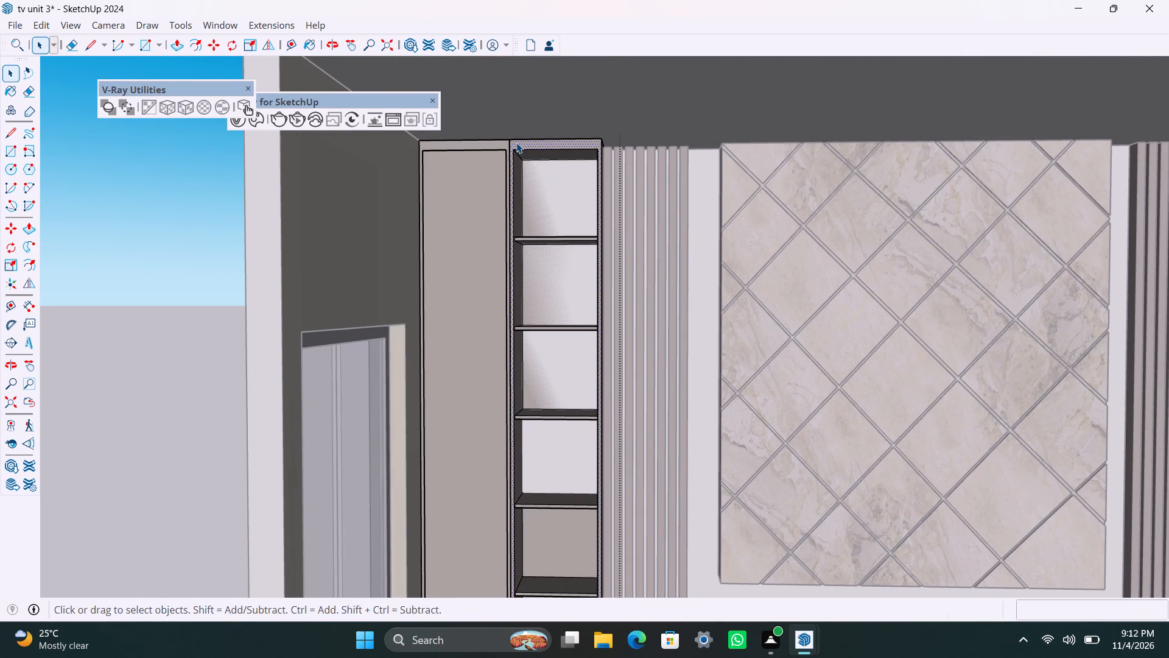
{"action": "left_click", "coordinate": [516, 143]}
{"action": "key", "text": "space"}
{"action": "left_click", "coordinate": [477, 160]}
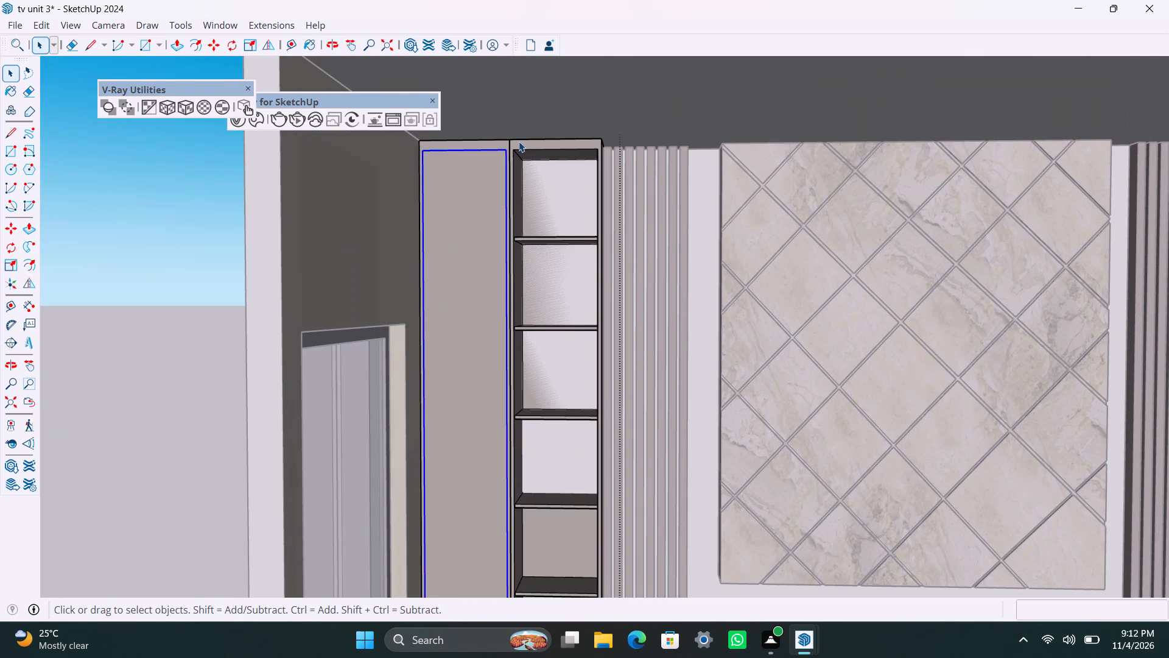
{"action": "key", "text": "r"}
{"action": "key", "text": "space"}
{"action": "key", "text": "space"}
{"action": "type", "text": "r"}
{"action": "left_click_drag", "start_coordinate": [516, 150], "coordinate": [521, 158]}
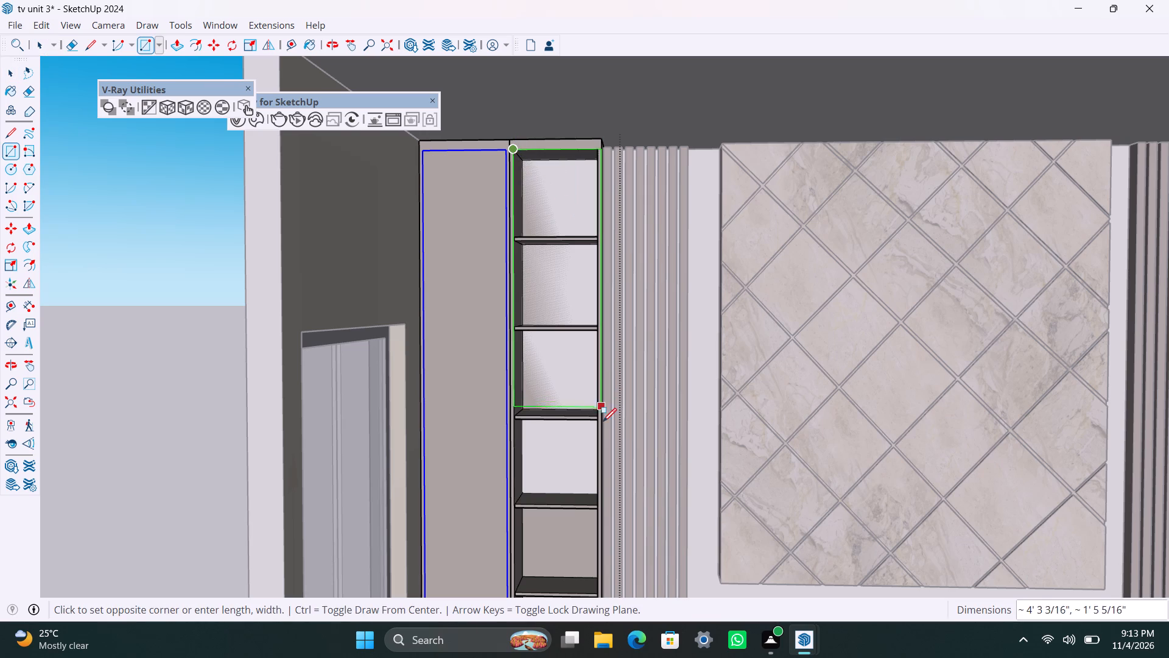
{"action": "scroll", "coordinate": [595, 436], "scroll_direction": "down", "scroll_amount": 7}
{"action": "middle_click_drag", "start_coordinate": [595, 439], "coordinate": [588, 234], "text": "shift"}
{"action": "scroll", "coordinate": [589, 345], "scroll_direction": "up", "scroll_amount": 4}
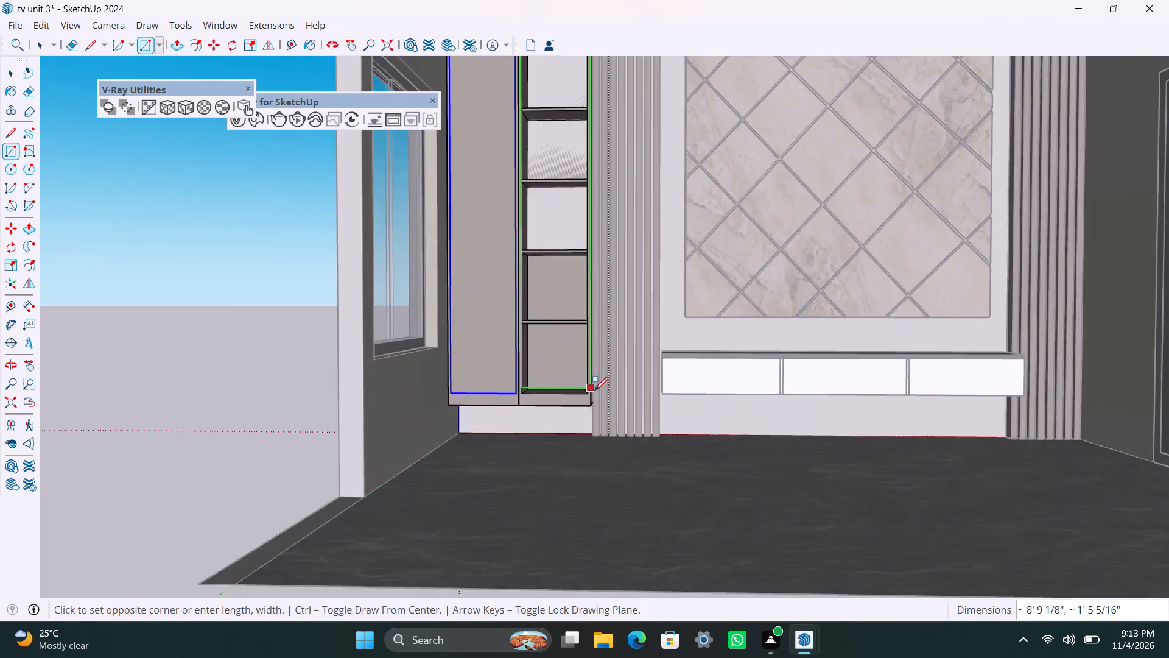
{"action": "scroll", "coordinate": [594, 391], "scroll_direction": "up", "scroll_amount": 8}
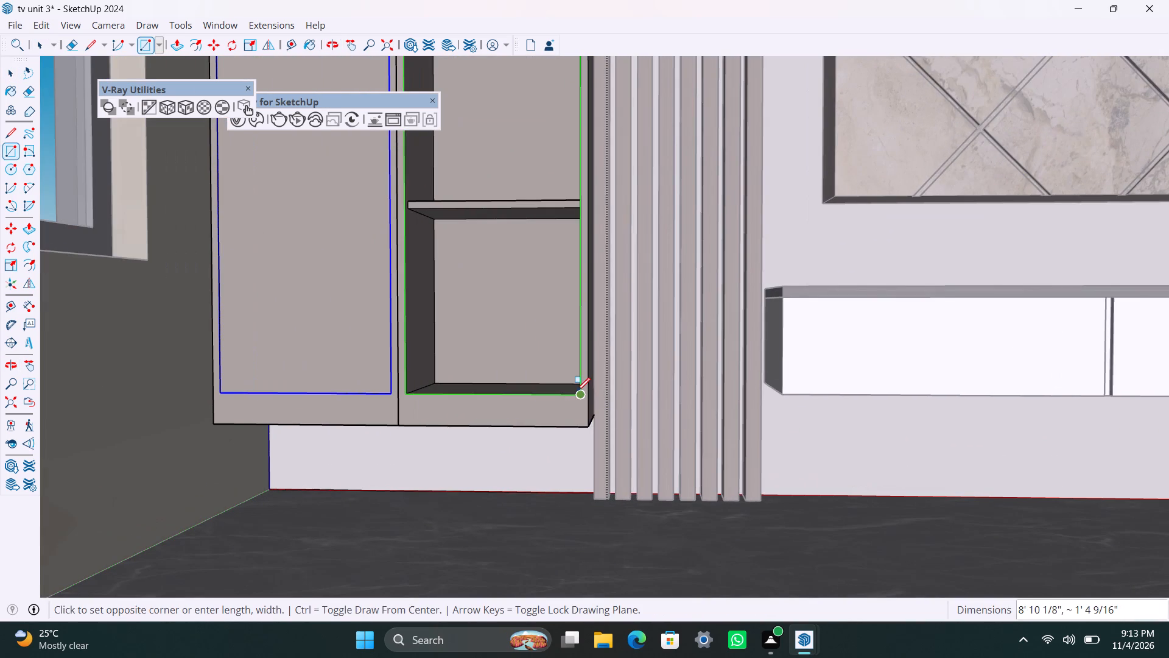
{"action": "left_click", "coordinate": [577, 391]}
{"action": "key", "text": "space"}
{"action": "triple_click", "coordinate": [504, 376]}
{"action": "double_click", "coordinate": [504, 376]}
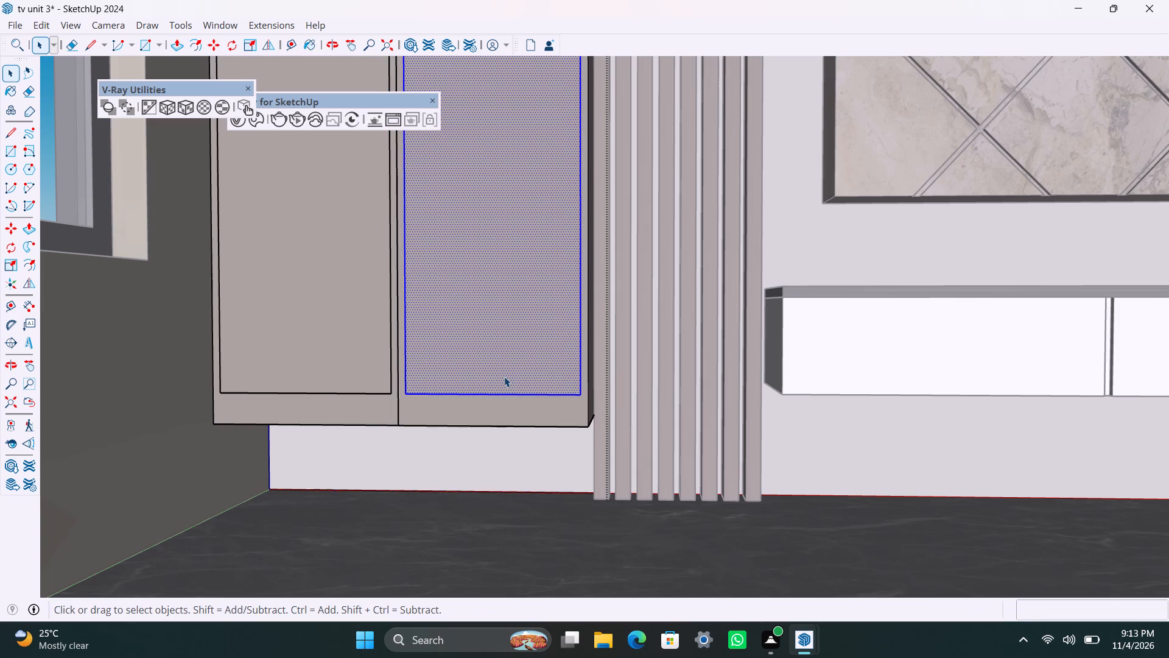
{"action": "right_click", "coordinate": [504, 377]}
{"action": "left_click", "coordinate": [590, 154]}
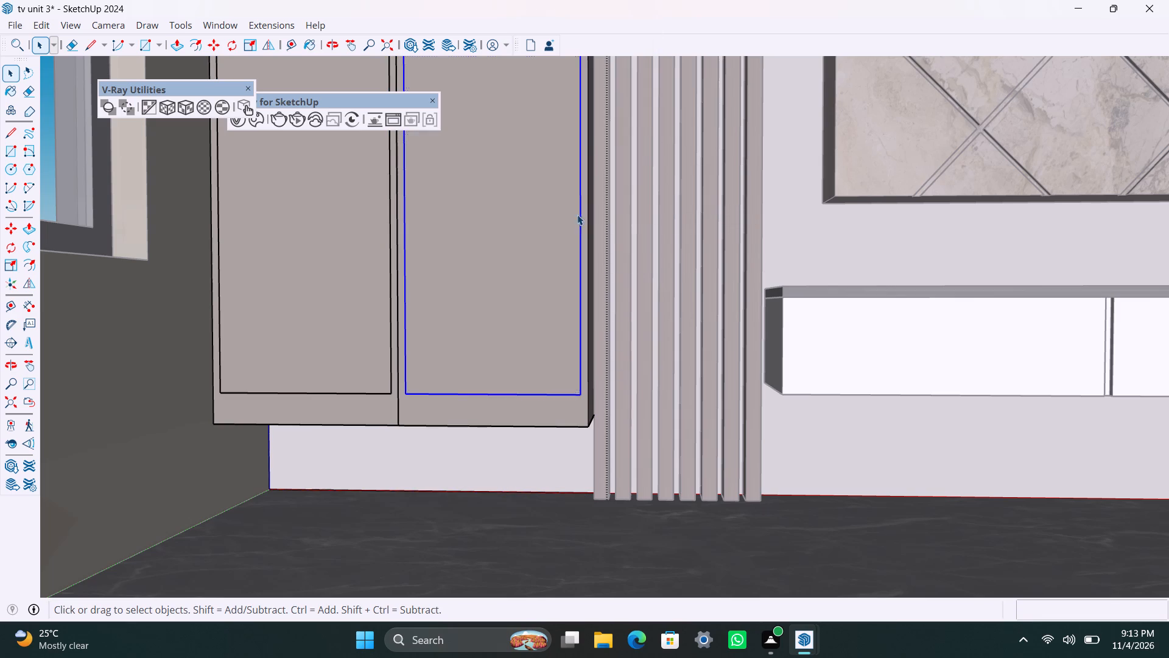
Push/Pull the new rectangle's face 8mm to form the second door panel, then leave its group.
{"action": "double_click", "coordinate": [520, 324]}
{"action": "left_click", "coordinate": [520, 324]}
{"action": "key", "text": "p"}
{"action": "left_click", "coordinate": [519, 326]}
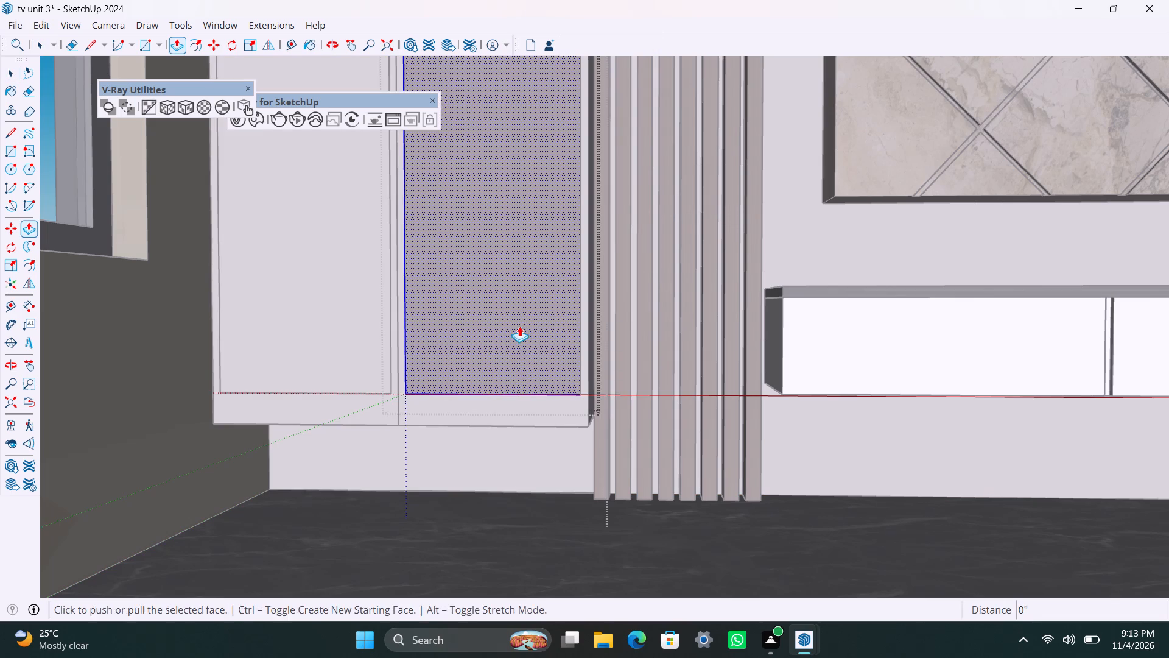
{"action": "type", "text": "8mm"}
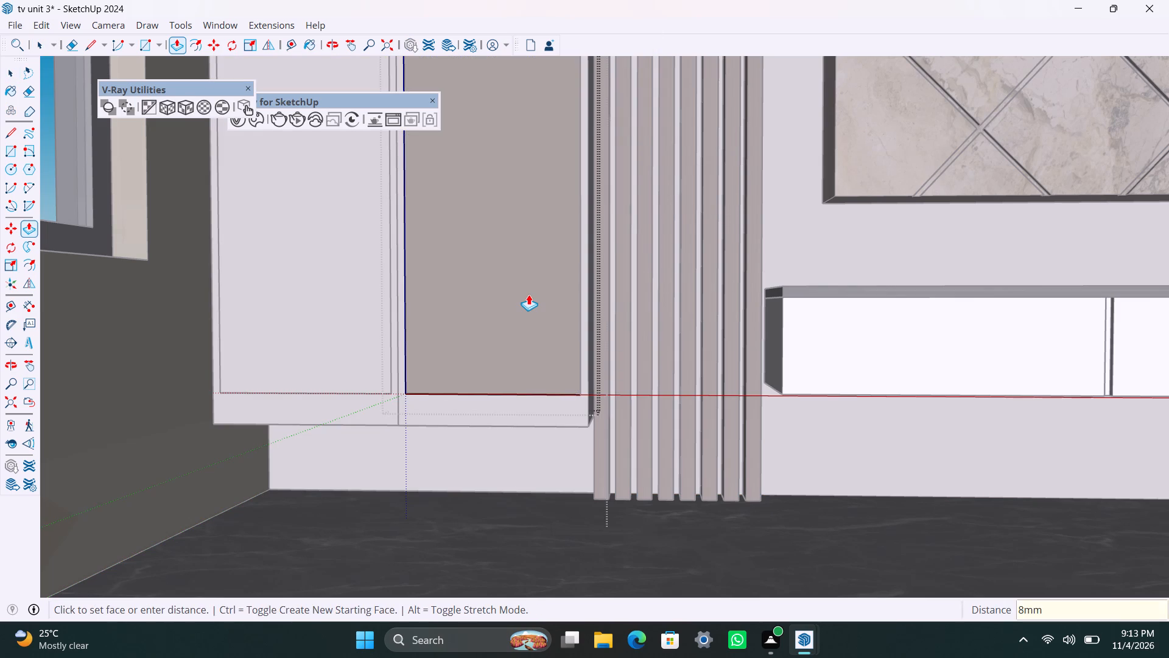
{"action": "key", "text": "Return"}
{"action": "key", "text": "space"}
{"action": "left_click", "coordinate": [946, 492]}
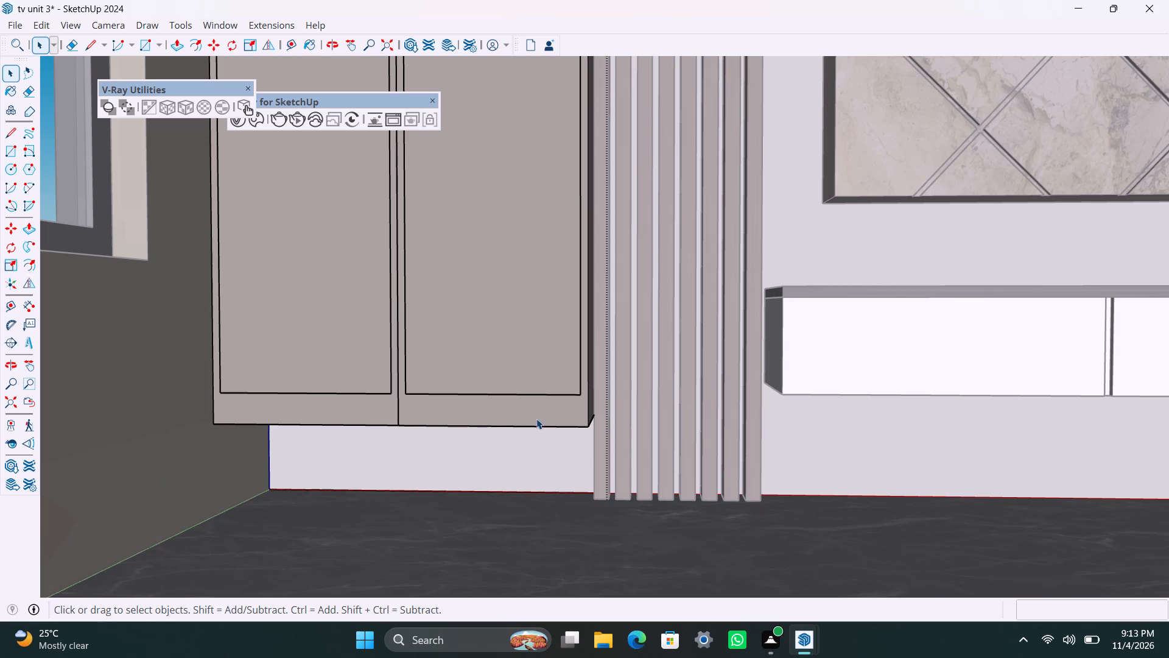
Apply the Glass Yellow 001 material to the door panel over the slat-side shelf column.
{"action": "key", "text": "space"}
{"action": "left_click", "coordinate": [481, 329]}
{"action": "scroll", "coordinate": [437, 394], "scroll_direction": "down", "scroll_amount": 10}
{"action": "middle_click_drag", "start_coordinate": [489, 415], "coordinate": [535, 451]}
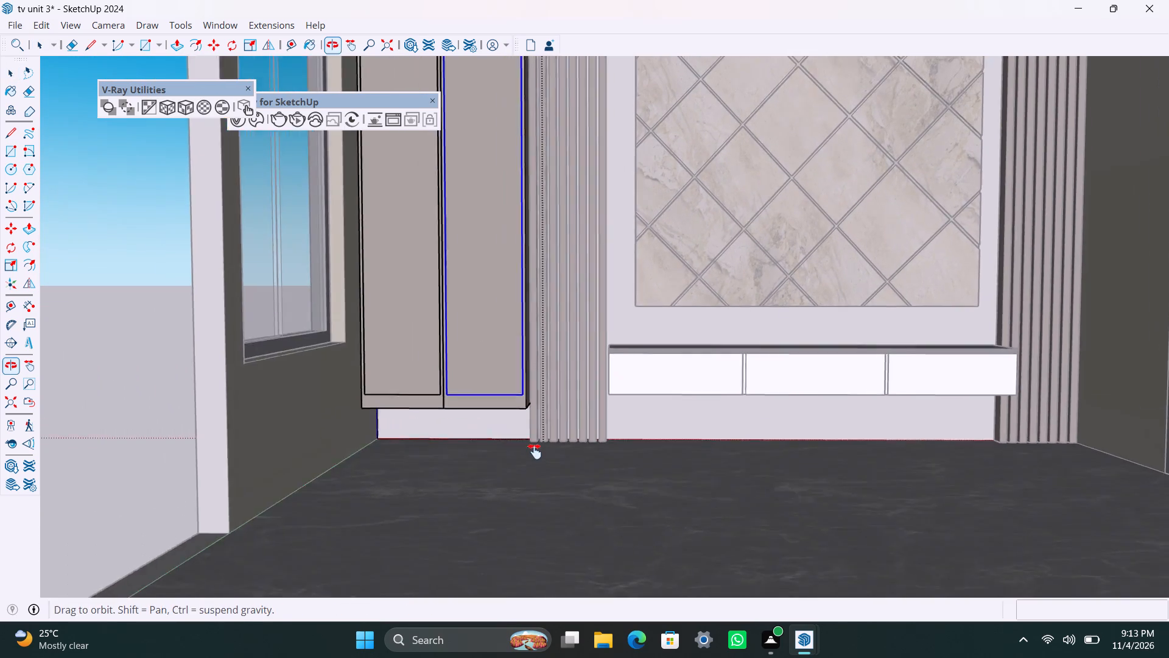
{"action": "middle_click_drag", "start_coordinate": [535, 451], "coordinate": [529, 464]}
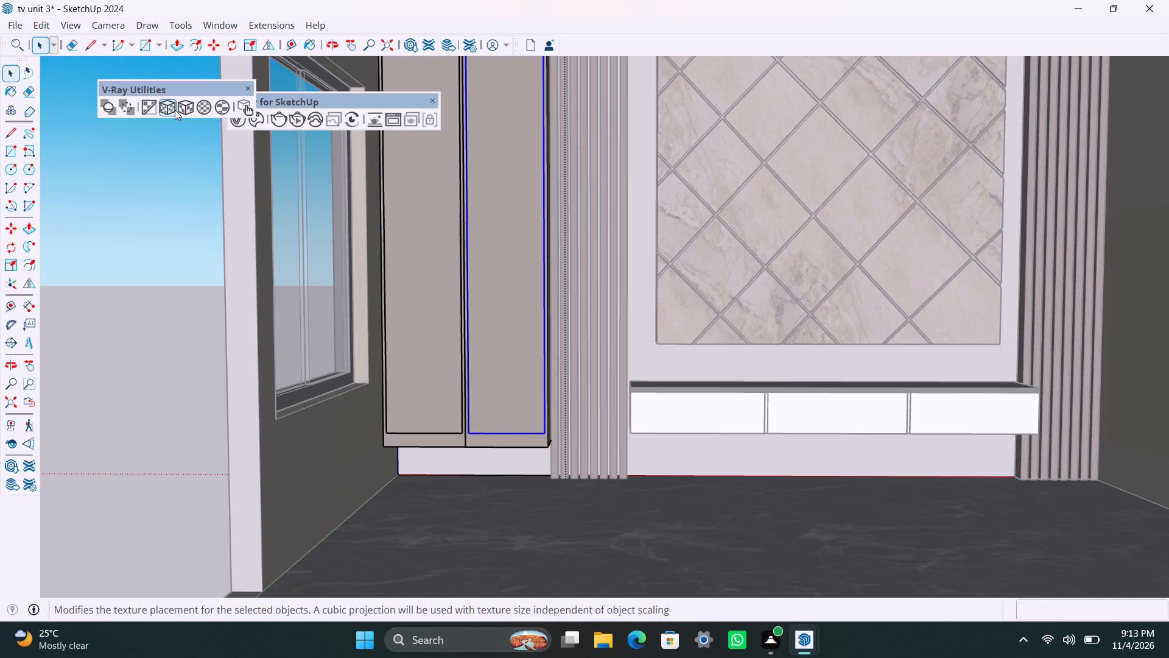
{"action": "left_click", "coordinate": [259, 126]}
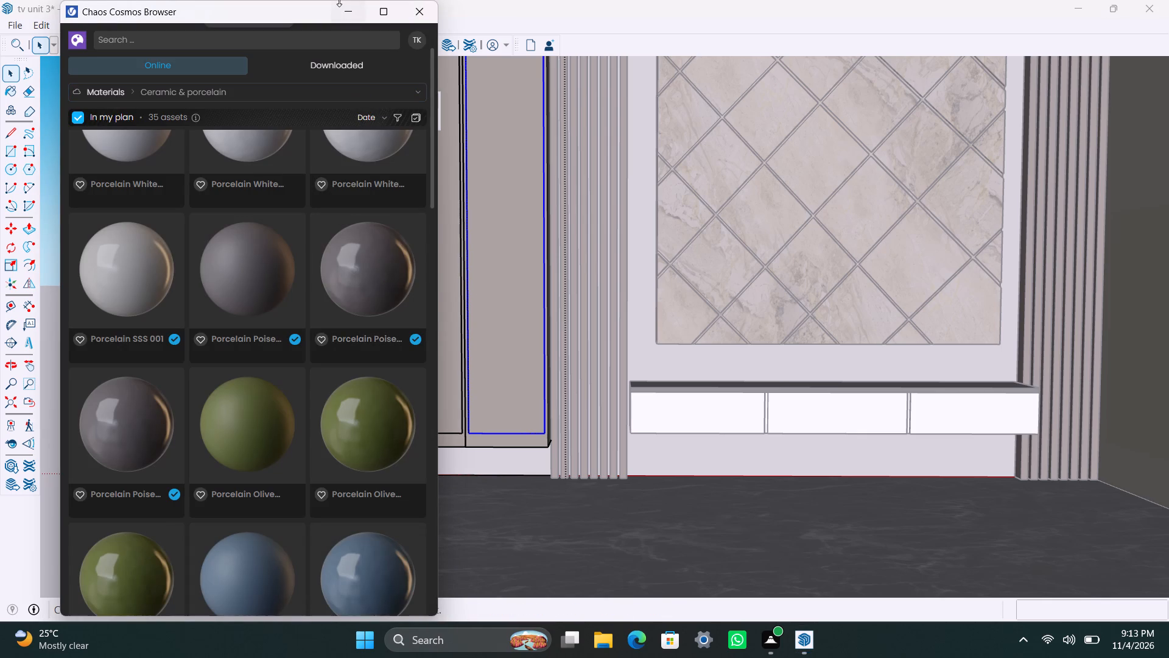
{"action": "left_click", "coordinate": [339, 0]}
{"action": "left_click", "coordinate": [353, 19]}
{"action": "left_click", "coordinate": [240, 122]}
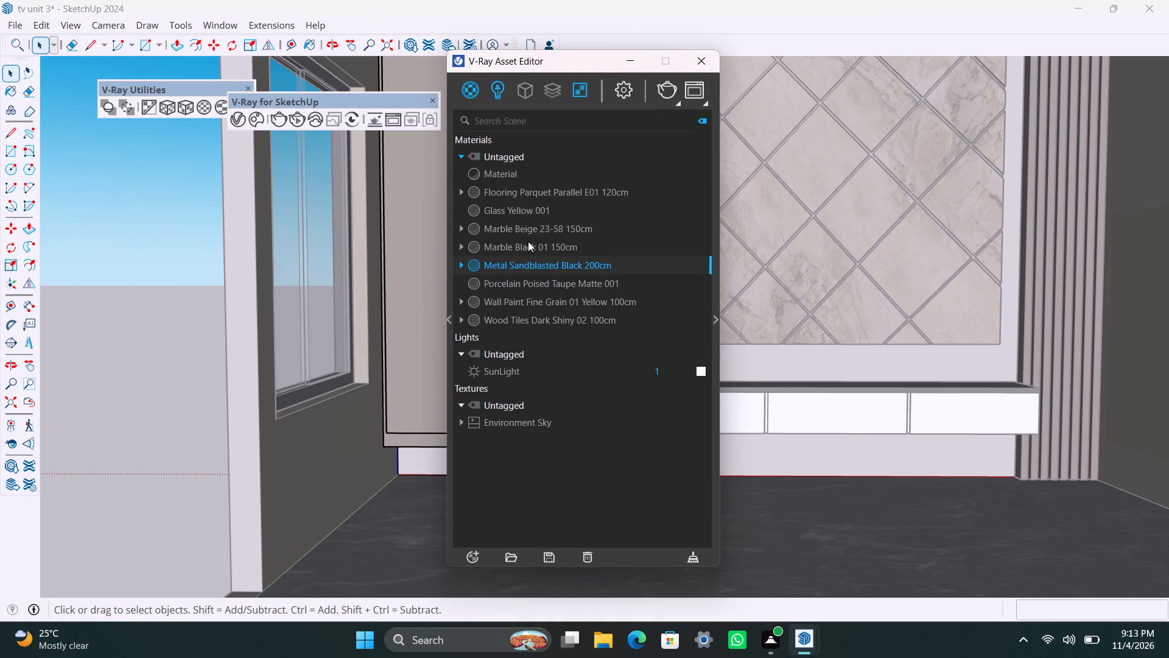
{"action": "left_click", "coordinate": [517, 213]}
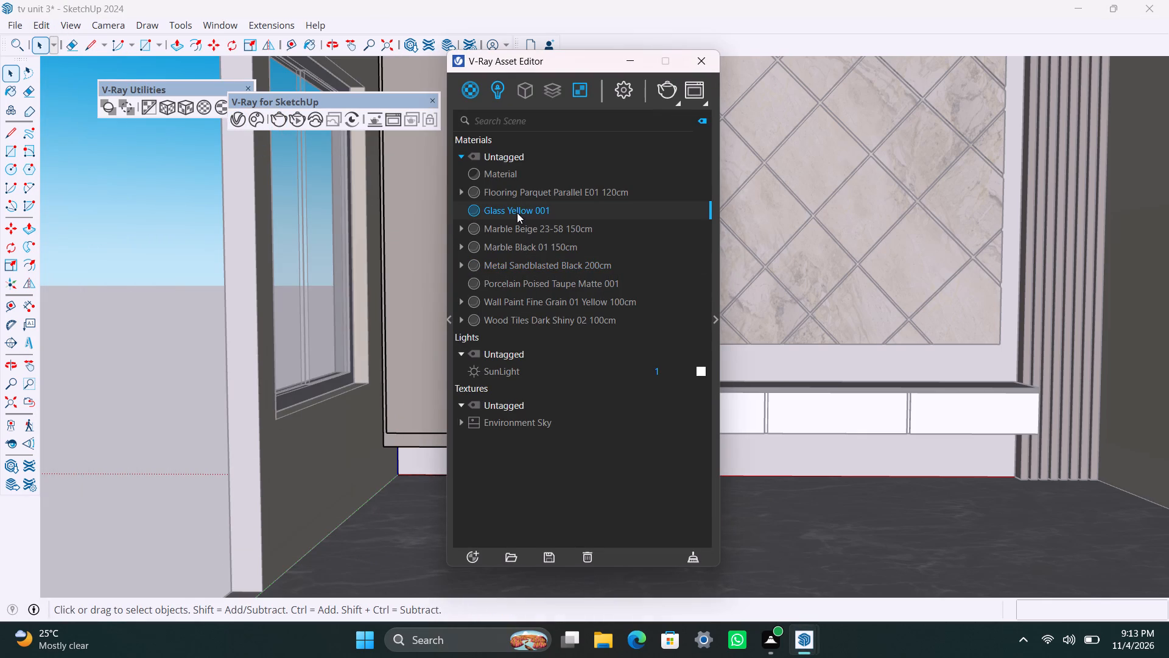
{"action": "right_click", "coordinate": [516, 213]}
{"action": "left_click", "coordinate": [550, 242]}
Apply the Glass Yellow 001 material to the door panel over the window-side shelf column.
{"action": "scroll", "coordinate": [422, 305], "scroll_direction": "down", "scroll_amount": 3}
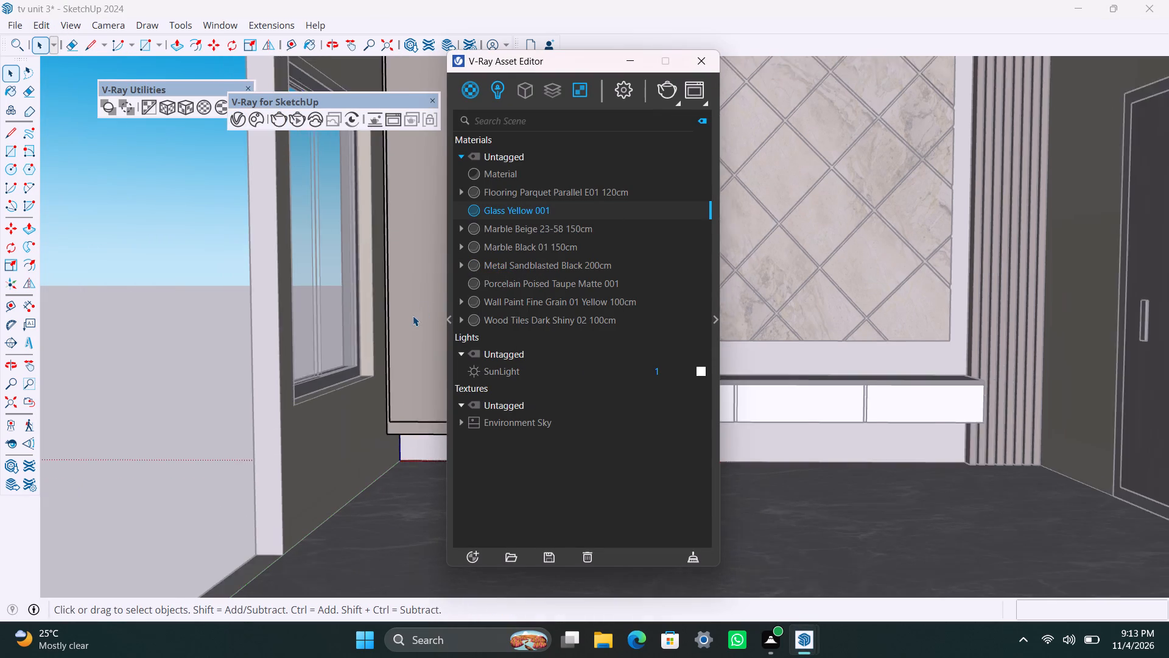
{"action": "middle_click_drag", "start_coordinate": [411, 317], "coordinate": [301, 340], "text": "shift"}
{"action": "left_click", "coordinate": [326, 295]}
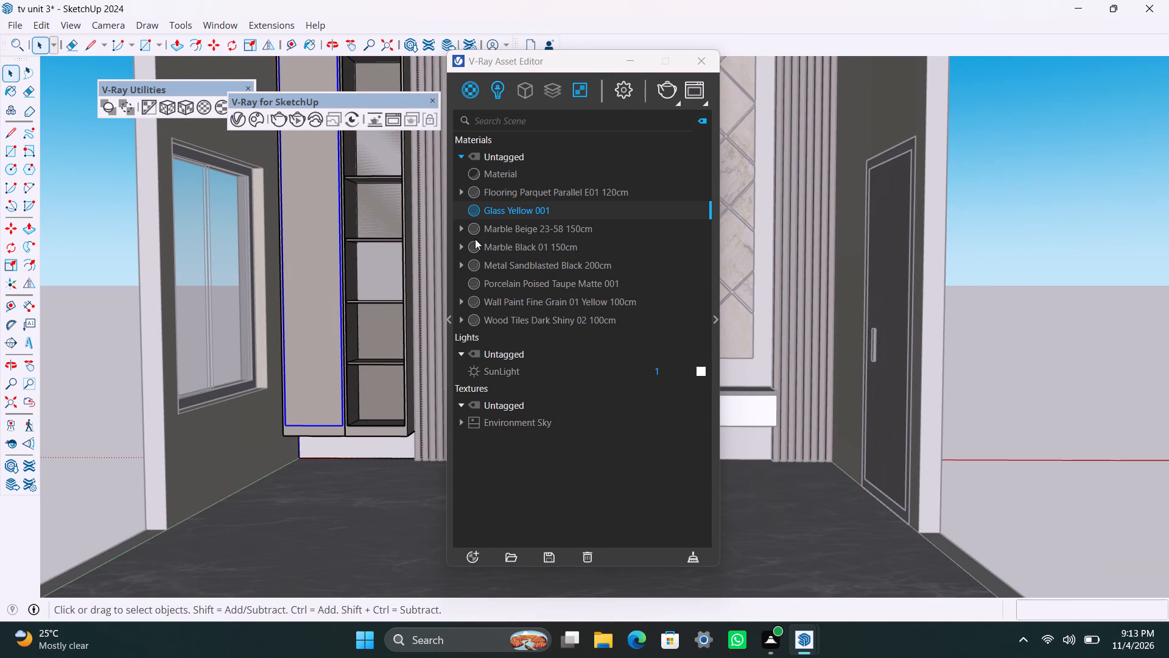
{"action": "right_click", "coordinate": [512, 212]}
{"action": "left_click", "coordinate": [543, 241]}
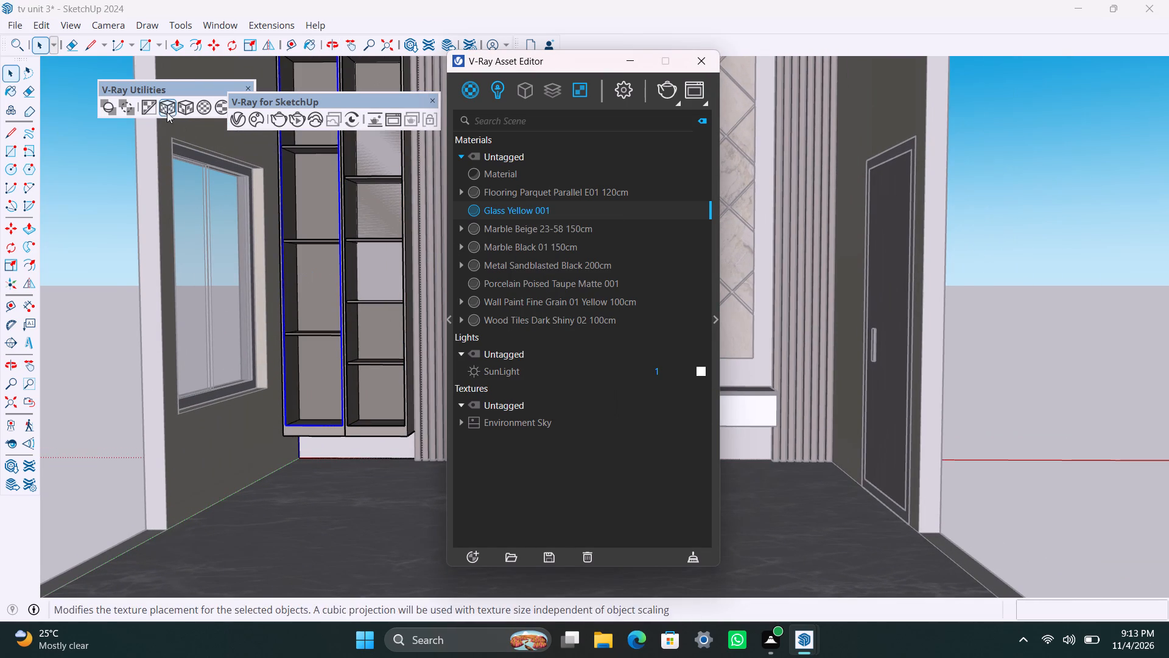
Leave the shelving unit group and save the model.
{"action": "left_click", "coordinate": [86, 169]}
{"action": "scroll", "coordinate": [230, 355], "scroll_direction": "down", "scroll_amount": 3}
{"action": "key", "text": "ctrl+s"}
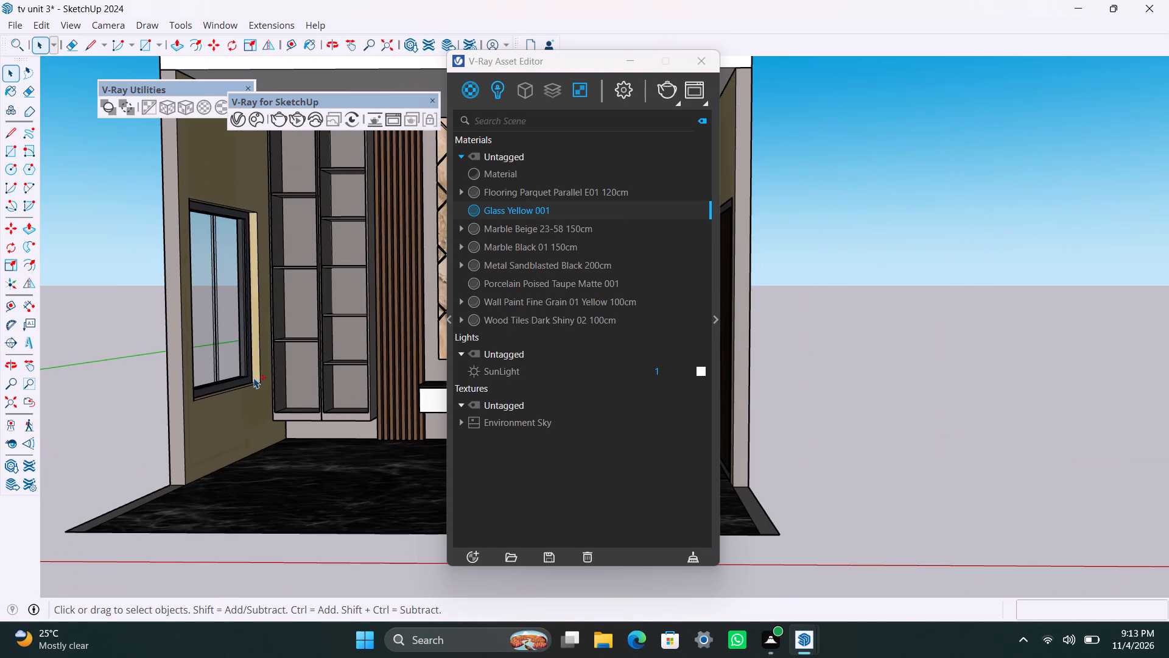
Inside the shelving unit group, apply Metal Sandblasted Black 200cm to the slat-side column's front frame face with V-Ray's fitted tri-planar projection.
{"action": "scroll", "coordinate": [298, 402], "scroll_direction": "up", "scroll_amount": 10}
{"action": "triple_click", "coordinate": [355, 399]}
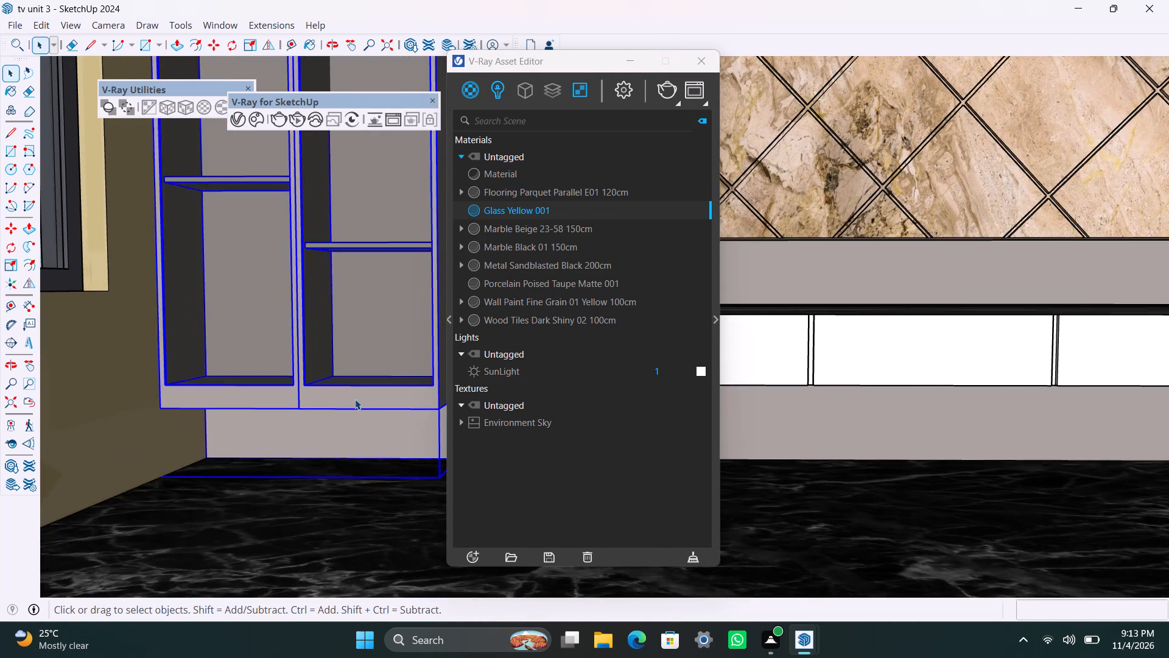
{"action": "double_click", "coordinate": [355, 399]}
{"action": "left_click", "coordinate": [348, 398]}
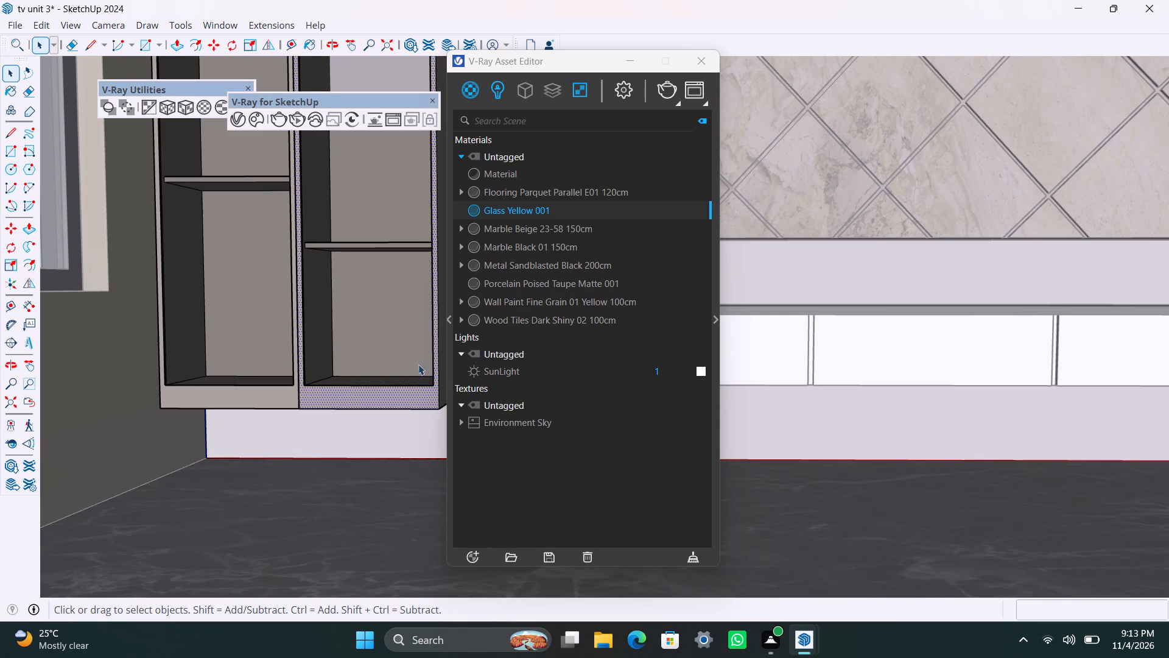
{"action": "left_click", "coordinate": [507, 272]}
{"action": "right_click", "coordinate": [507, 272]}
{"action": "left_click", "coordinate": [516, 300]}
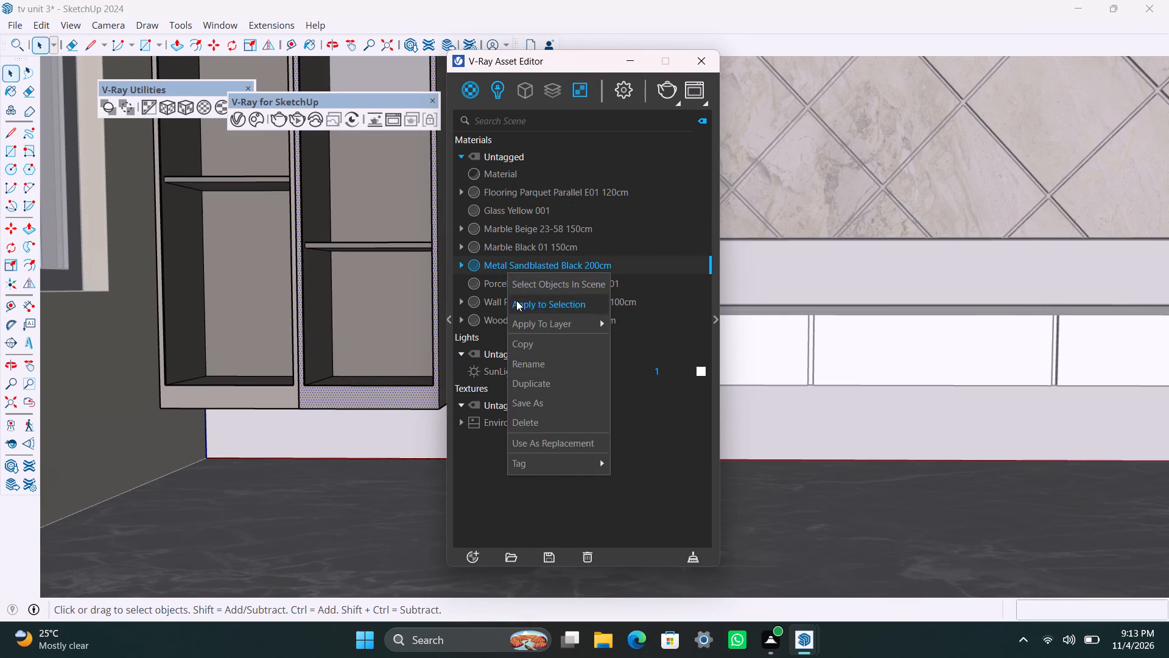
{"action": "left_click", "coordinate": [183, 104]}
Apply Metal Sandblasted Black 200cm to the window-side column's front frame face with V-Ray's fitted tri-planar projection.
{"action": "scroll", "coordinate": [265, 406], "scroll_direction": "up", "scroll_amount": 3}
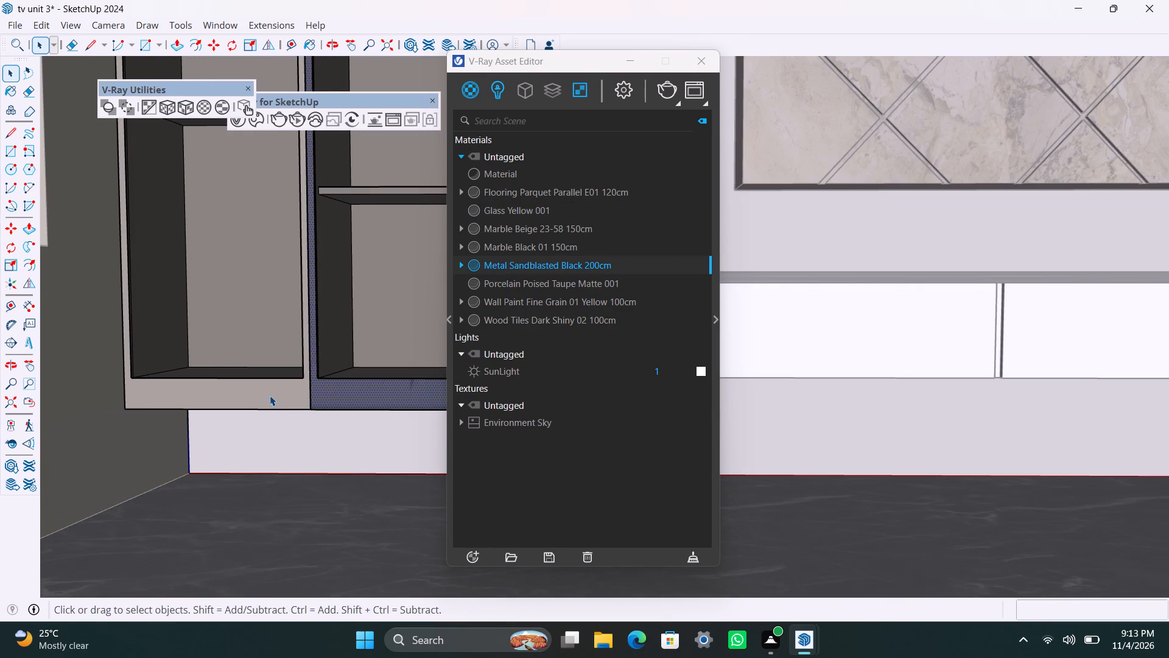
{"action": "left_click", "coordinate": [270, 395]}
{"action": "right_click", "coordinate": [524, 263]}
{"action": "left_click", "coordinate": [542, 291]}
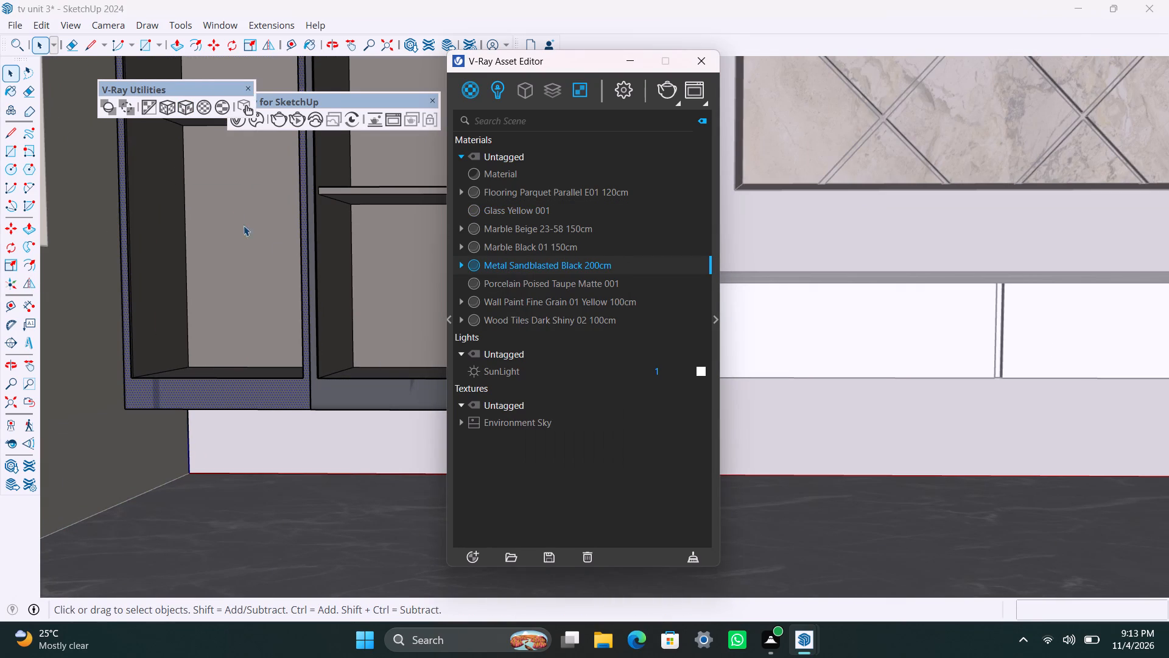
{"action": "left_click", "coordinate": [194, 105]}
Save the model, then leave the shelving unit group and minimize the Asset Editor.
{"action": "left_click", "coordinate": [265, 488]}
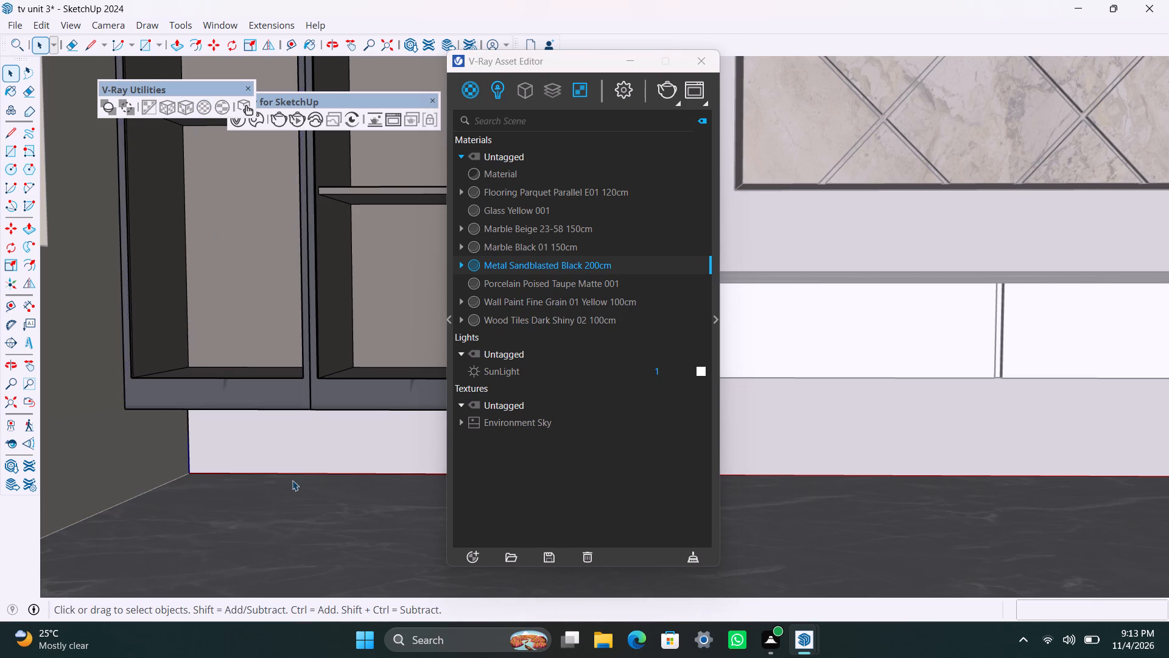
{"action": "scroll", "coordinate": [294, 478], "scroll_direction": "down", "scroll_amount": 15}
{"action": "key", "text": "ctrl+s"}
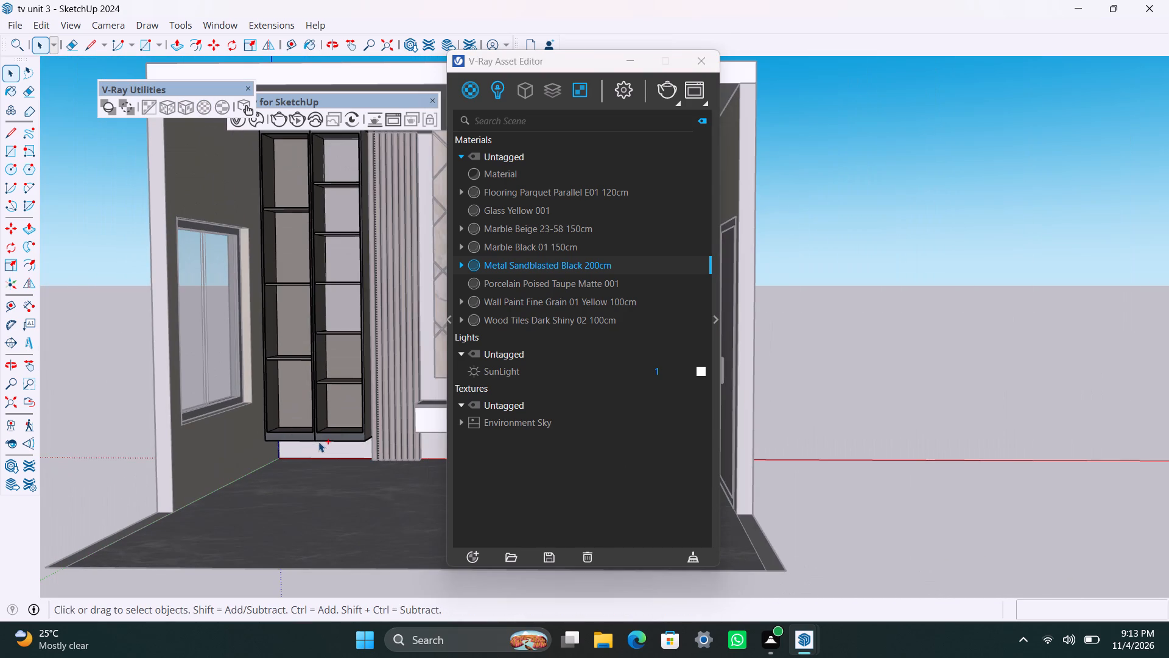
{"action": "triple_click", "coordinate": [936, 401]}
{"action": "scroll", "coordinate": [276, 512], "scroll_direction": "up", "scroll_amount": 2}
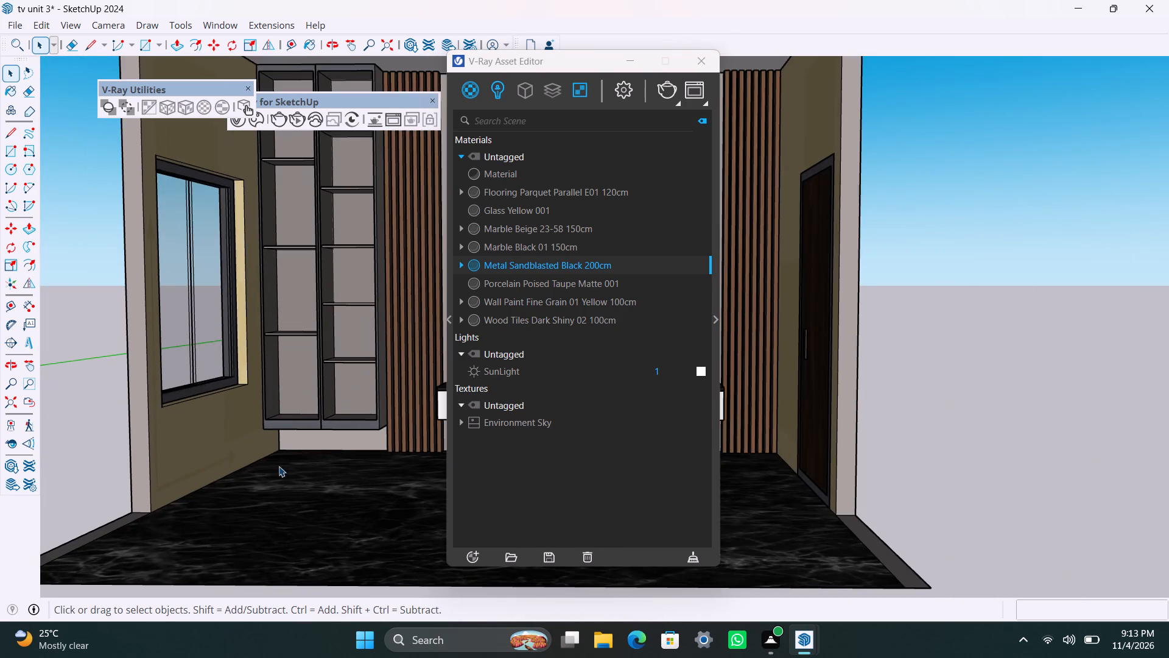
{"action": "scroll", "coordinate": [289, 470], "scroll_direction": "down", "scroll_amount": 3}
{"action": "middle_click_drag", "start_coordinate": [307, 473], "coordinate": [348, 482]}
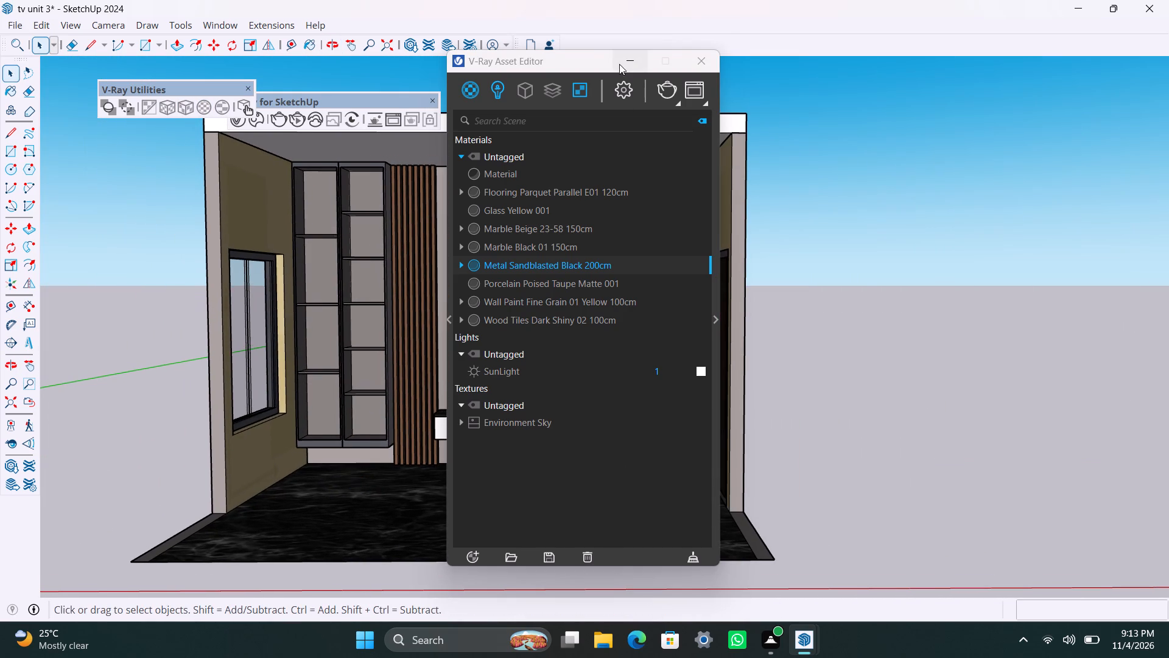
{"action": "left_click", "coordinate": [619, 64]}
Inside the TV console group, apply Metal Sandblasted Black 200cm to the gap face beside the window-side drawer with fitted tri-planar projection.
{"action": "scroll", "coordinate": [573, 444], "scroll_direction": "up", "scroll_amount": 1}
{"action": "middle_click_drag", "start_coordinate": [542, 439], "coordinate": [597, 445]}
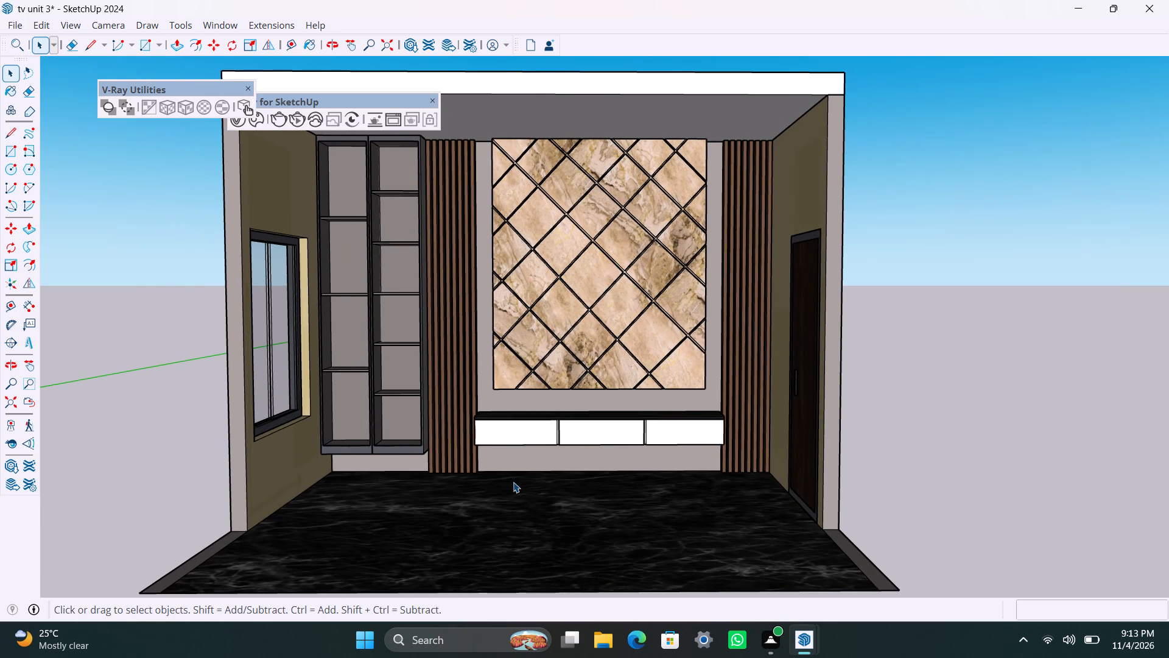
{"action": "scroll", "coordinate": [549, 445], "scroll_direction": "up", "scroll_amount": 12}
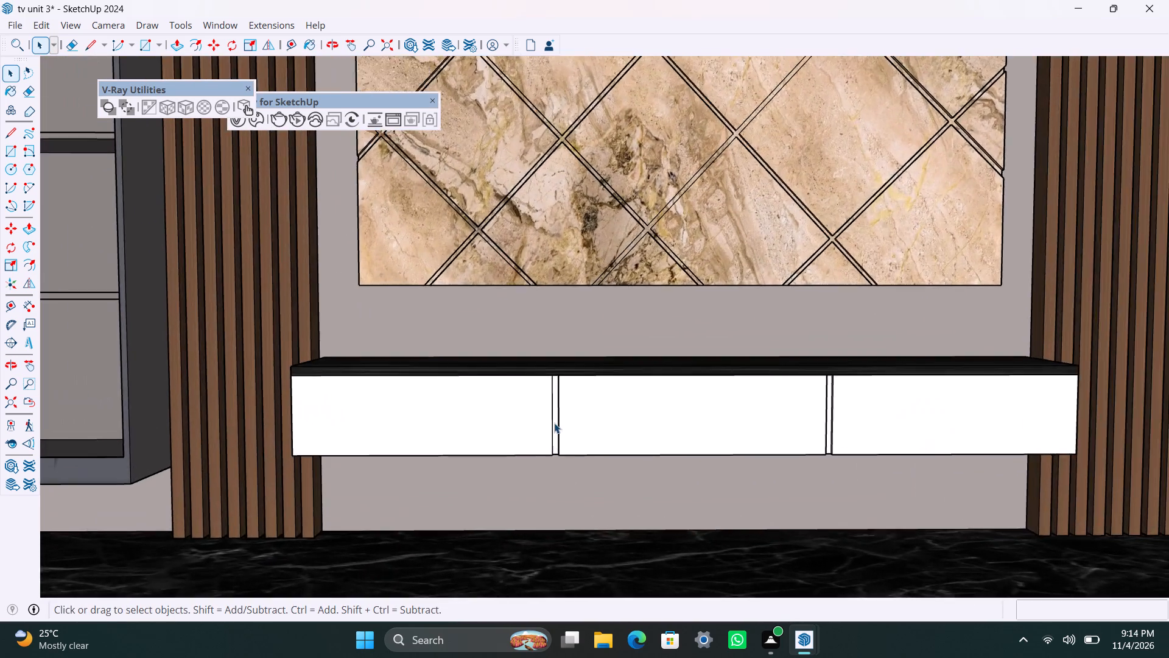
{"action": "scroll", "coordinate": [554, 423], "scroll_direction": "up", "scroll_amount": 2}
{"action": "middle_click_drag", "start_coordinate": [554, 423], "coordinate": [529, 469]}
{"action": "scroll", "coordinate": [562, 447], "scroll_direction": "up", "scroll_amount": 6}
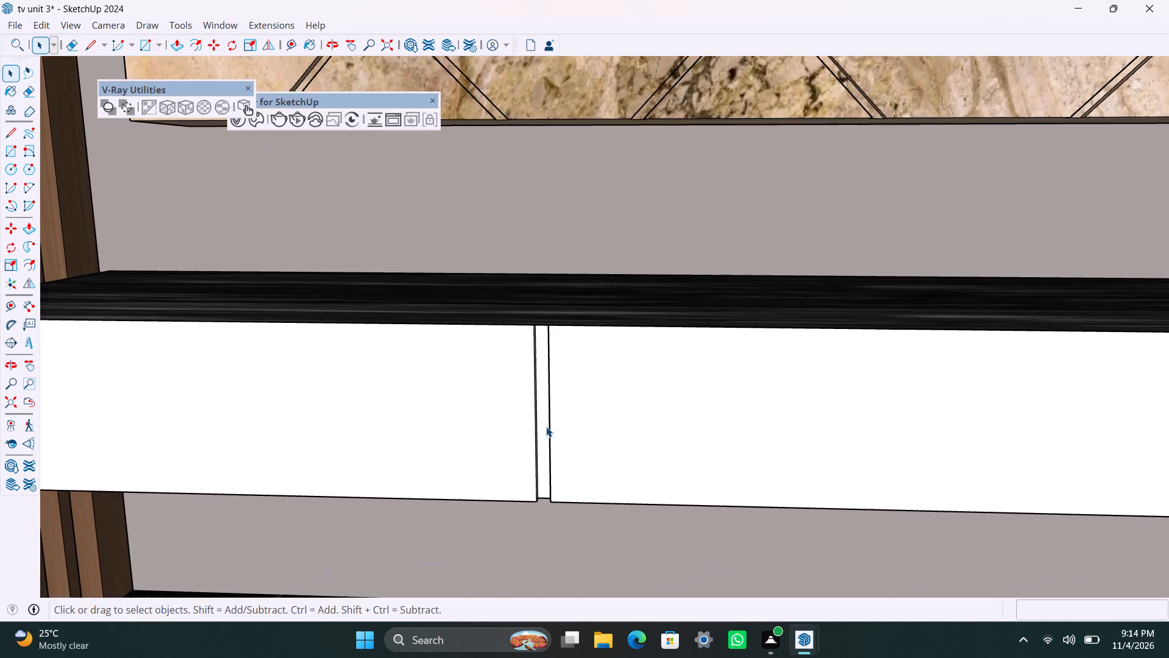
{"action": "scroll", "coordinate": [546, 426], "scroll_direction": "up", "scroll_amount": 1}
{"action": "left_click", "coordinate": [546, 416]}
{"action": "left_click", "coordinate": [545, 414]}
{"action": "double_click", "coordinate": [542, 415]}
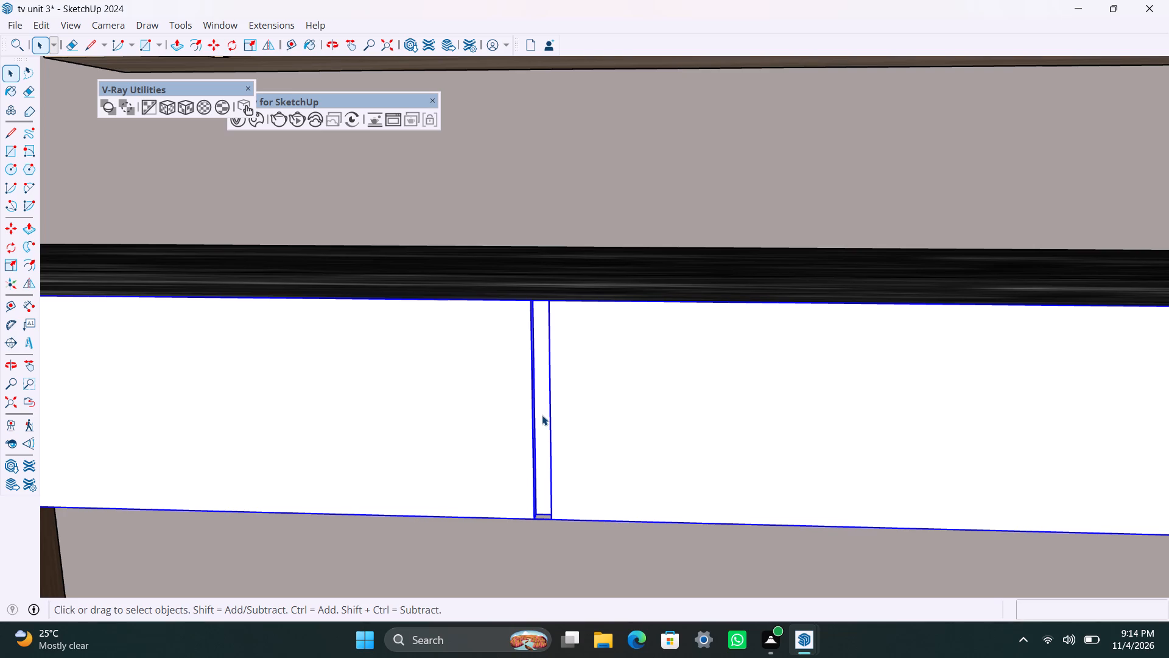
{"action": "left_click", "coordinate": [542, 415]}
{"action": "left_click", "coordinate": [542, 414]}
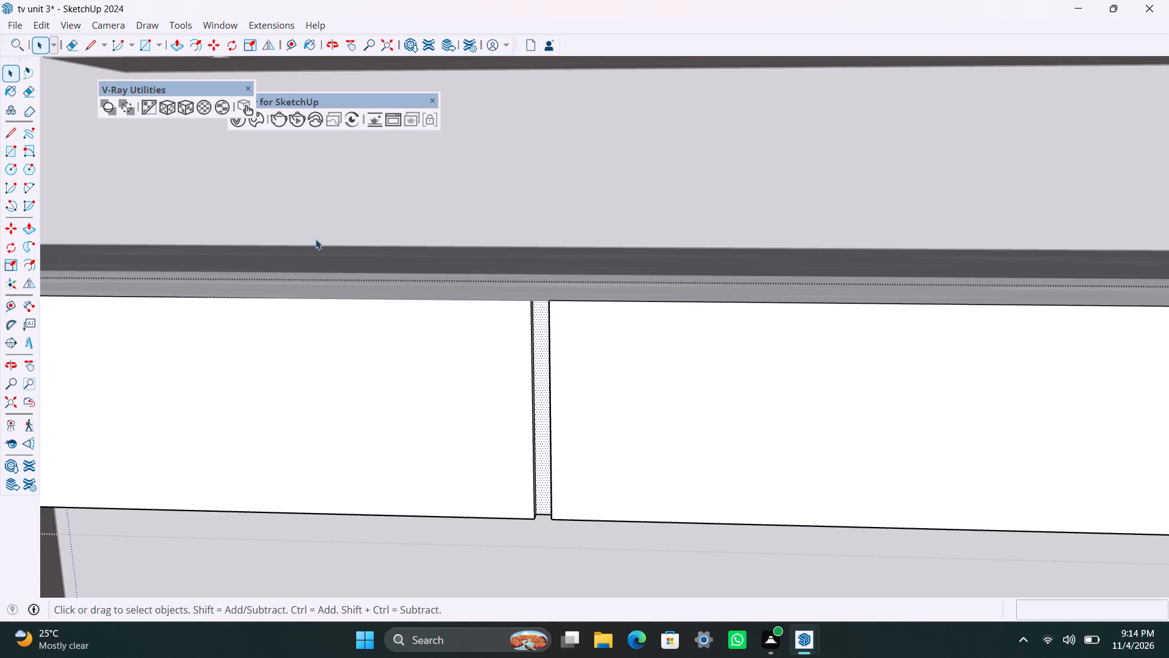
{"action": "left_click", "coordinate": [232, 124]}
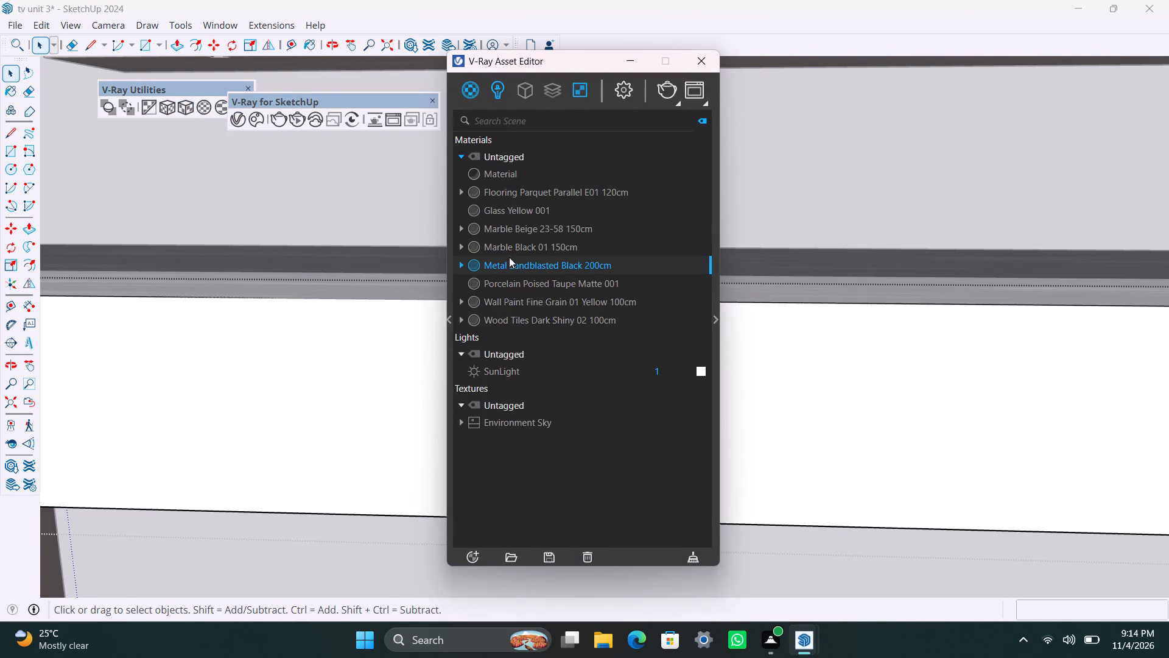
{"action": "left_click", "coordinate": [524, 314]}
{"action": "right_click", "coordinate": [525, 315]}
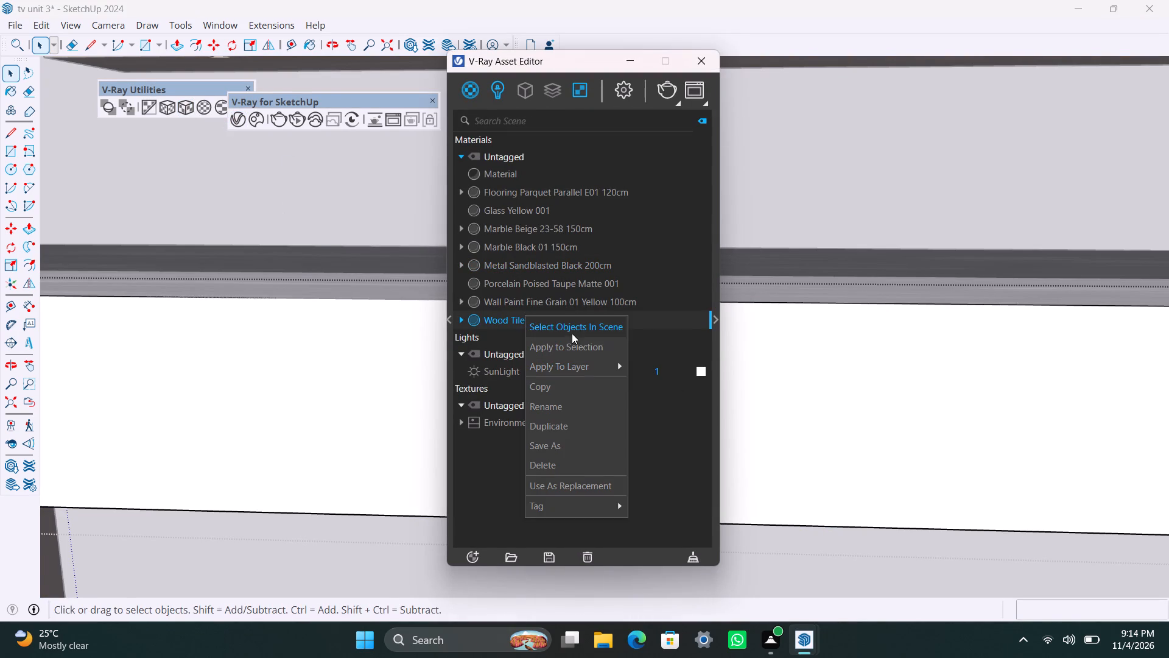
{"action": "left_click", "coordinate": [509, 260]}
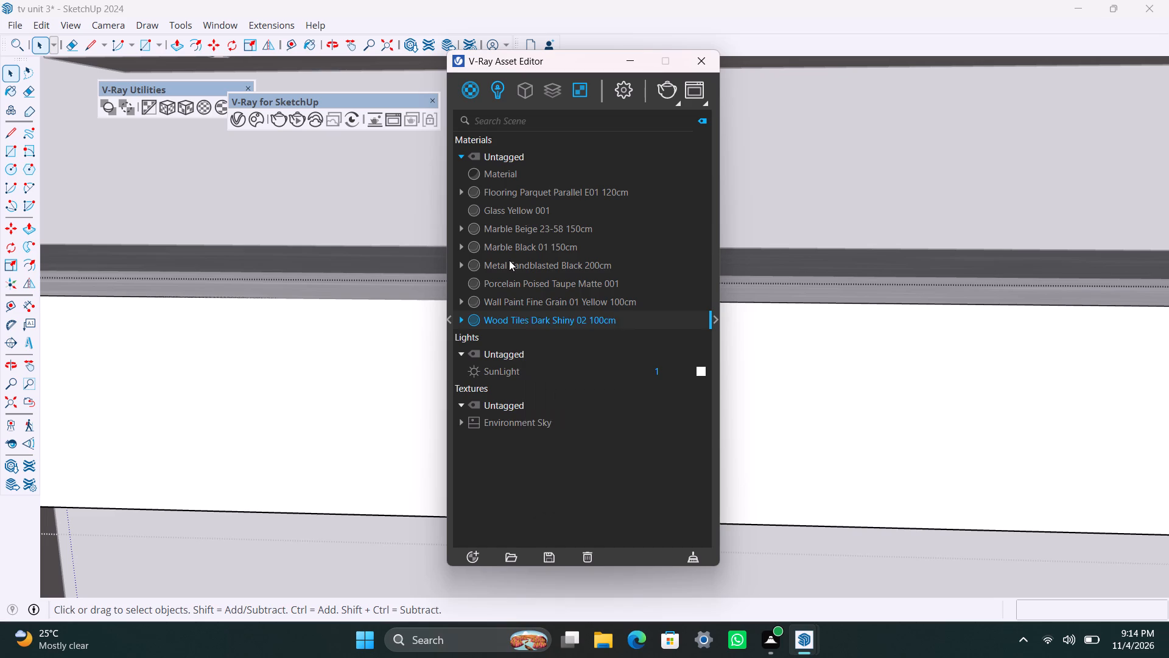
{"action": "right_click", "coordinate": [509, 260]}
{"action": "left_click", "coordinate": [571, 294]}
{"action": "scroll", "coordinate": [385, 509], "scroll_direction": "down", "scroll_amount": 6}
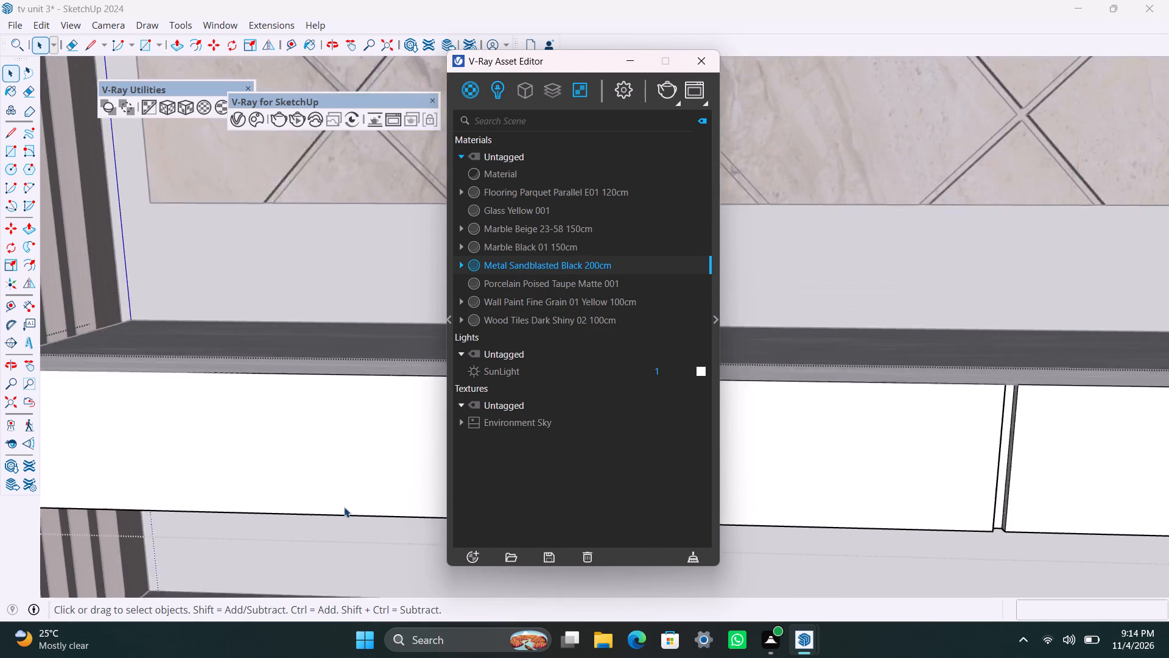
{"action": "scroll", "coordinate": [344, 507], "scroll_direction": "down", "scroll_amount": 3}
{"action": "middle_click_drag", "start_coordinate": [349, 484], "coordinate": [278, 463], "text": "shift"}
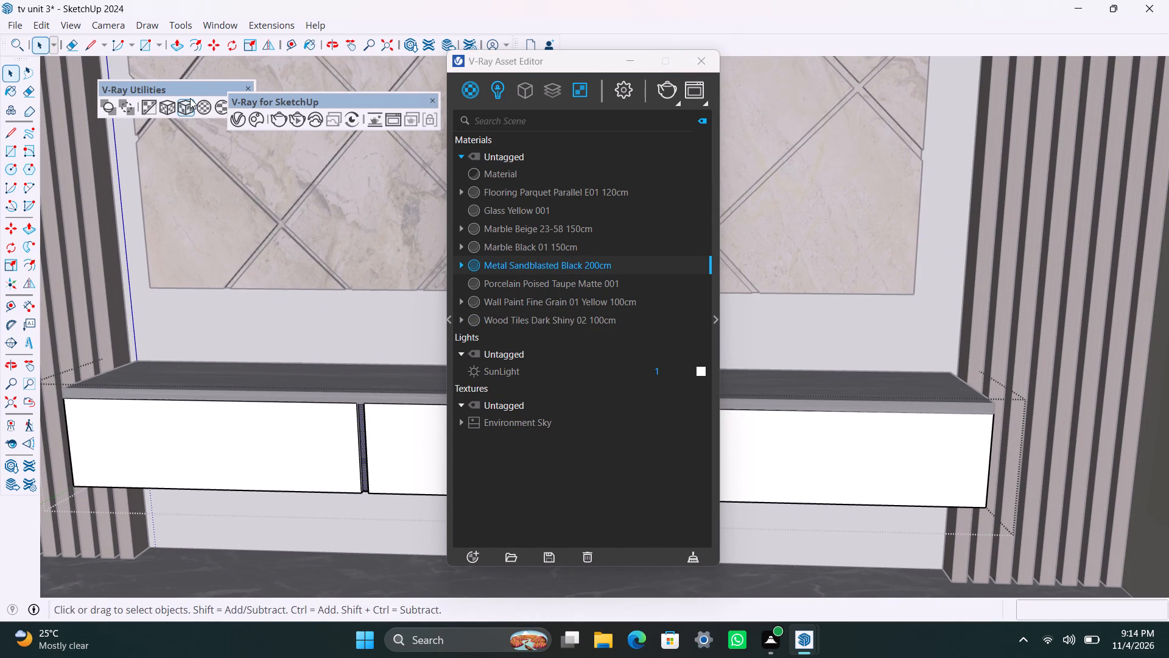
{"action": "left_click_drag", "start_coordinate": [190, 98], "coordinate": [189, 104]}
Apply Metal Sandblasted Black 200cm to the gap face beside the console's door-side drawer with V-Ray's fitted tri-planar projection.
{"action": "scroll", "coordinate": [245, 445], "scroll_direction": "down", "scroll_amount": 4}
{"action": "middle_click_drag", "start_coordinate": [327, 438], "coordinate": [206, 420], "text": "shift"}
{"action": "scroll", "coordinate": [384, 454], "scroll_direction": "down", "scroll_amount": 2}
{"action": "middle_click_drag", "start_coordinate": [384, 459], "coordinate": [297, 453], "text": "shift"}
{"action": "scroll", "coordinate": [312, 455], "scroll_direction": "up", "scroll_amount": 10}
{"action": "left_click", "coordinate": [337, 419]}
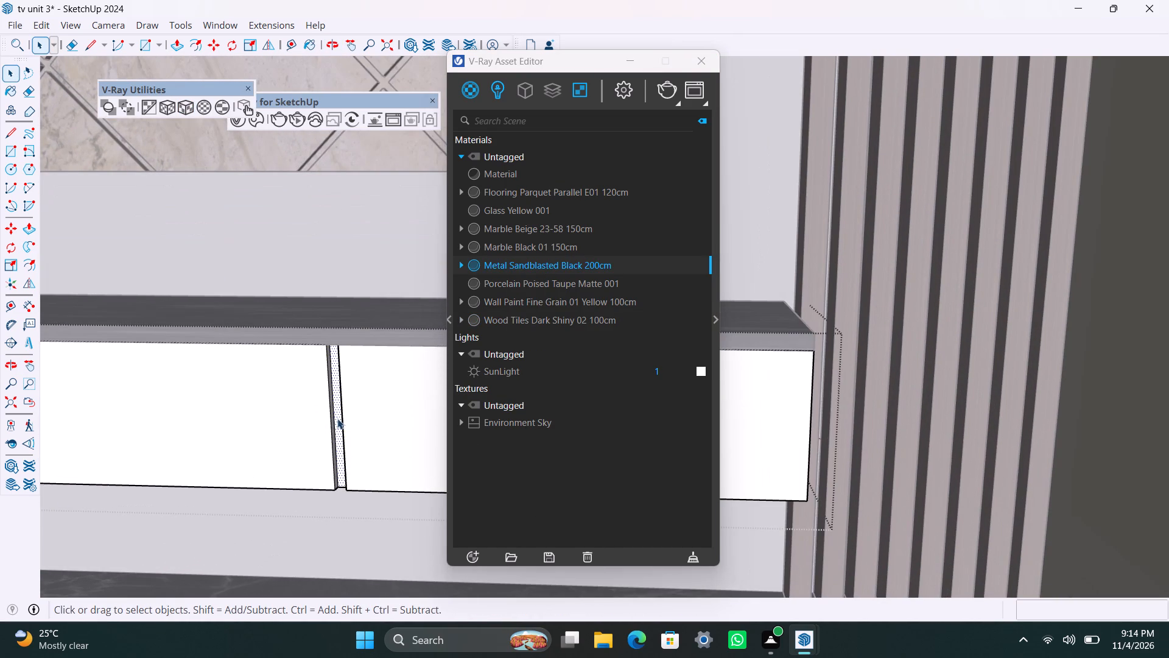
{"action": "right_click", "coordinate": [539, 270]}
{"action": "left_click", "coordinate": [577, 297]}
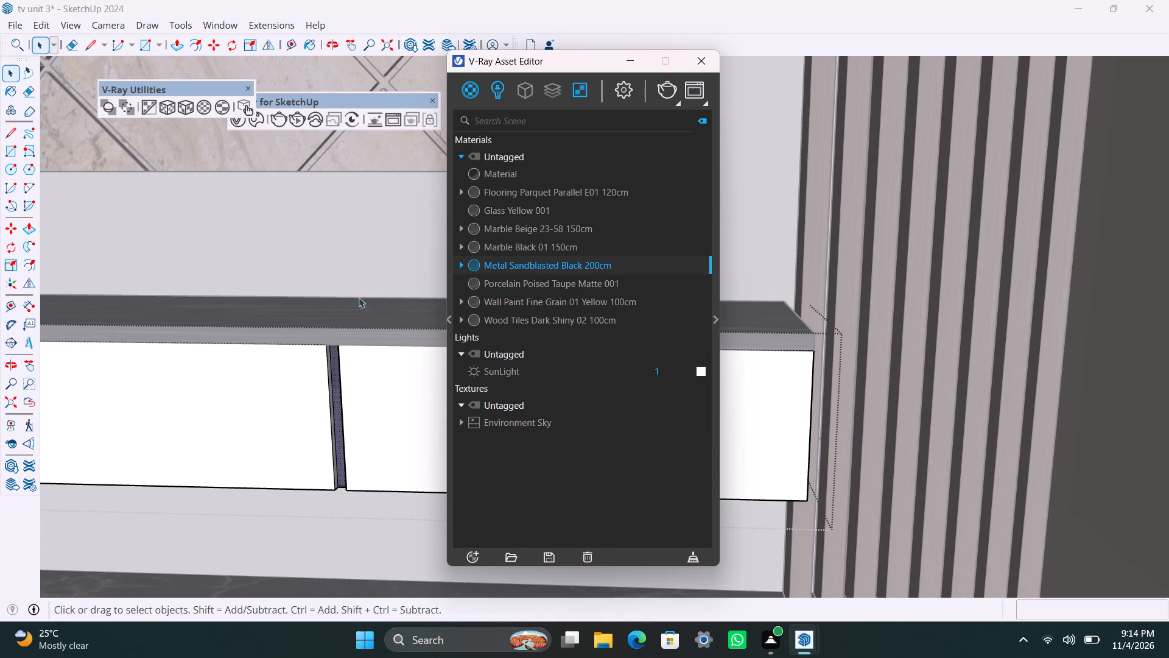
{"action": "left_click_drag", "start_coordinate": [192, 108], "coordinate": [192, 114]}
Leave the TV console group and save the model.
{"action": "scroll", "coordinate": [245, 390], "scroll_direction": "down", "scroll_amount": 8}
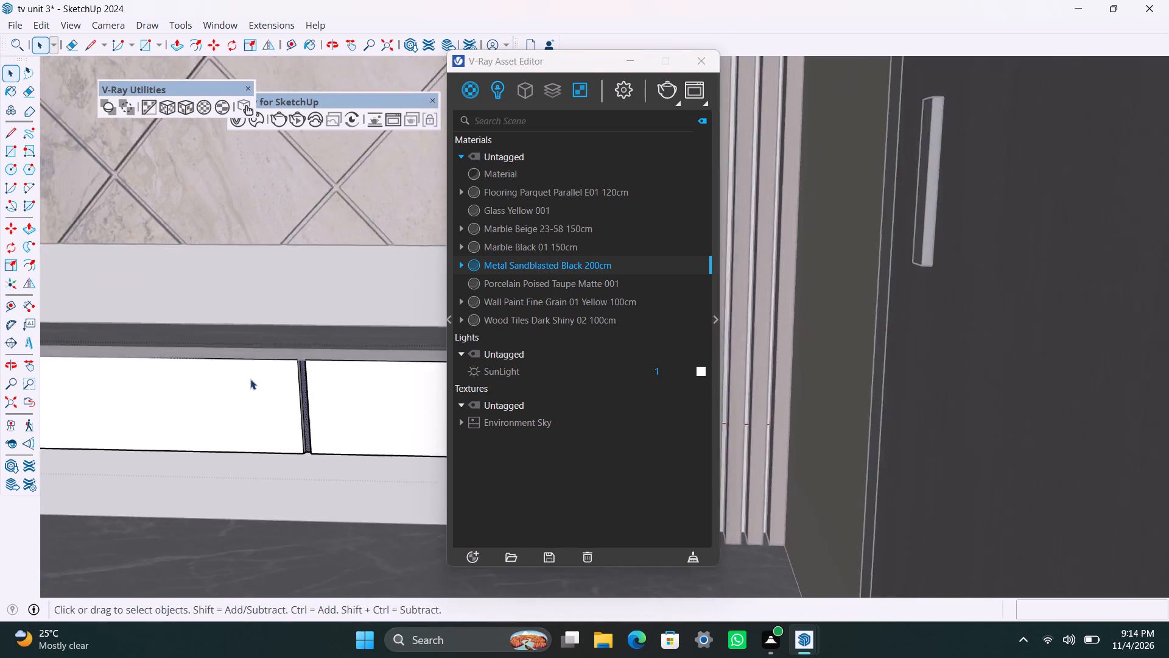
{"action": "middle_click_drag", "start_coordinate": [251, 398], "coordinate": [390, 376]}
{"action": "left_click", "coordinate": [250, 442]}
{"action": "scroll", "coordinate": [295, 431], "scroll_direction": "down", "scroll_amount": 4}
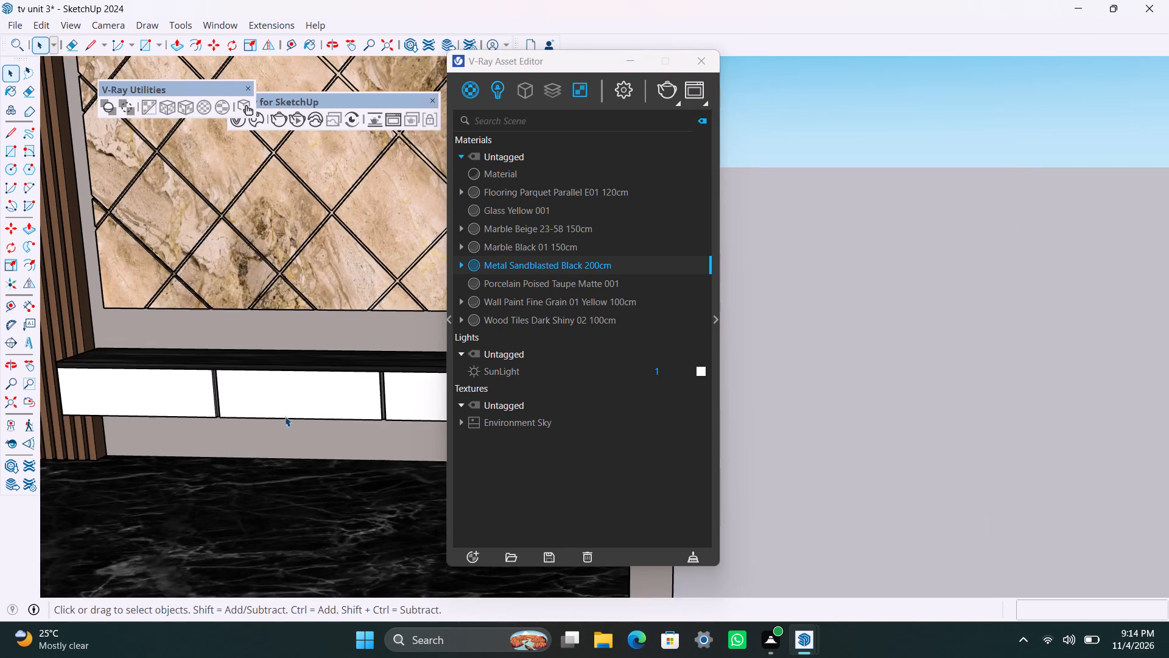
{"action": "middle_click_drag", "start_coordinate": [284, 412], "coordinate": [367, 392]}
{"action": "left_click", "coordinate": [884, 363]}
{"action": "scroll", "coordinate": [370, 465], "scroll_direction": "down", "scroll_amount": 3}
{"action": "middle_click_drag", "start_coordinate": [251, 460], "coordinate": [296, 461]}
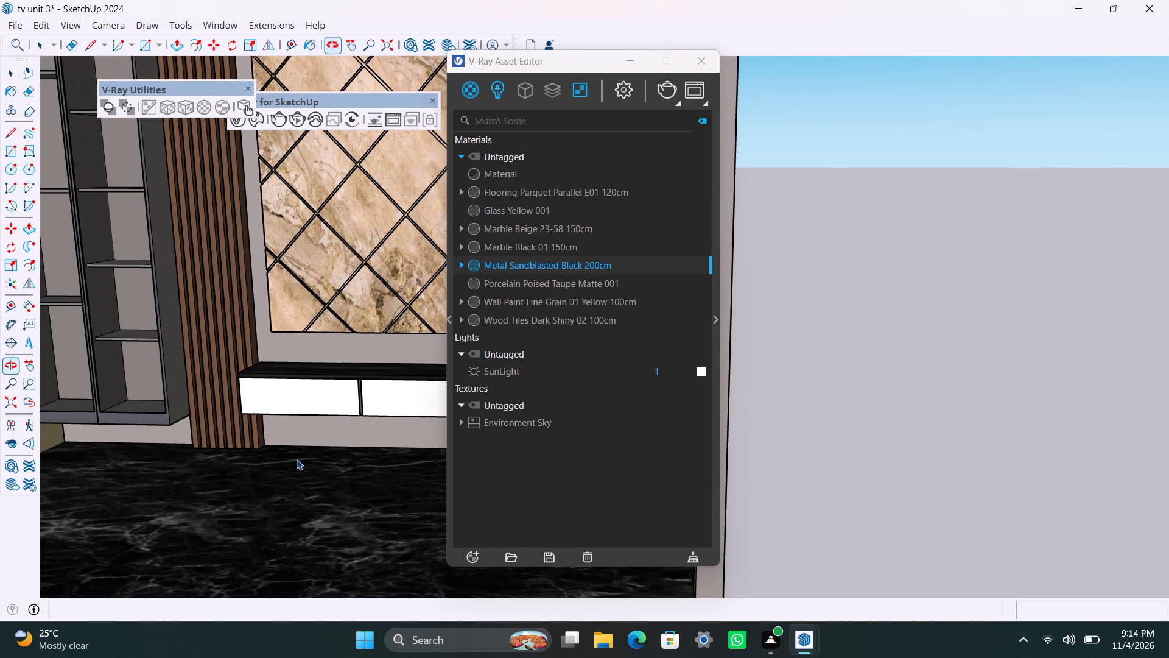
{"action": "key", "text": "ctrl+s"}
{"action": "scroll", "coordinate": [297, 459], "scroll_direction": "down", "scroll_amount": 4}
{"action": "middle_click_drag", "start_coordinate": [312, 458], "coordinate": [356, 450], "text": "shift"}
{"action": "key", "text": "ctrl+s"}
{"action": "scroll", "coordinate": [356, 450], "scroll_direction": "up", "scroll_amount": 1}
{"action": "scroll", "coordinate": [354, 458], "scroll_direction": "down", "scroll_amount": 3}
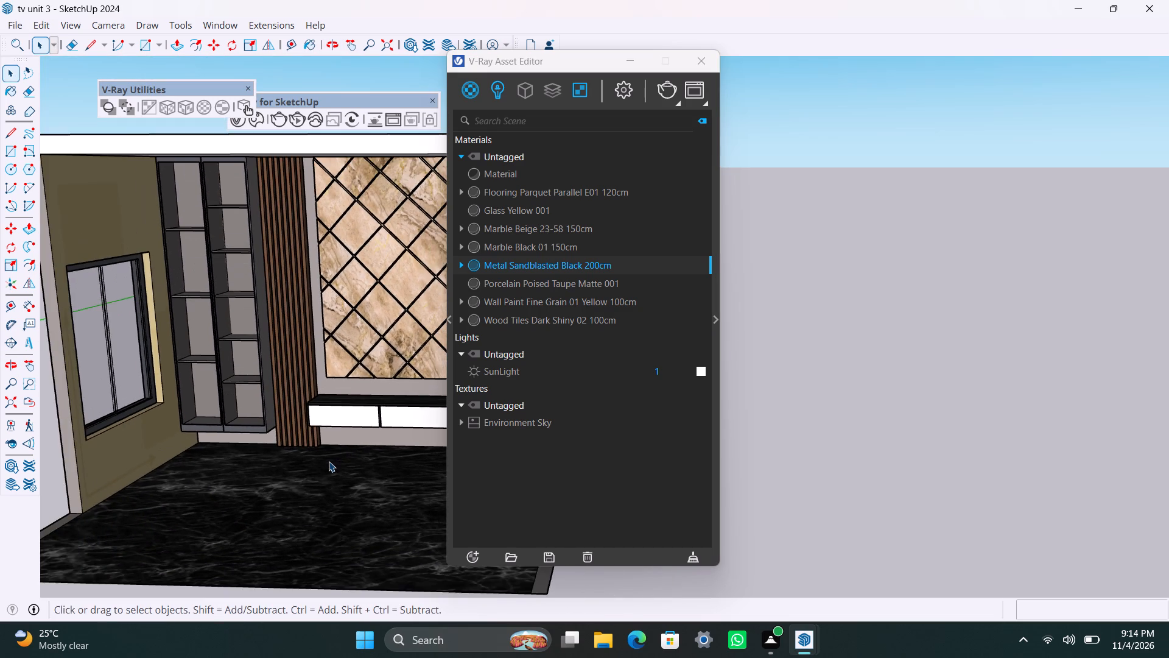
Clear the workspace by minimizing the V-Ray Asset Editor and closing the V-Ray for SketchUp and V-Ray Utilities toolbars.
{"action": "middle_click_drag", "start_coordinate": [331, 461], "coordinate": [318, 448], "text": "shift"}
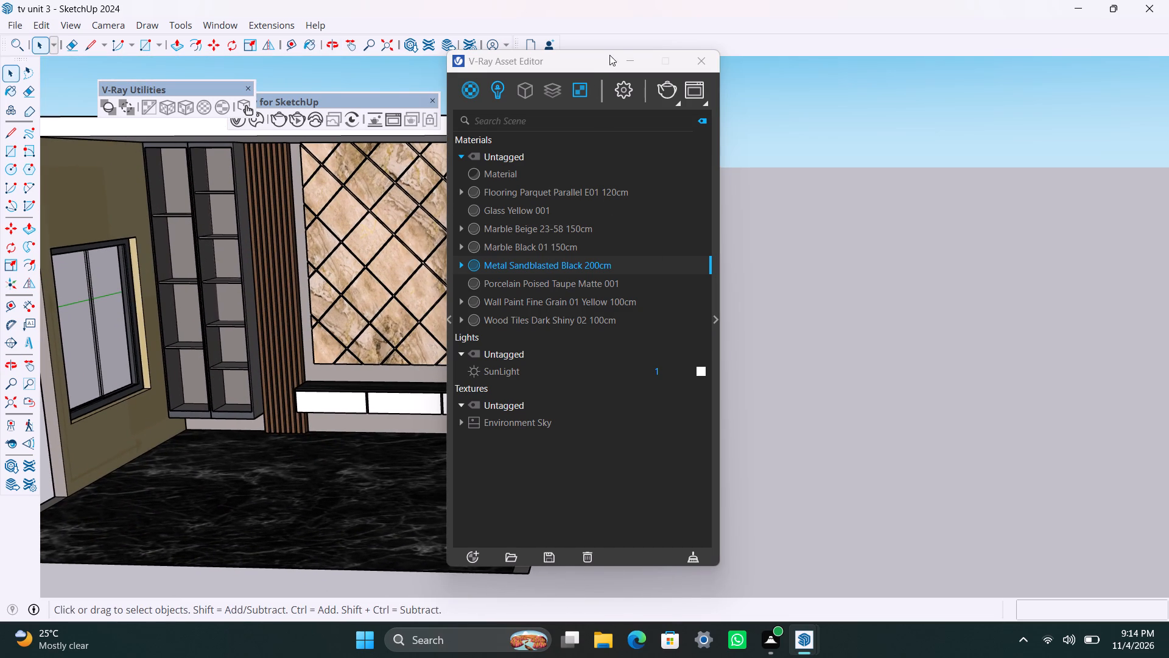
{"action": "left_click", "coordinate": [623, 53]}
{"action": "scroll", "coordinate": [315, 358], "scroll_direction": "up", "scroll_amount": 2}
{"action": "middle_click_drag", "start_coordinate": [304, 377], "coordinate": [583, 365]}
{"action": "scroll", "coordinate": [574, 355], "scroll_direction": "up", "scroll_amount": 2}
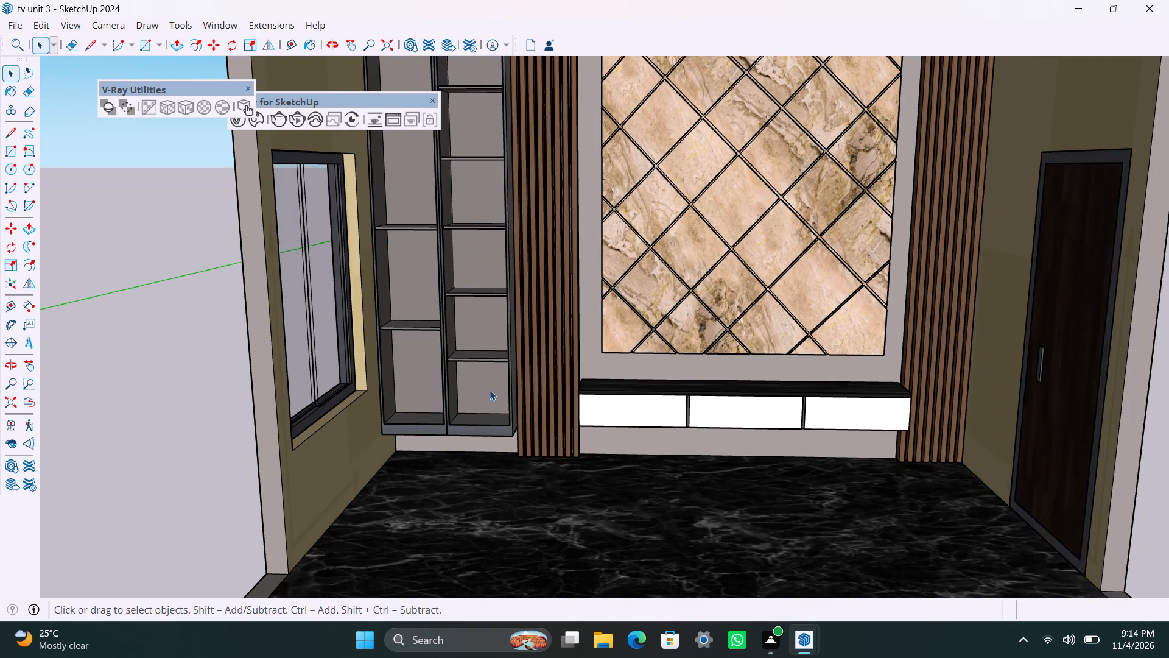
{"action": "middle_click_drag", "start_coordinate": [488, 391], "coordinate": [416, 453], "text": "shift"}
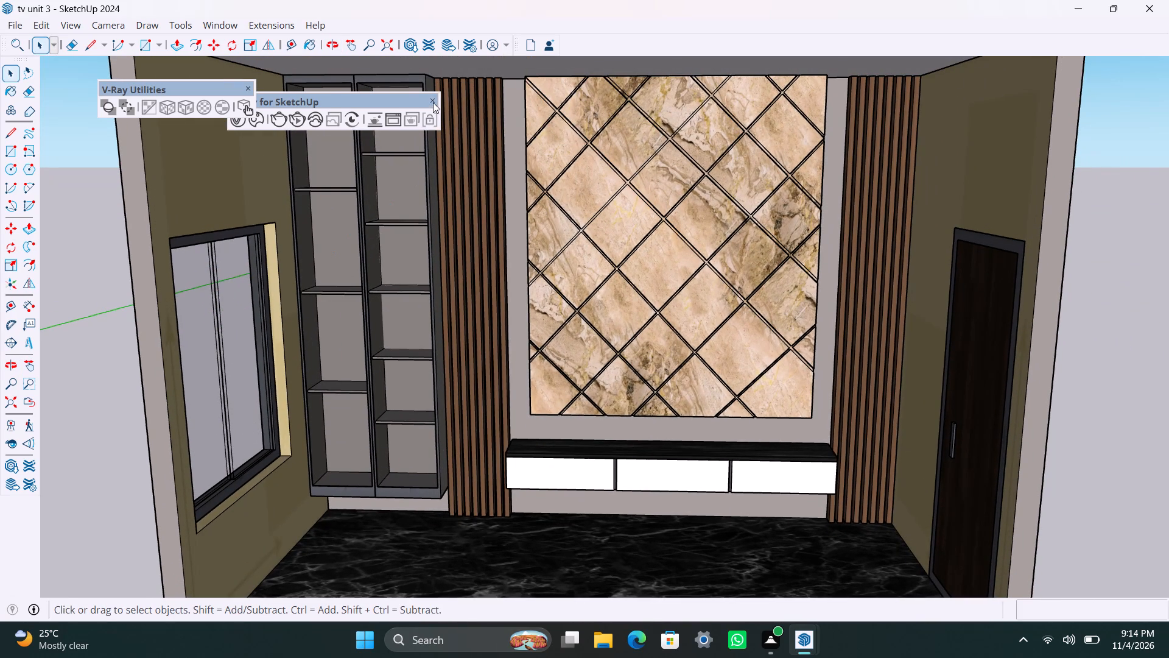
{"action": "left_click", "coordinate": [433, 102]}
{"action": "left_click", "coordinate": [245, 88]}
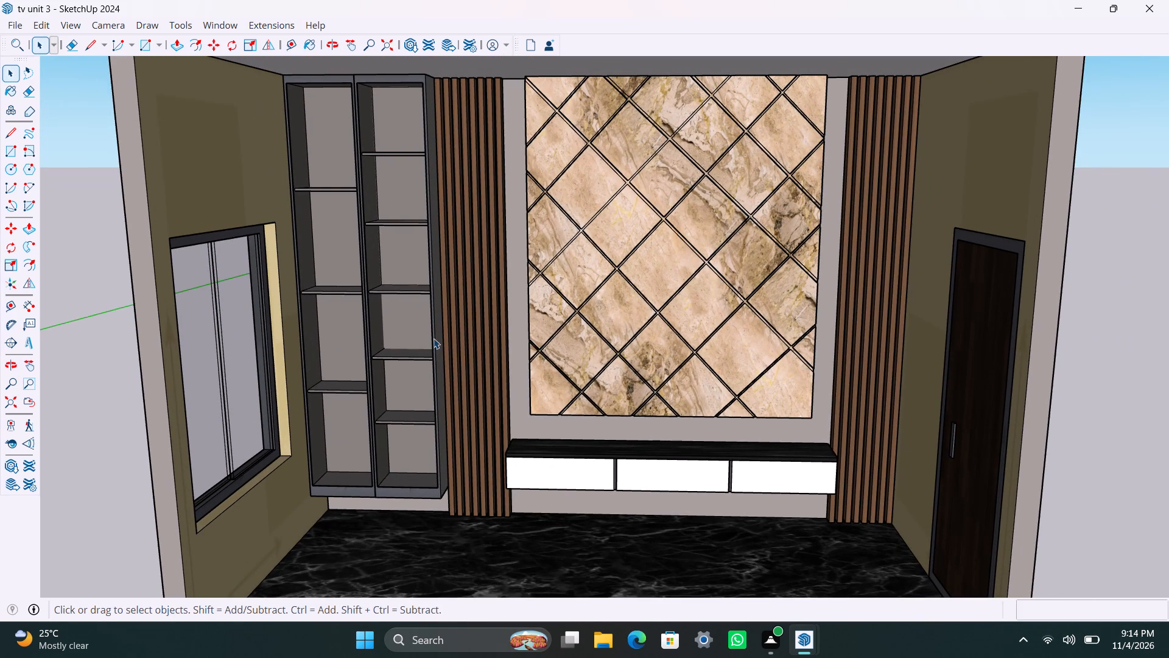
Switch the camera to two-point perspective and frame the TV wall with the window and door at its sides.
{"action": "scroll", "coordinate": [509, 402], "scroll_direction": "up", "scroll_amount": 1}
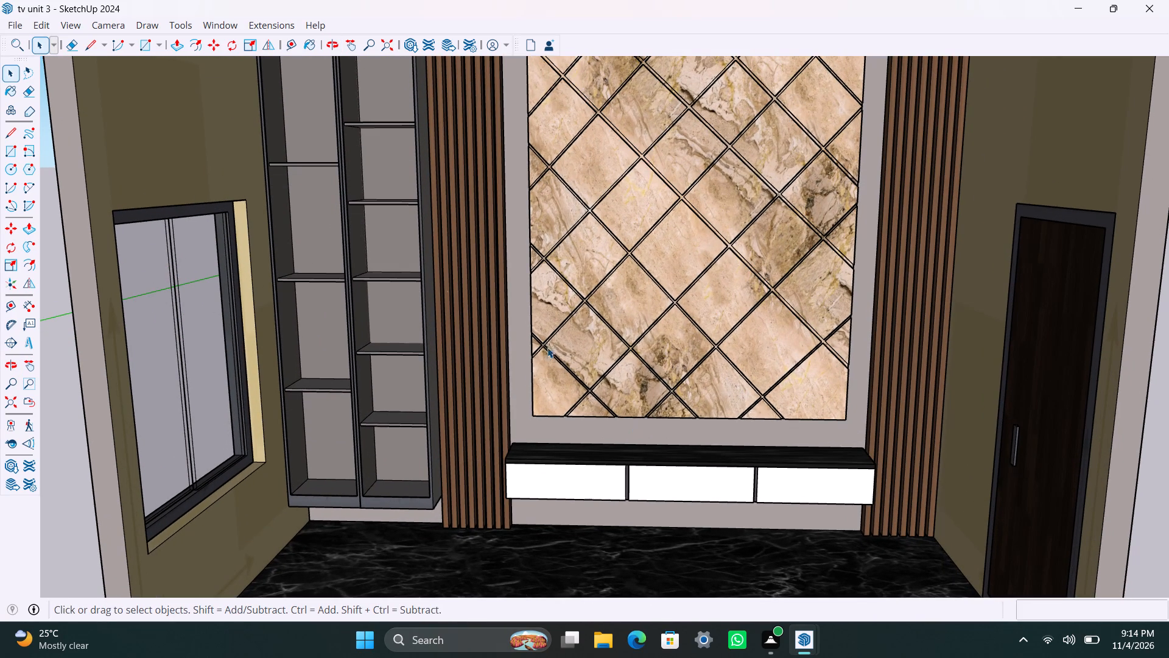
{"action": "left_click", "coordinate": [124, 24]}
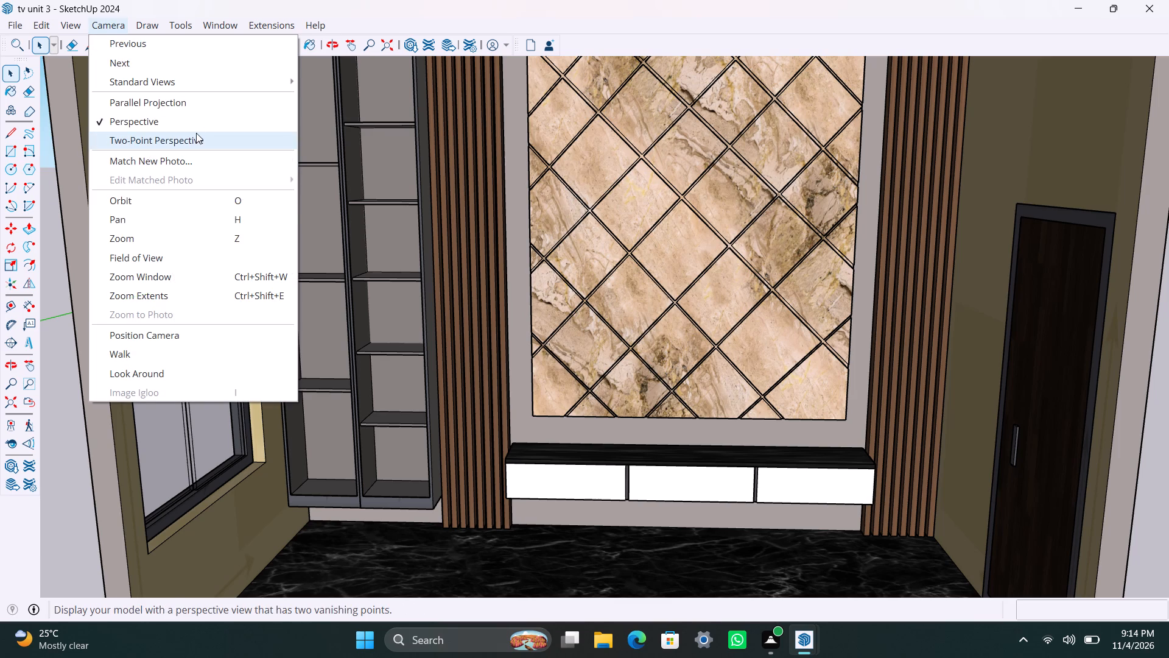
{"action": "left_click", "coordinate": [196, 133]}
{"action": "middle_click_drag", "start_coordinate": [555, 469], "coordinate": [564, 389], "text": "shift"}
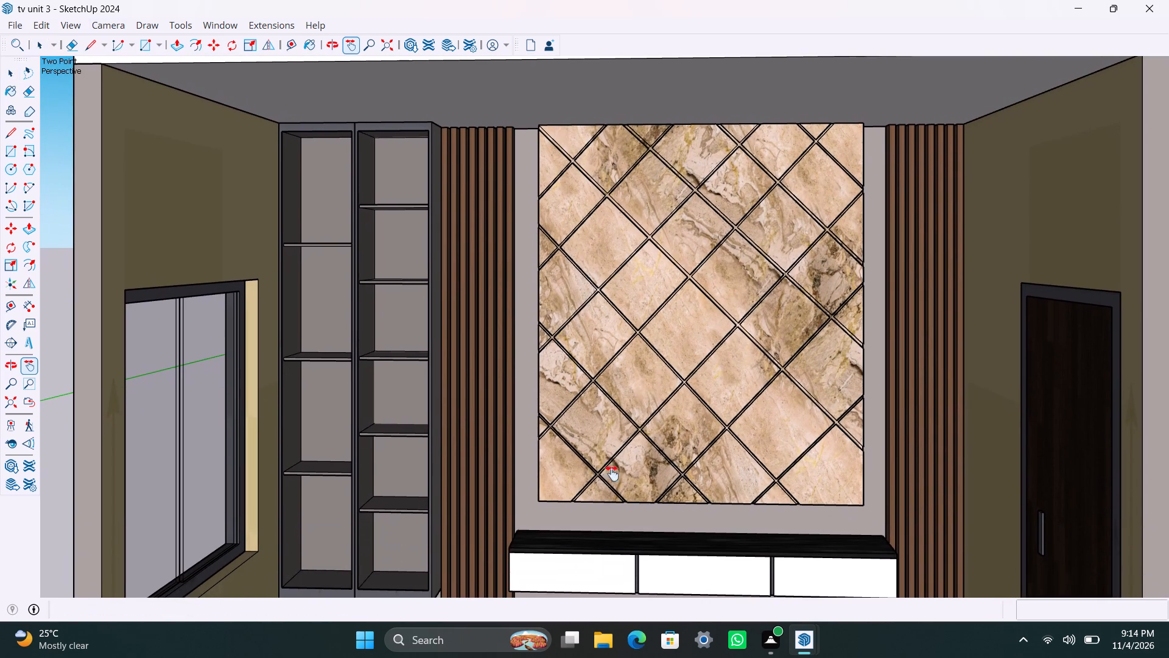
{"action": "scroll", "coordinate": [636, 516], "scroll_direction": "down", "scroll_amount": 1}
{"action": "middle_click_drag", "start_coordinate": [642, 508], "coordinate": [638, 448], "text": "shift"}
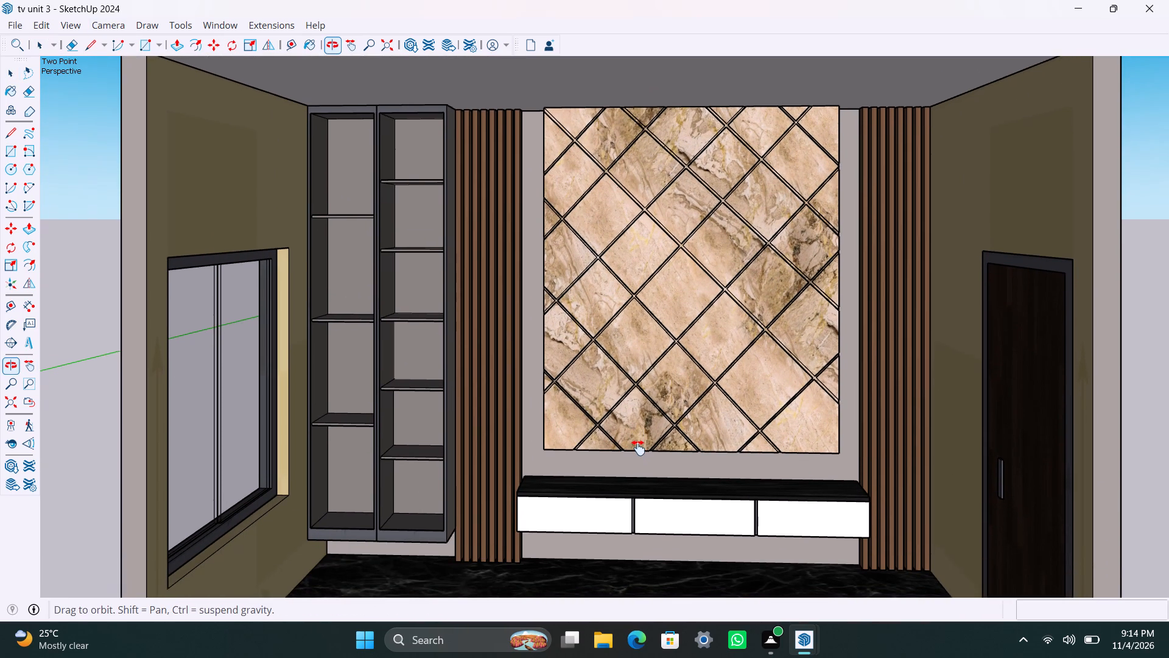
{"action": "middle_click_drag", "start_coordinate": [638, 448], "coordinate": [639, 439], "text": "shift"}
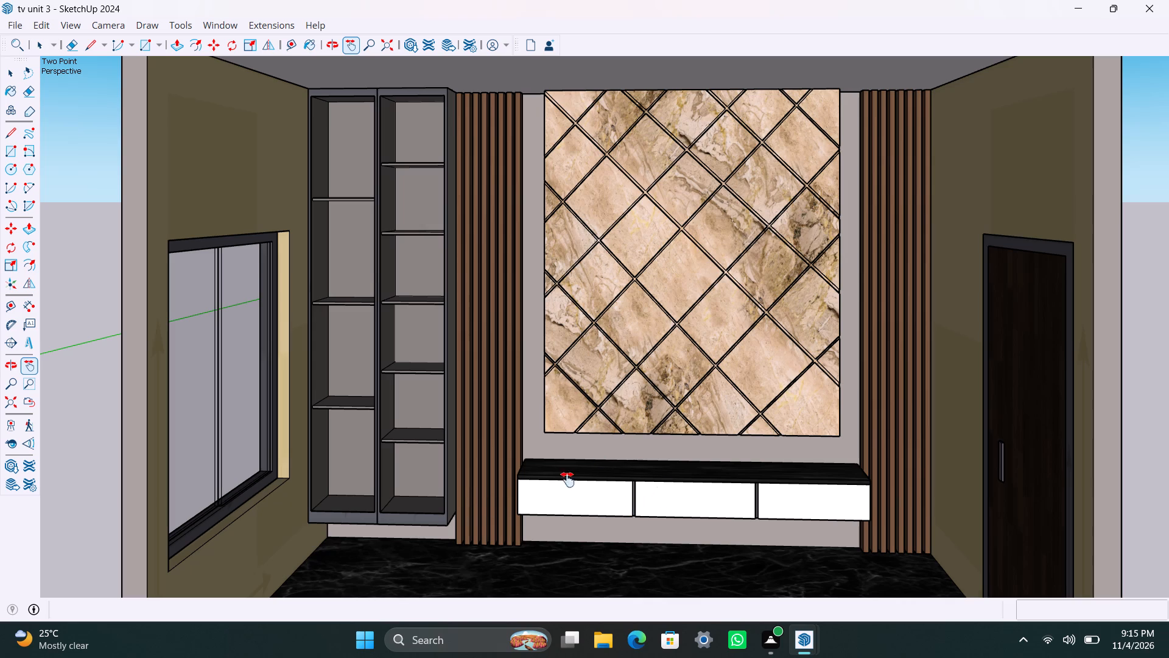
Open Snipping Tool and capture a rectangular screenshot of the room from the window wall to the door wall.
{"action": "left_click", "coordinate": [477, 637]}
{"action": "left_click", "coordinate": [443, 125]}
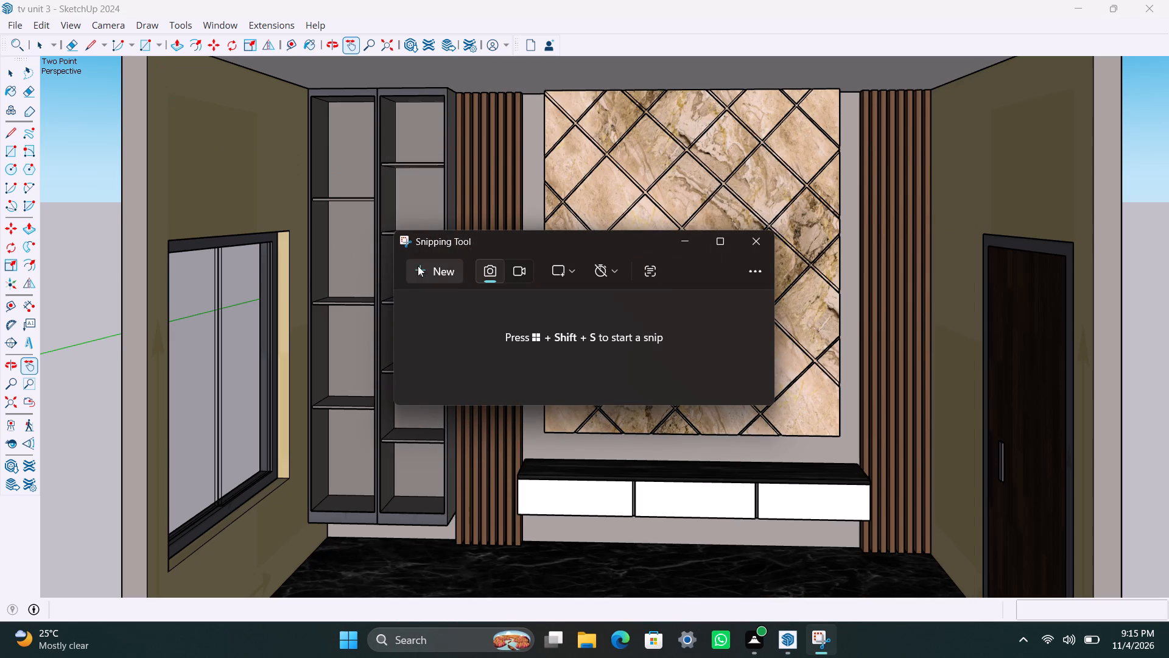
{"action": "left_click", "coordinate": [421, 269]}
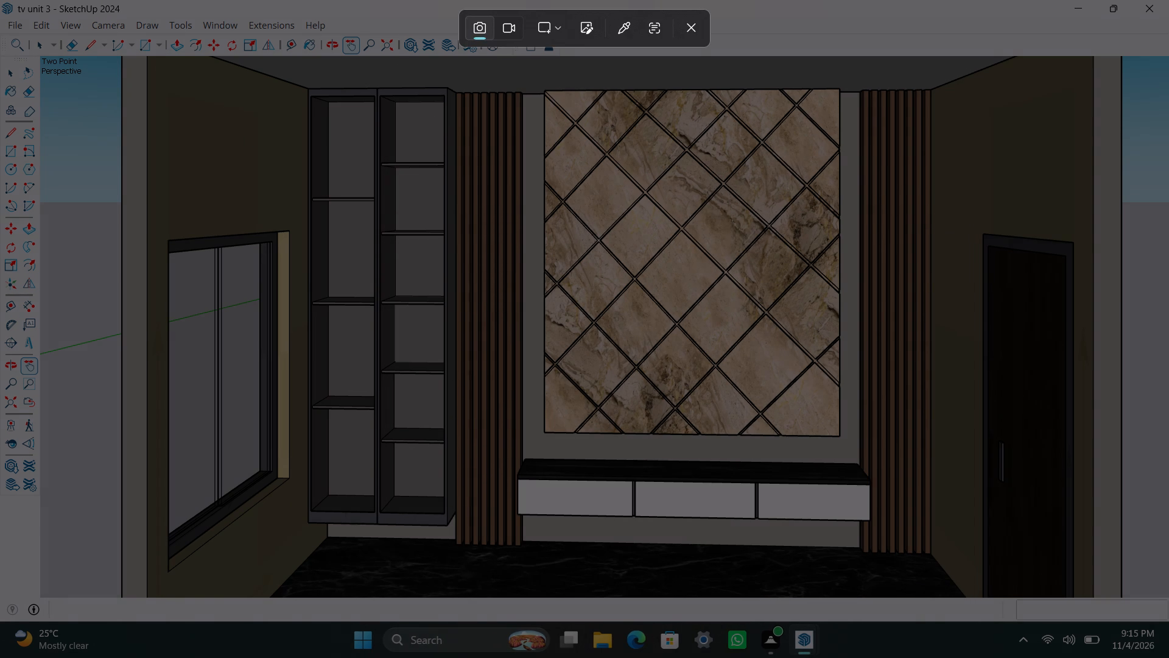
{"action": "left_click", "coordinate": [480, 21]}
{"action": "left_click", "coordinate": [487, 26]}
{"action": "left_click_drag", "start_coordinate": [147, 55], "coordinate": [1009, 589]}
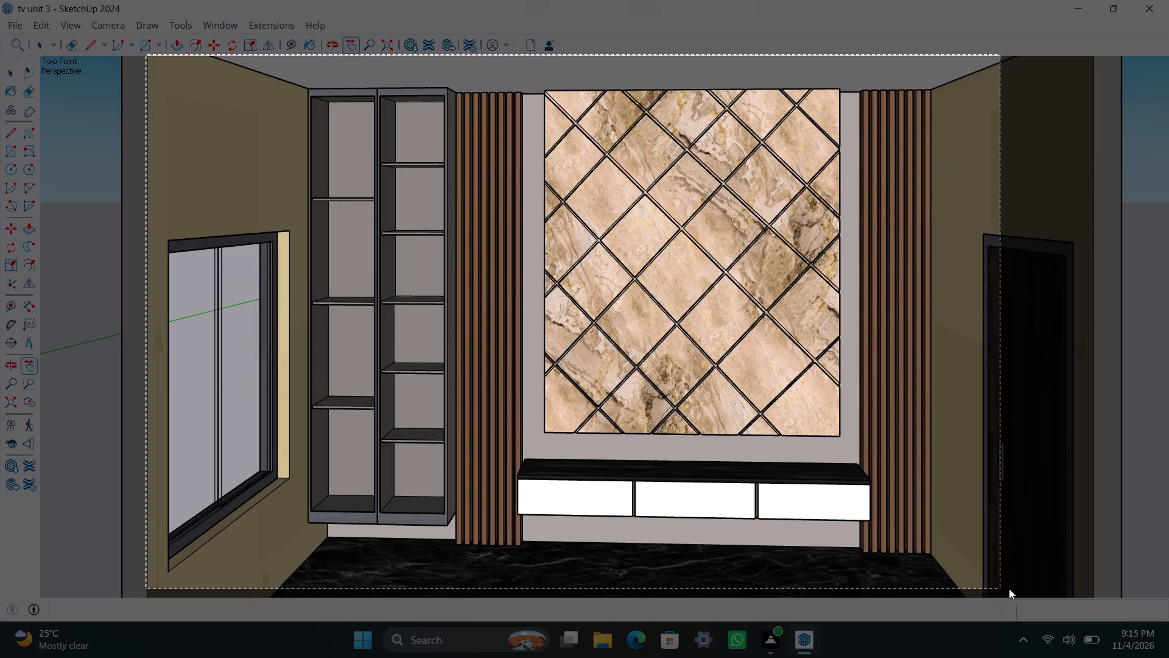
{"action": "left_click_drag", "start_coordinate": [1009, 589], "coordinate": [1090, 598]}
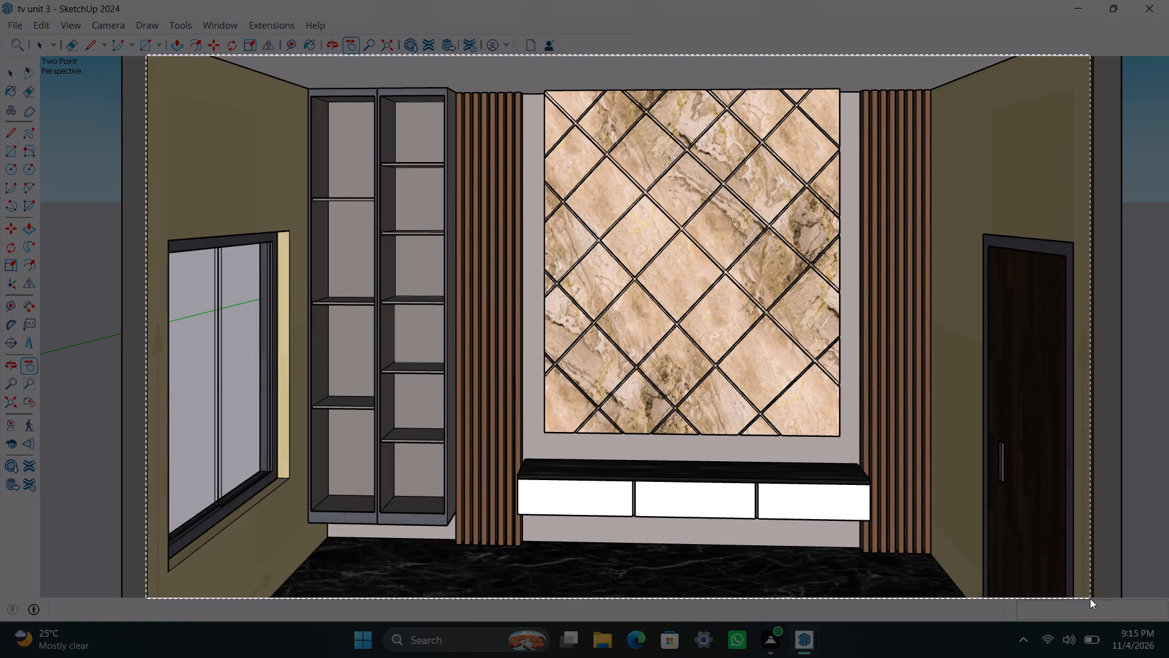
{"action": "left_click_drag", "start_coordinate": [1090, 598], "coordinate": [1093, 597]}
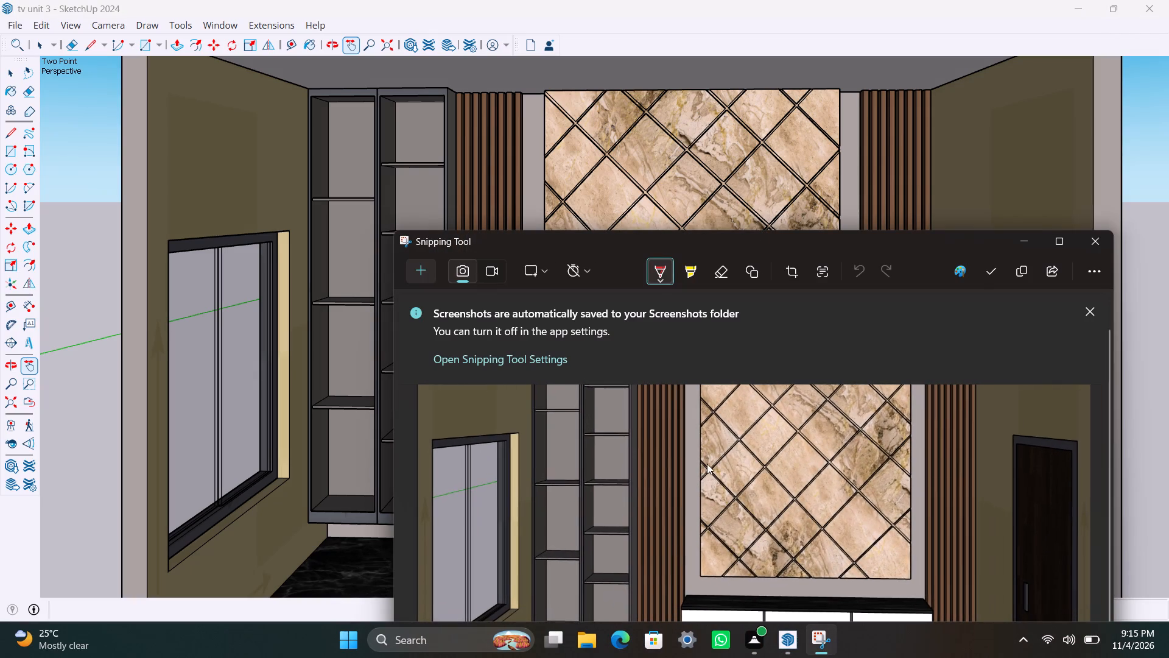
Save the screenshot as a PNG named "tv unit 3 model 3d" in the photos folder and close Snipping Tool.
{"action": "left_click", "coordinate": [986, 271]}
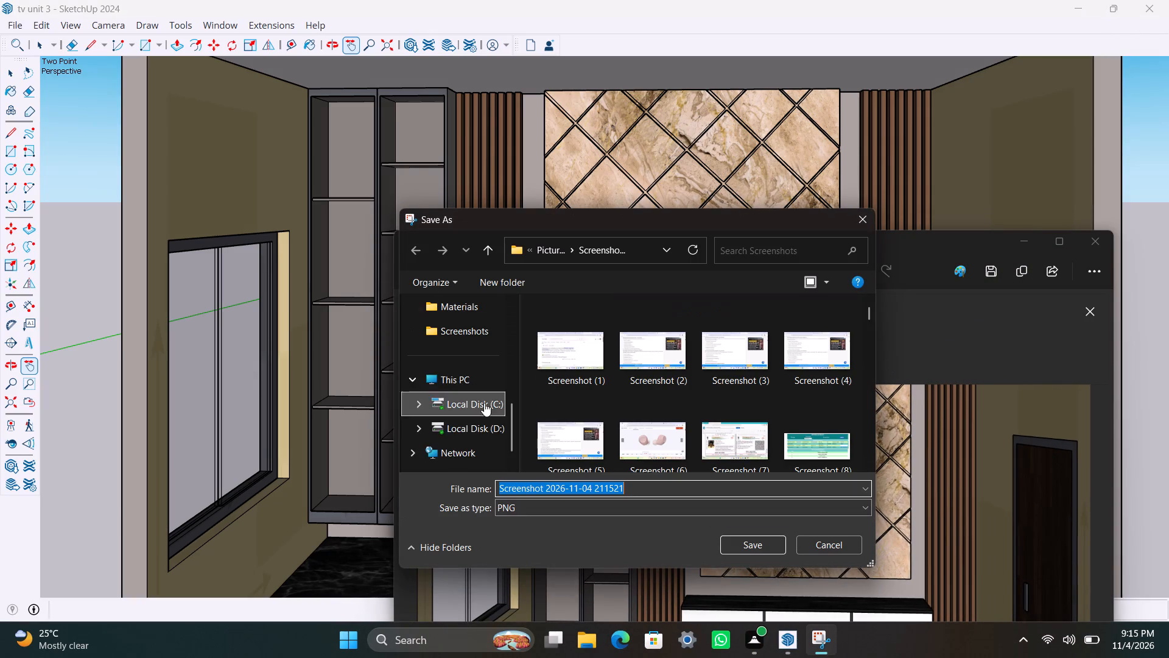
{"action": "scroll", "coordinate": [458, 338], "scroll_direction": "up", "scroll_amount": 2}
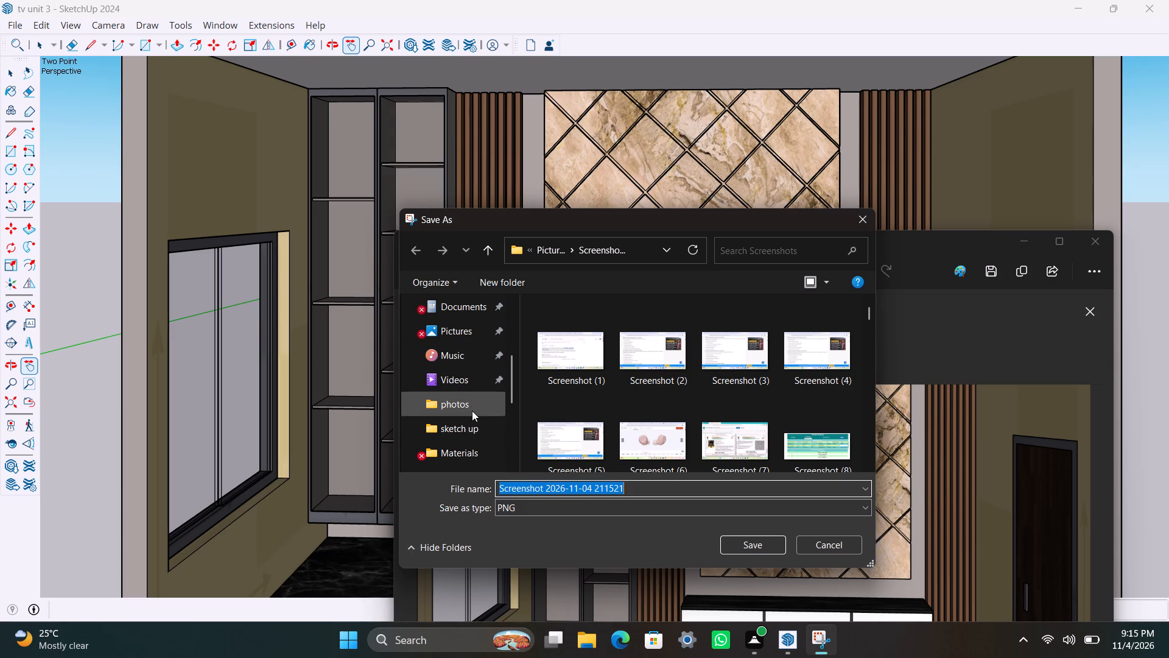
{"action": "left_click", "coordinate": [472, 411]}
{"action": "left_click_drag", "start_coordinate": [634, 489], "coordinate": [501, 490]}
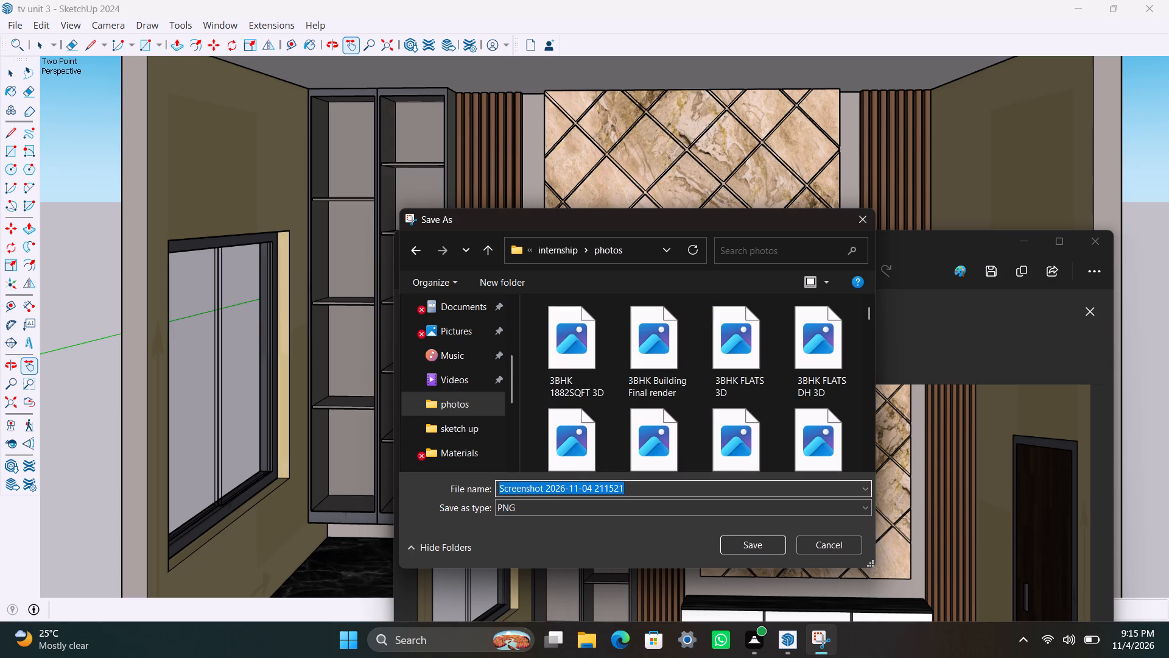
{"action": "type", "text": "tv unit 3"}
{"action": "key", "text": "space"}
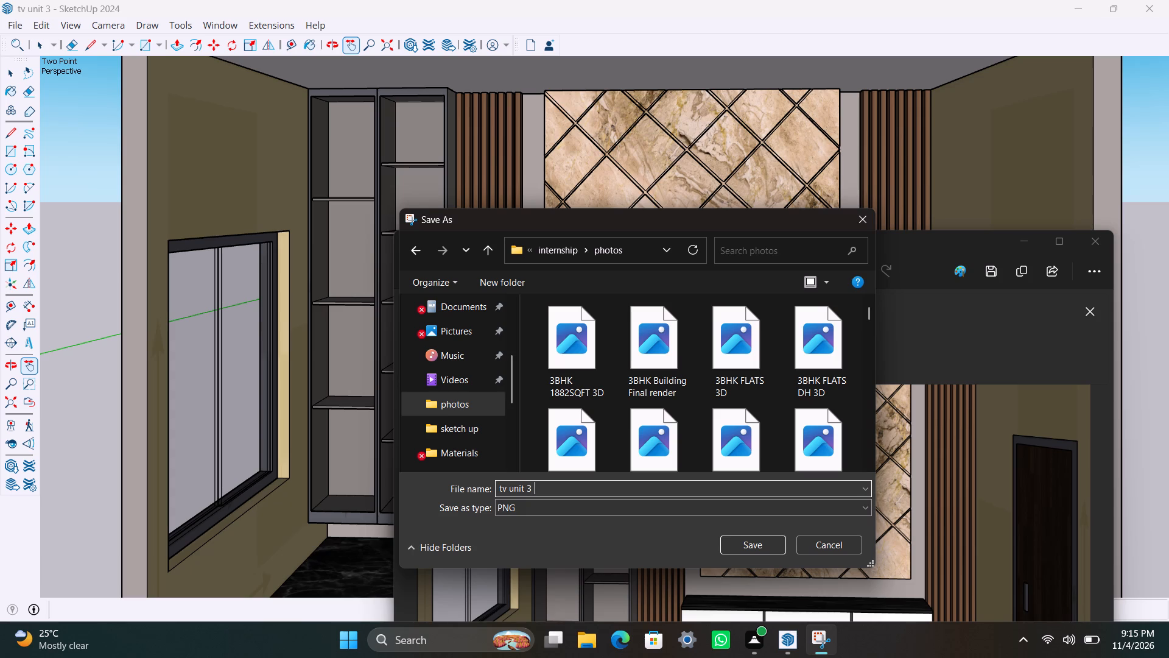
{"action": "type", "text": "model 3d"}
{"action": "left_click", "coordinate": [767, 541]}
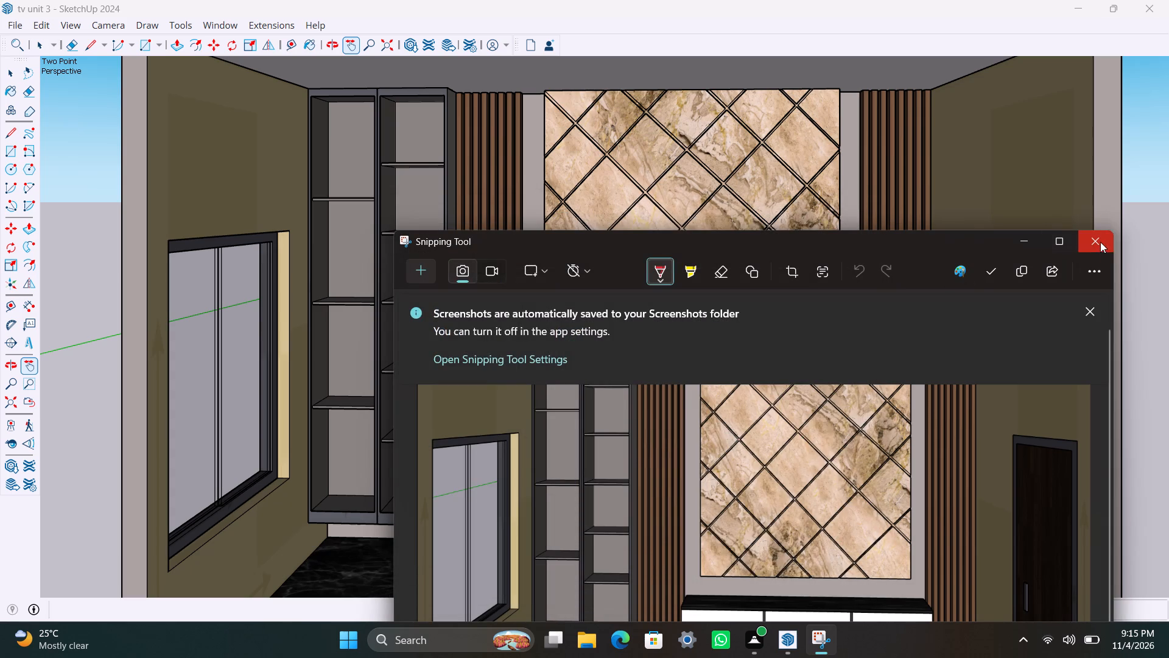
{"action": "left_click", "coordinate": [1102, 242]}
Save the model and close SketchUp.
{"action": "key", "text": "ctrl+s"}
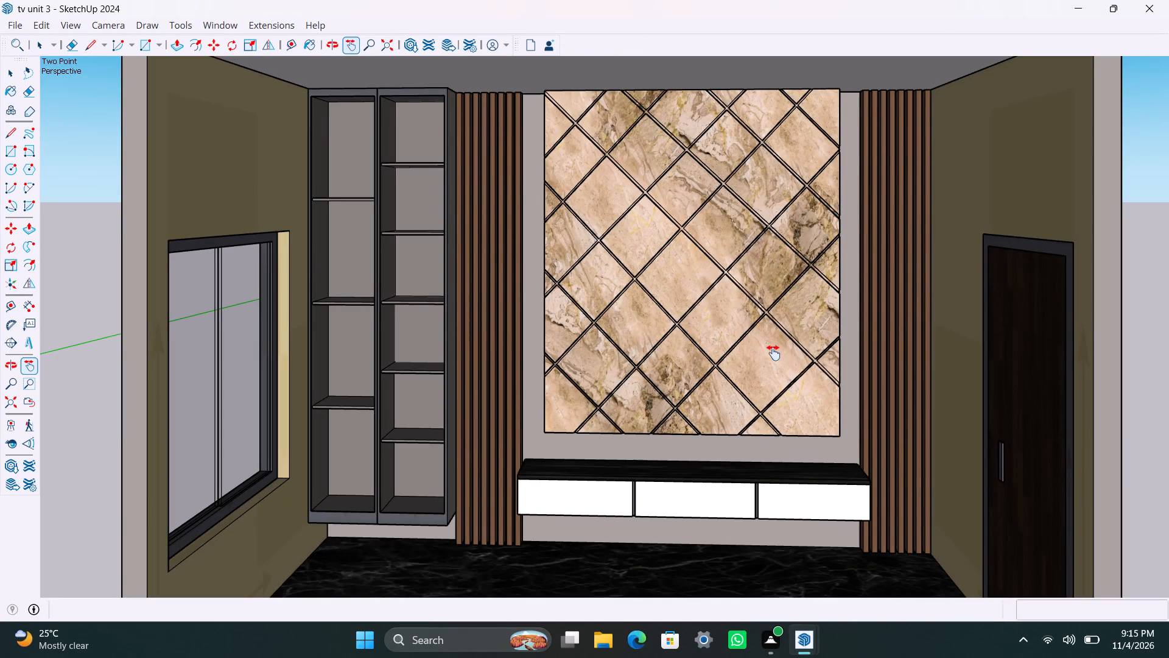
{"action": "left_click", "coordinate": [1135, 8]}
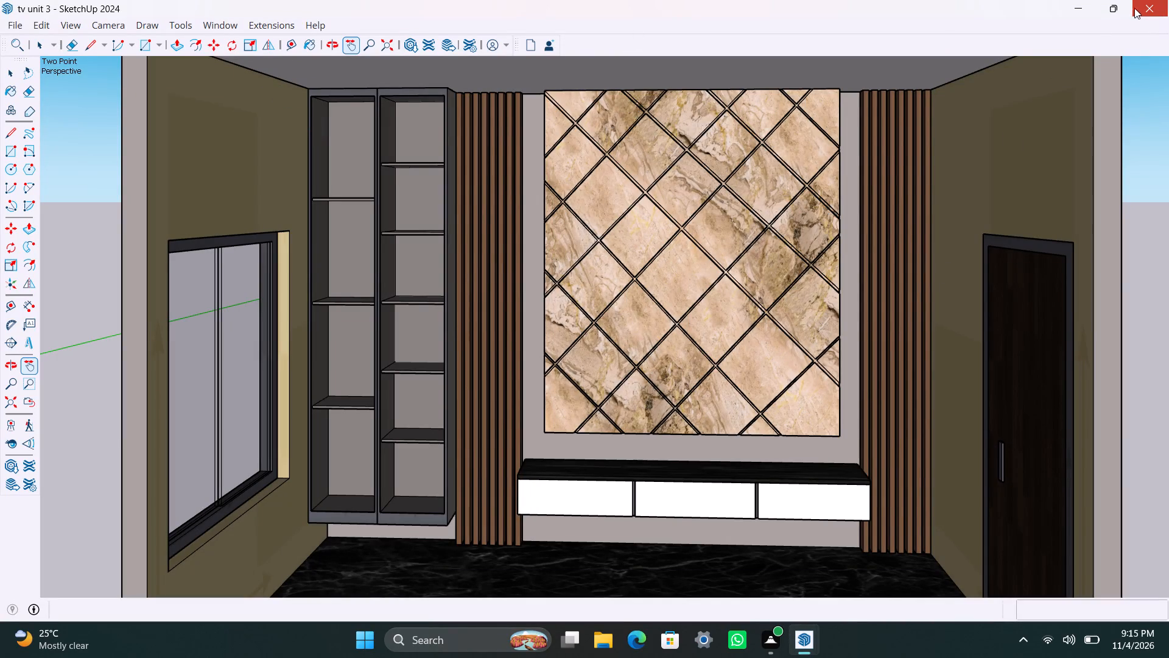